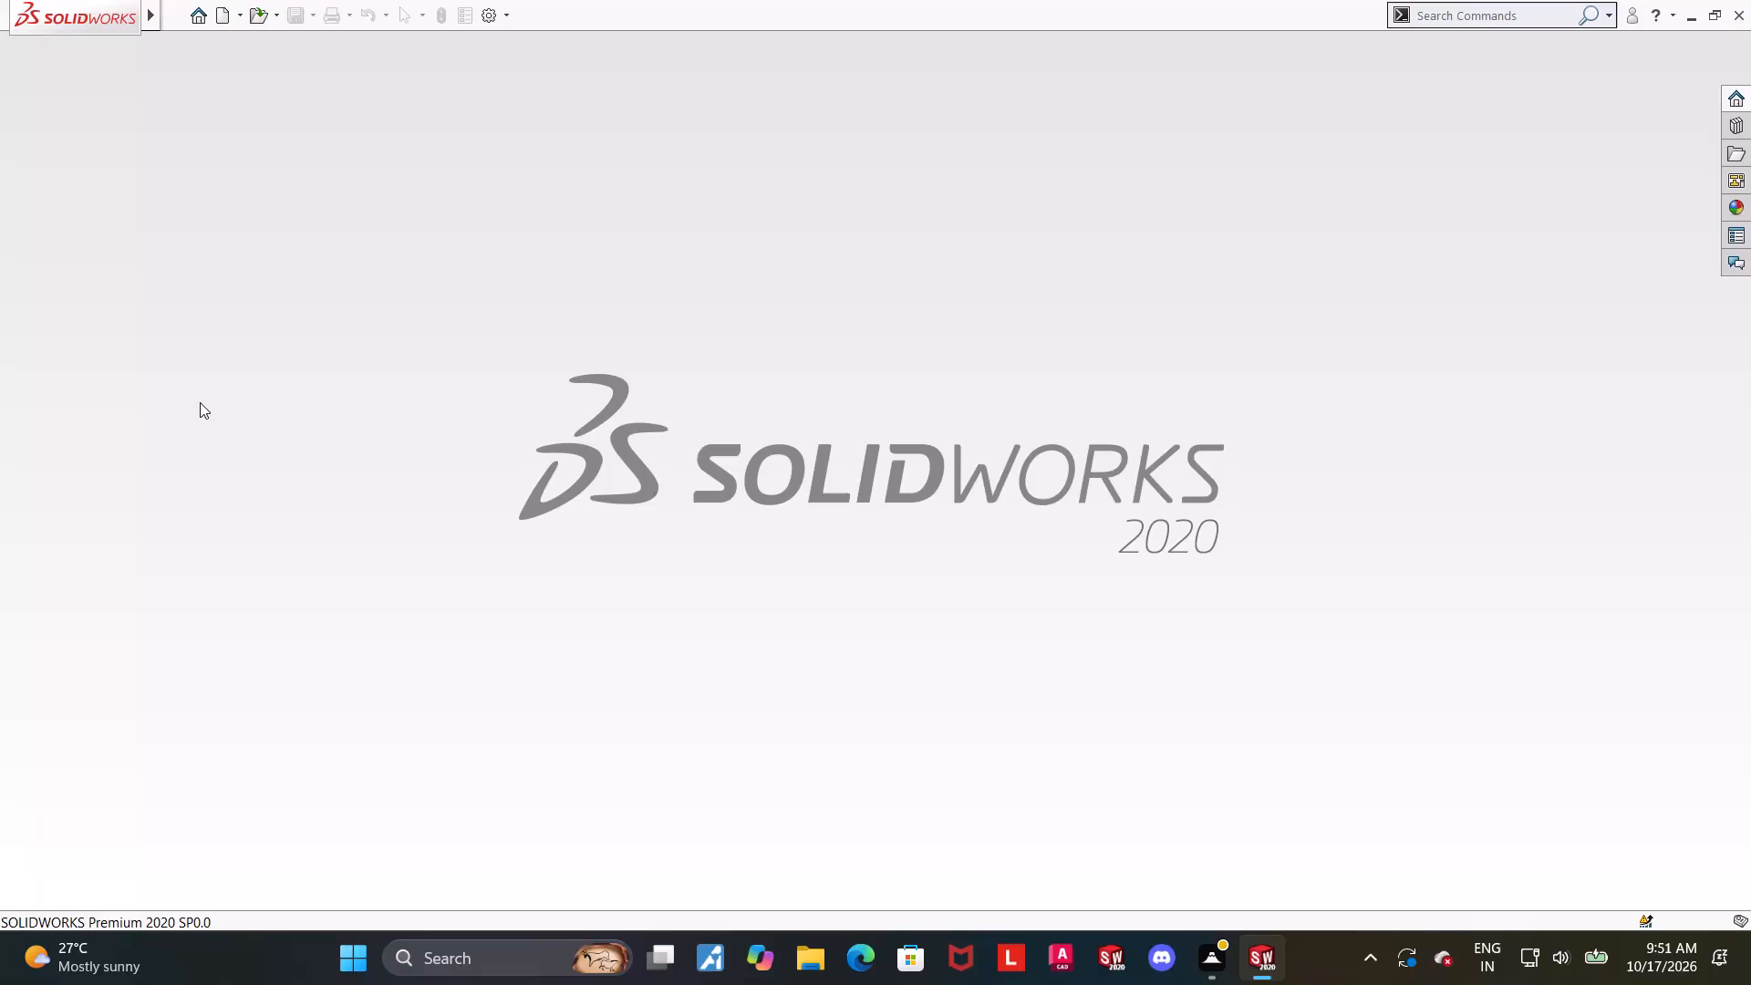
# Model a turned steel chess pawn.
# Create a new part document.
pyautogui.click(218, 6)
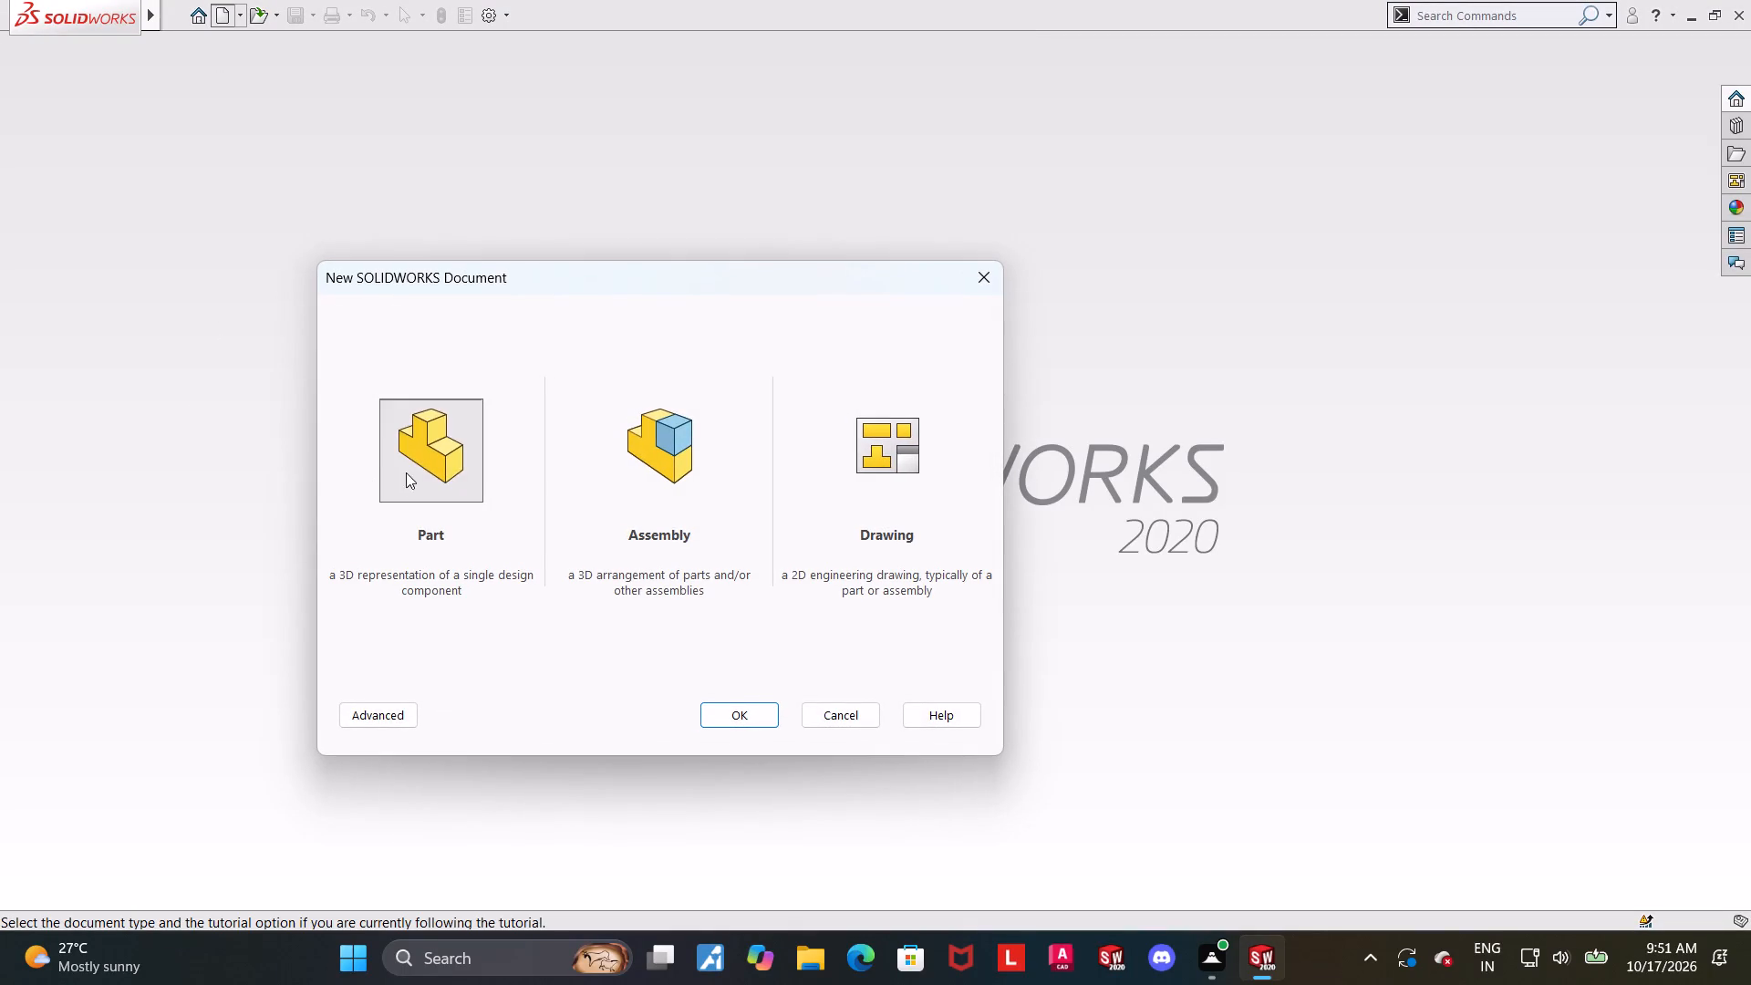
pyautogui.doubleClick(406, 472)
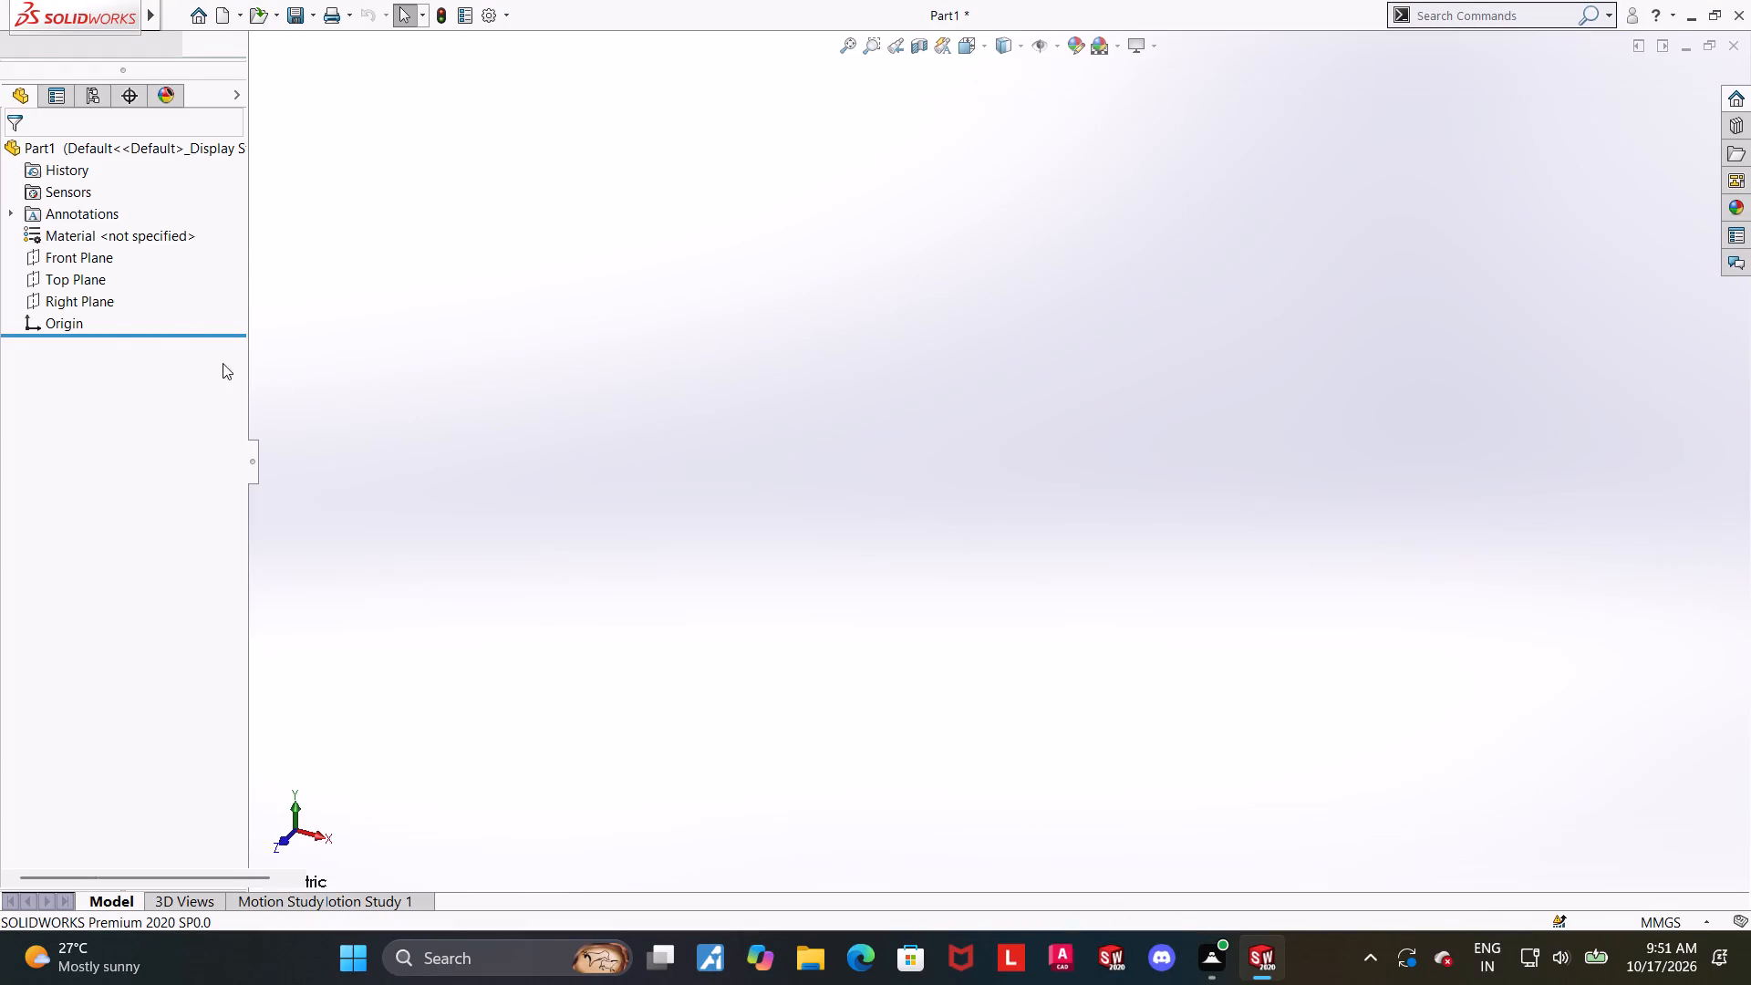
# Start a sketch on the Front Plane and draw a horizontal line about 94 mm long from the origin.
pyautogui.click(124, 333)
pyautogui.click(133, 308)
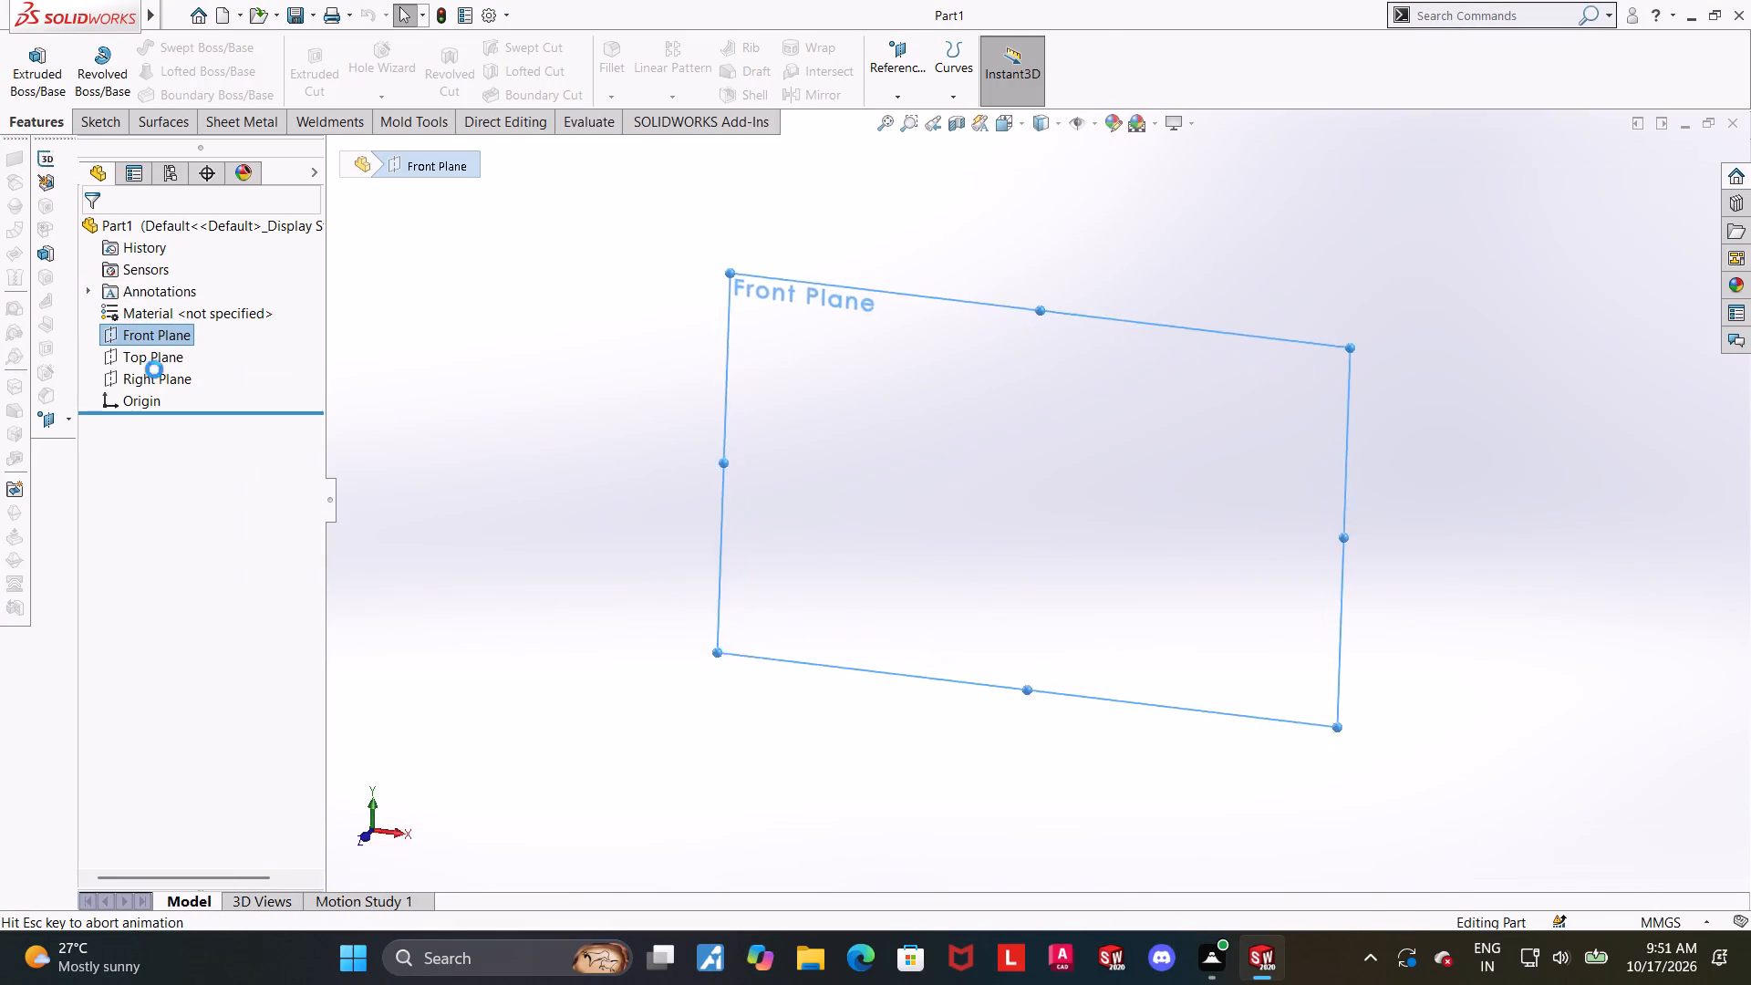
pyautogui.click(162, 38)
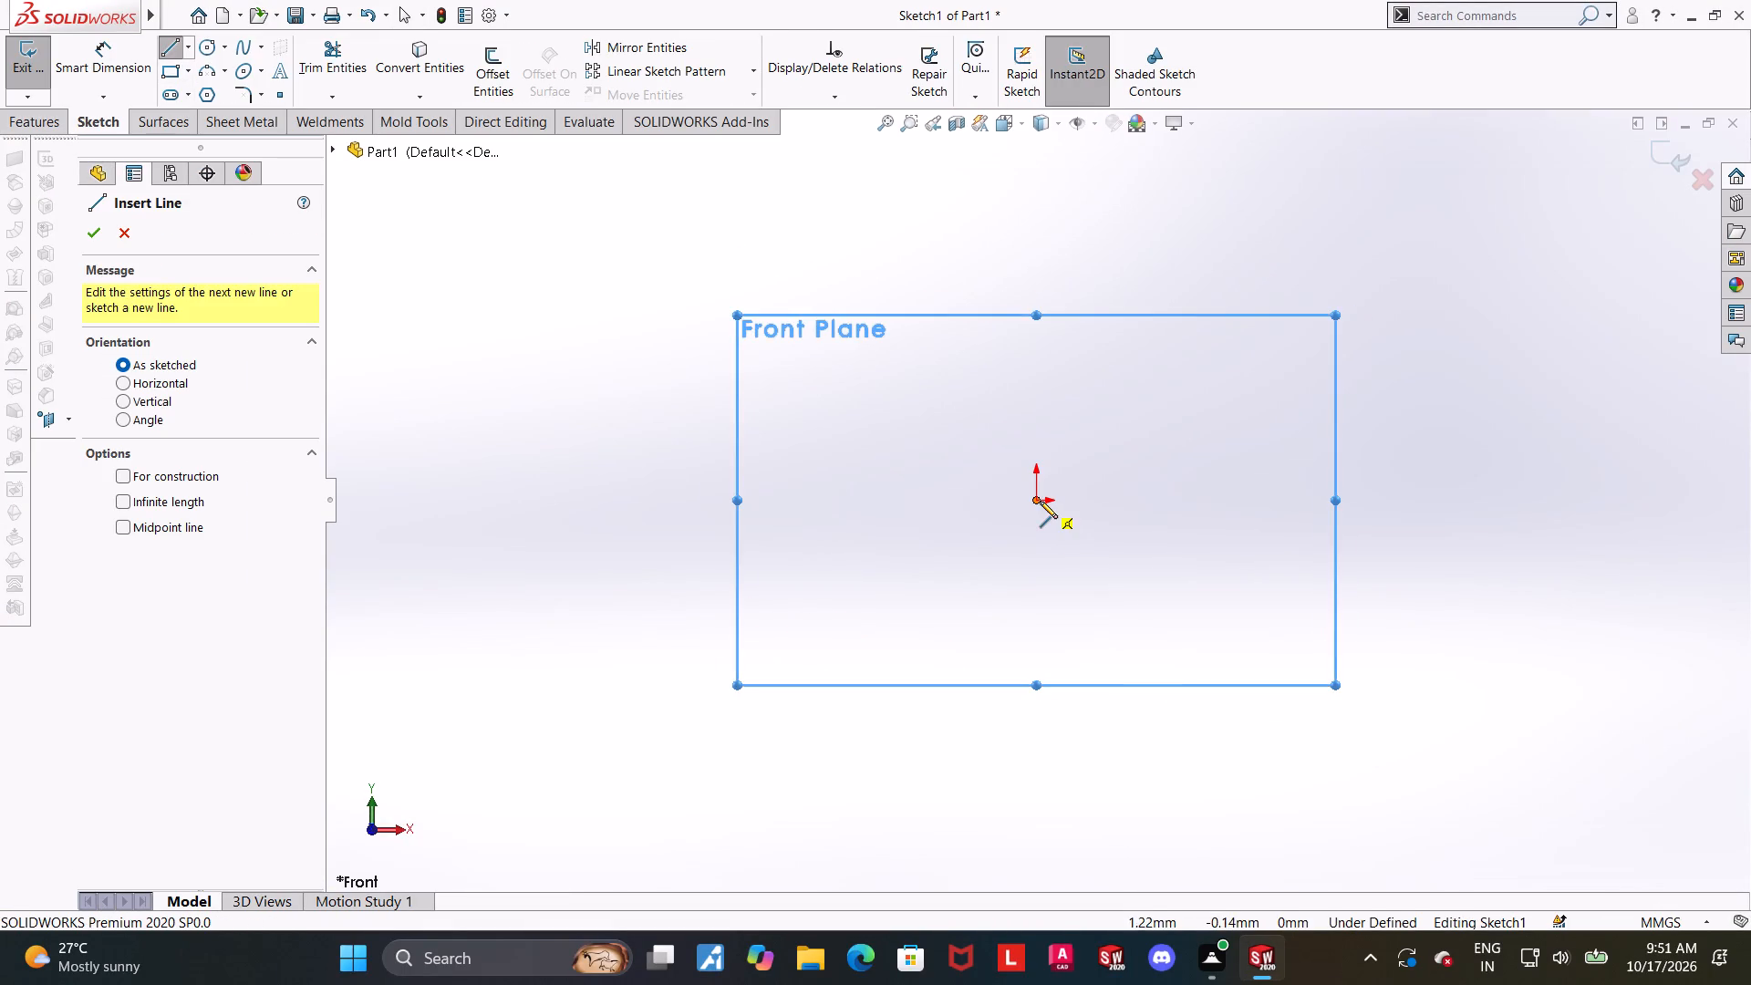
pyautogui.click(1038, 500)
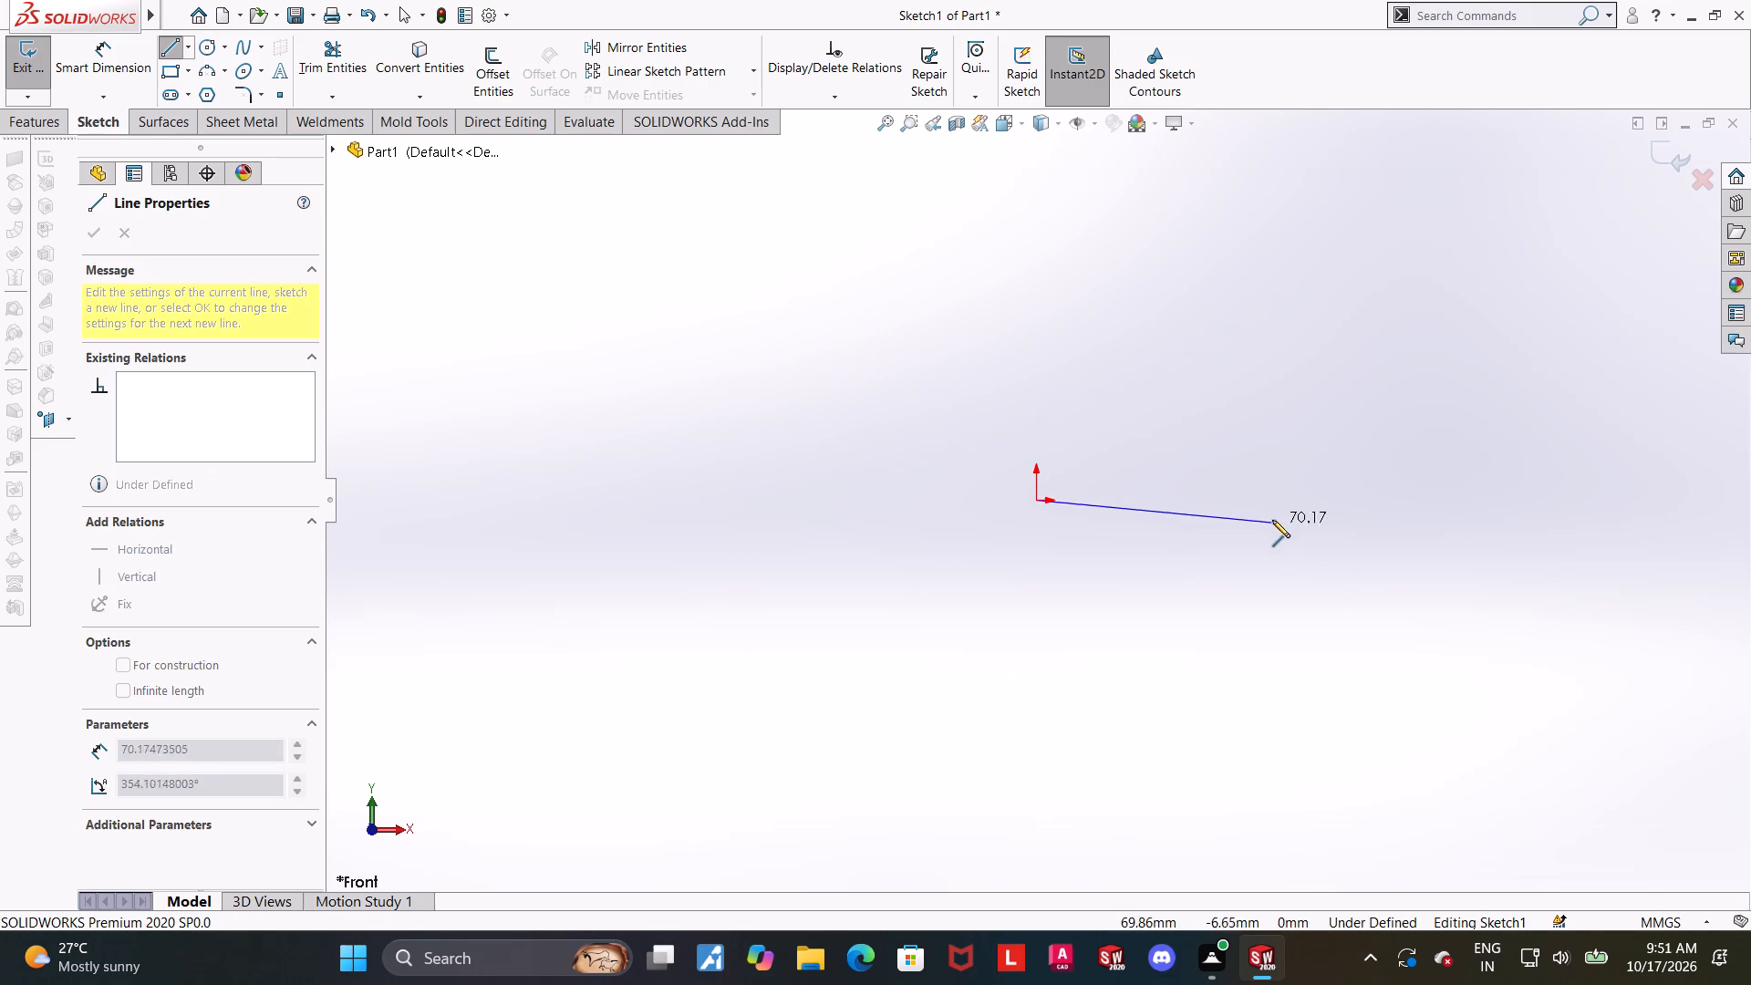
pyautogui.click(1352, 502)
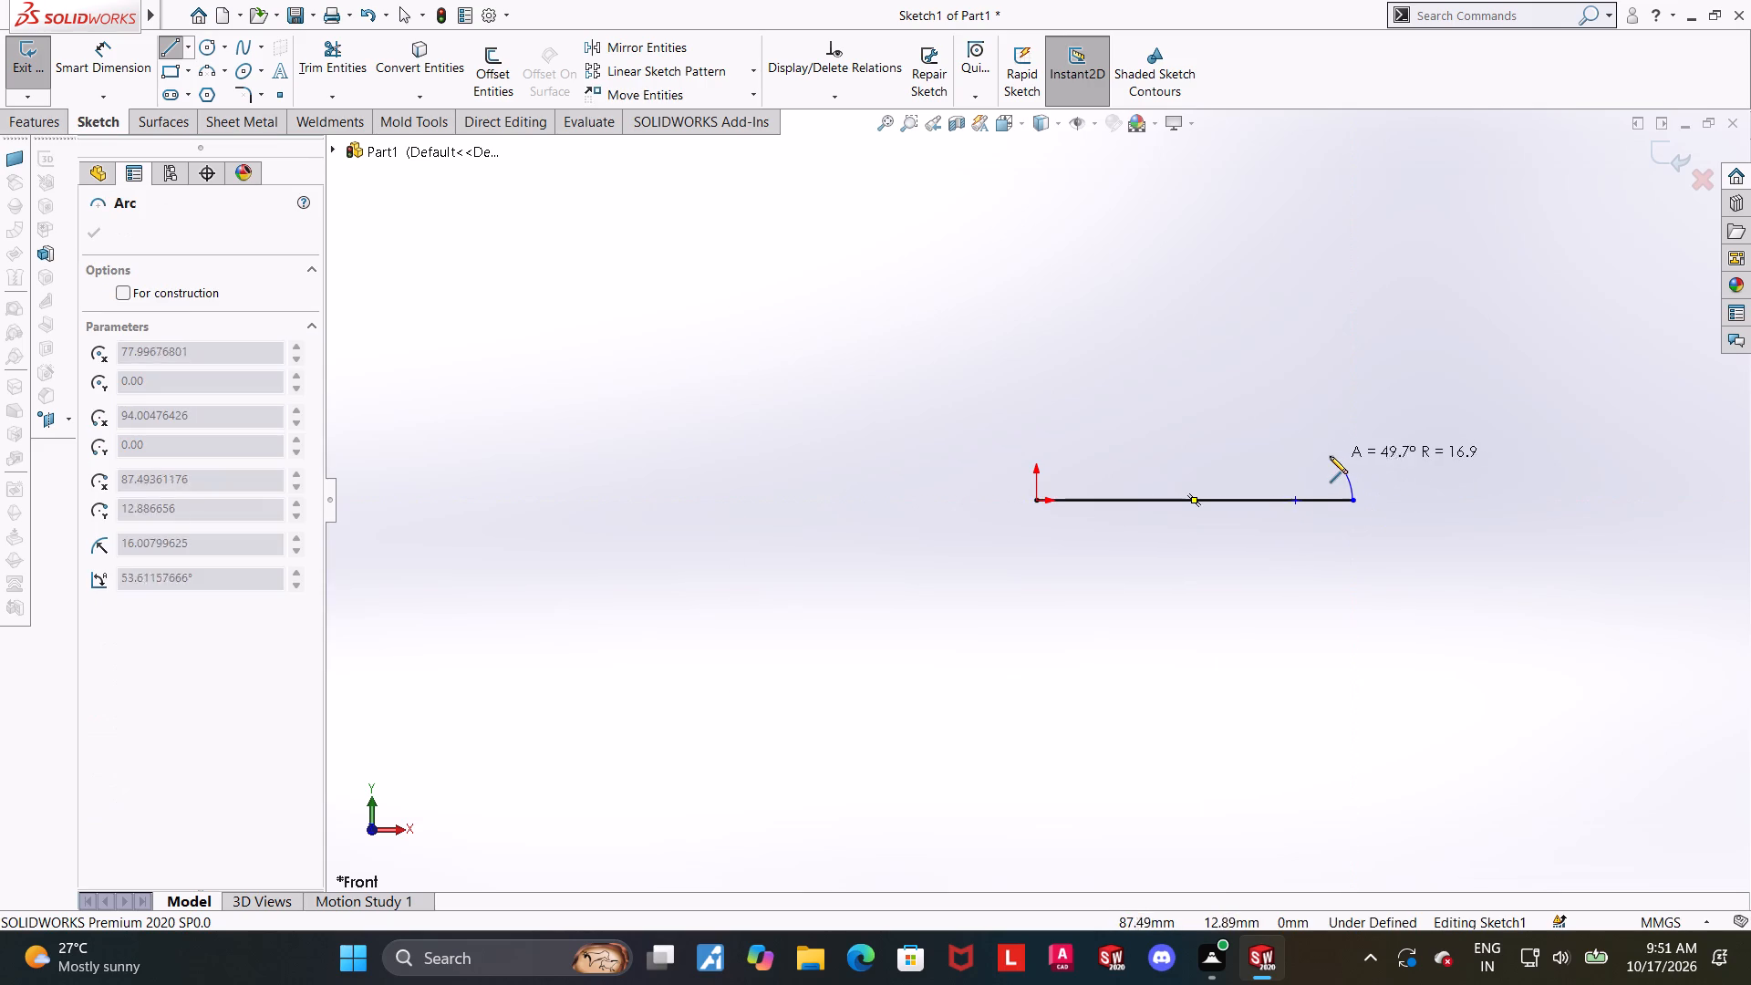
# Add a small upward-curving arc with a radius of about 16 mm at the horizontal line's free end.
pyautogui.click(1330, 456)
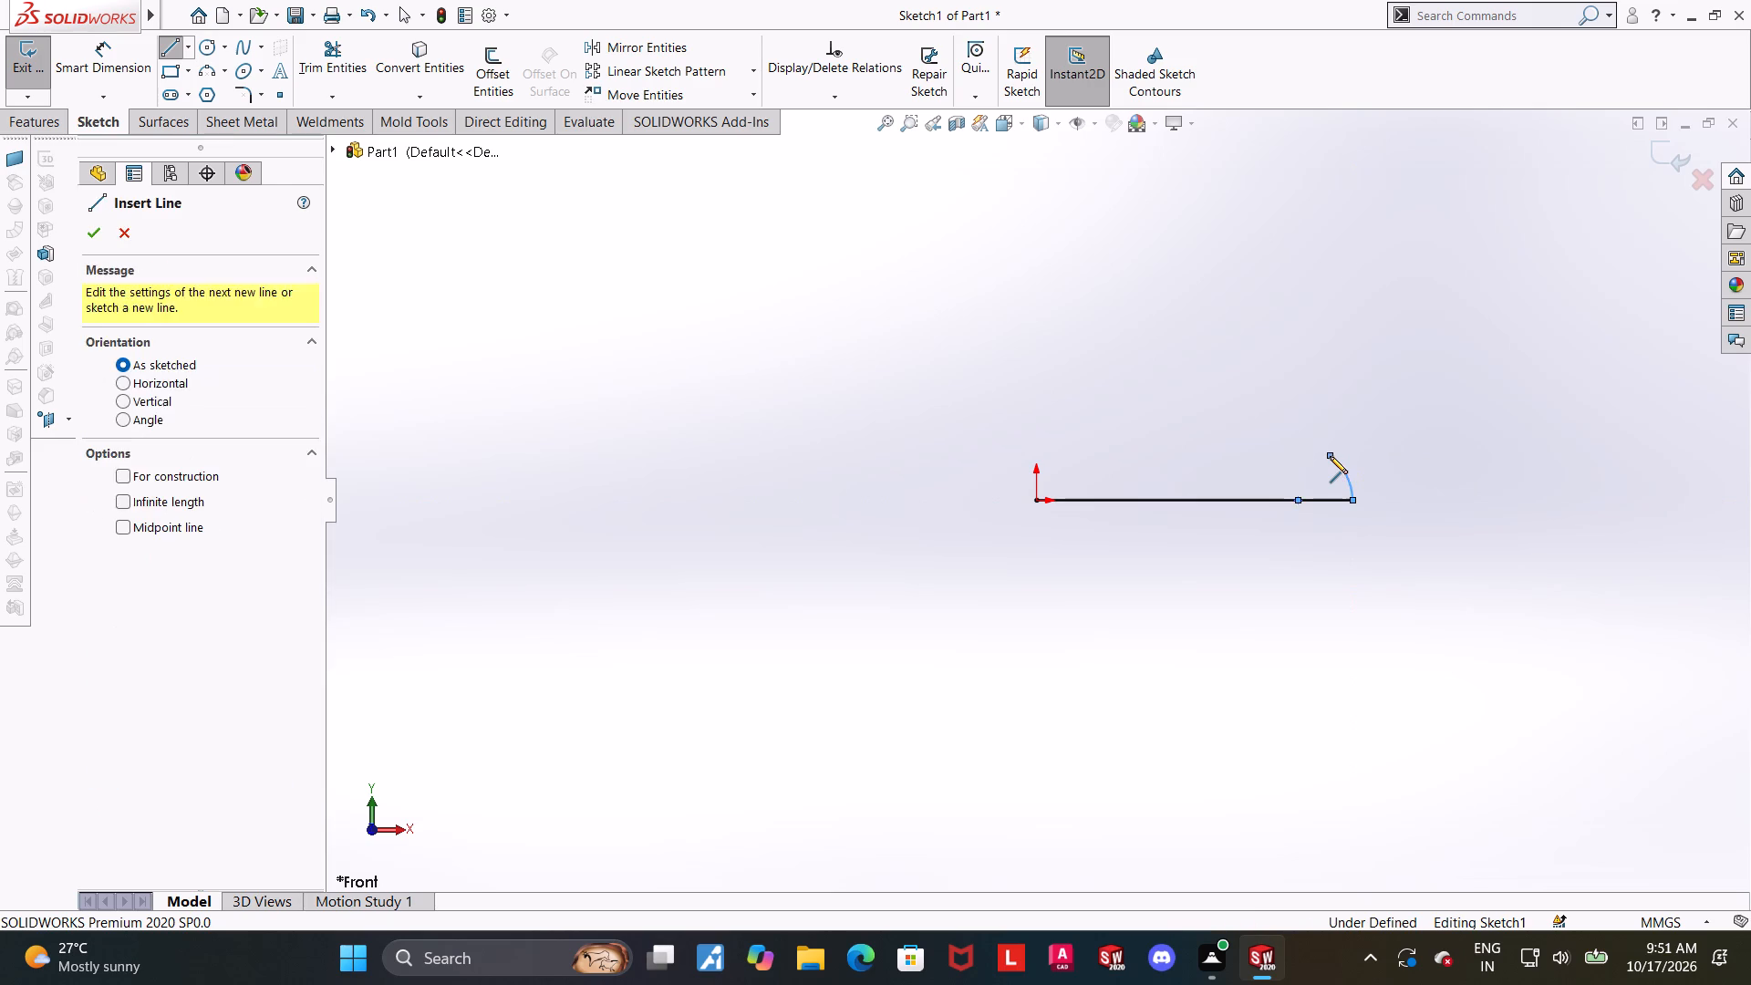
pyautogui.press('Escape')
# Sketch a vertical line about 151 mm long upward from the origin.
pyautogui.scroll(-3, 1330, 456)
pyautogui.scroll(11, 1301, 441)
pyautogui.scroll(-5, 920, 372)
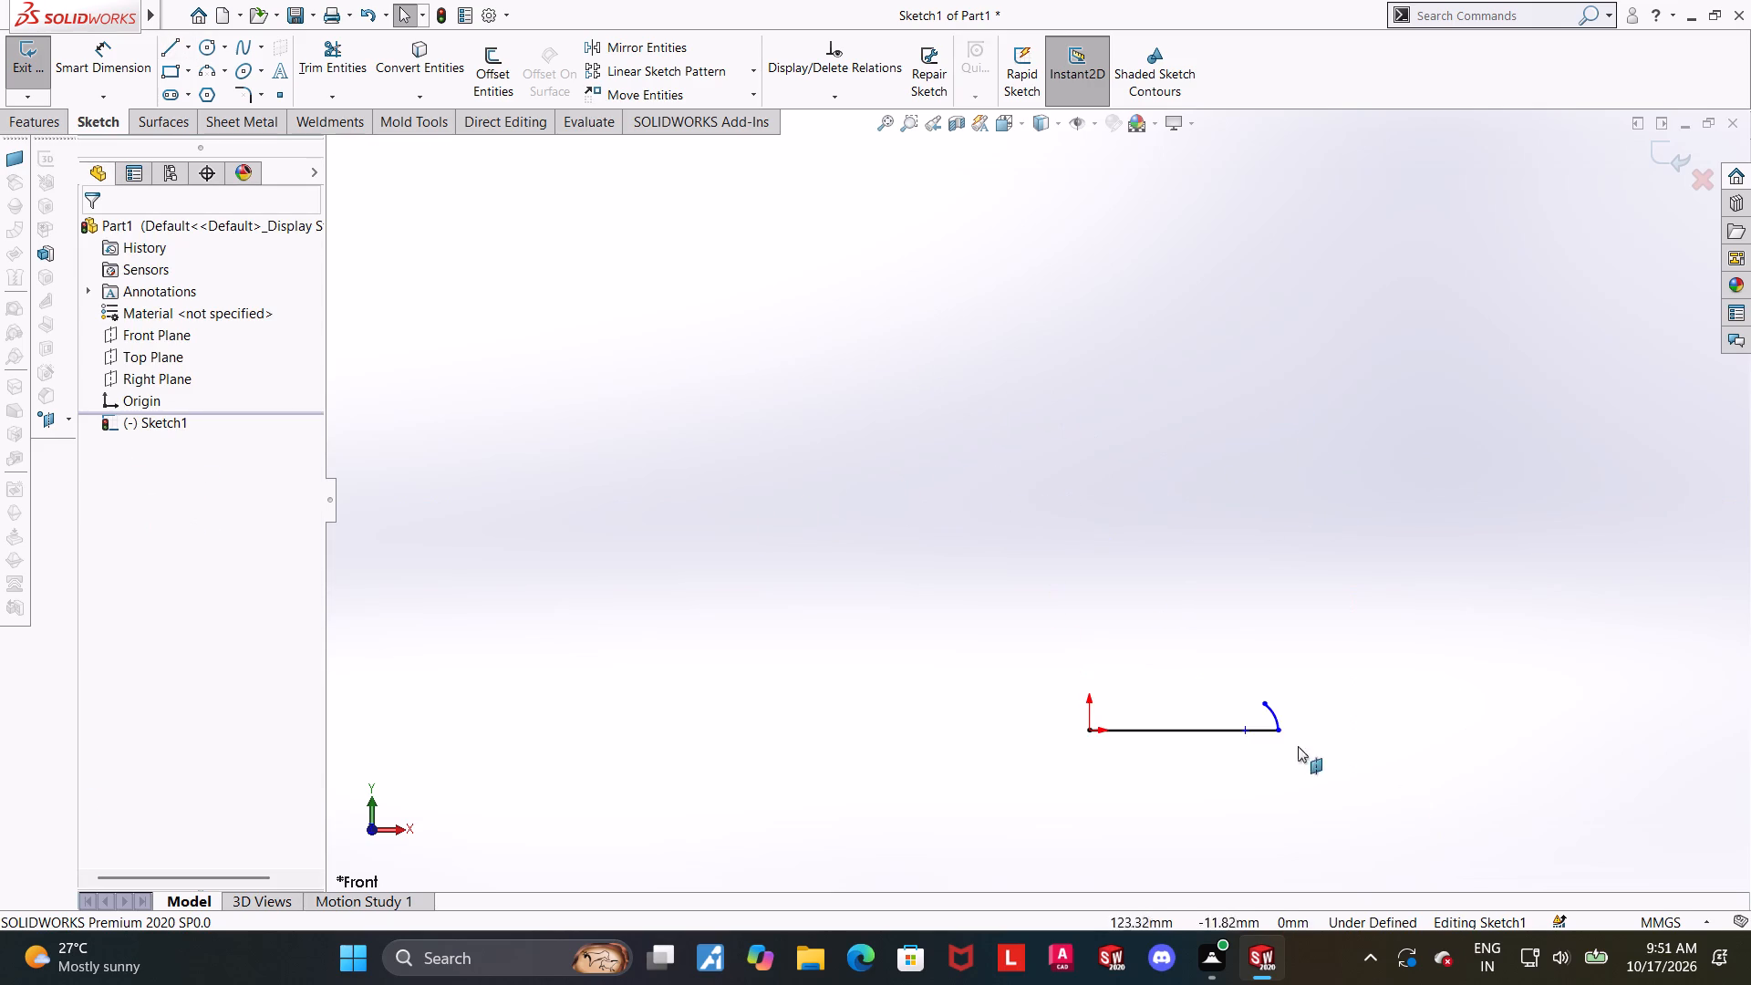
pyautogui.scroll(-3, 1261, 742)
pyautogui.press('Escape')
pyautogui.press('Escape')
pyautogui.click(176, 55)
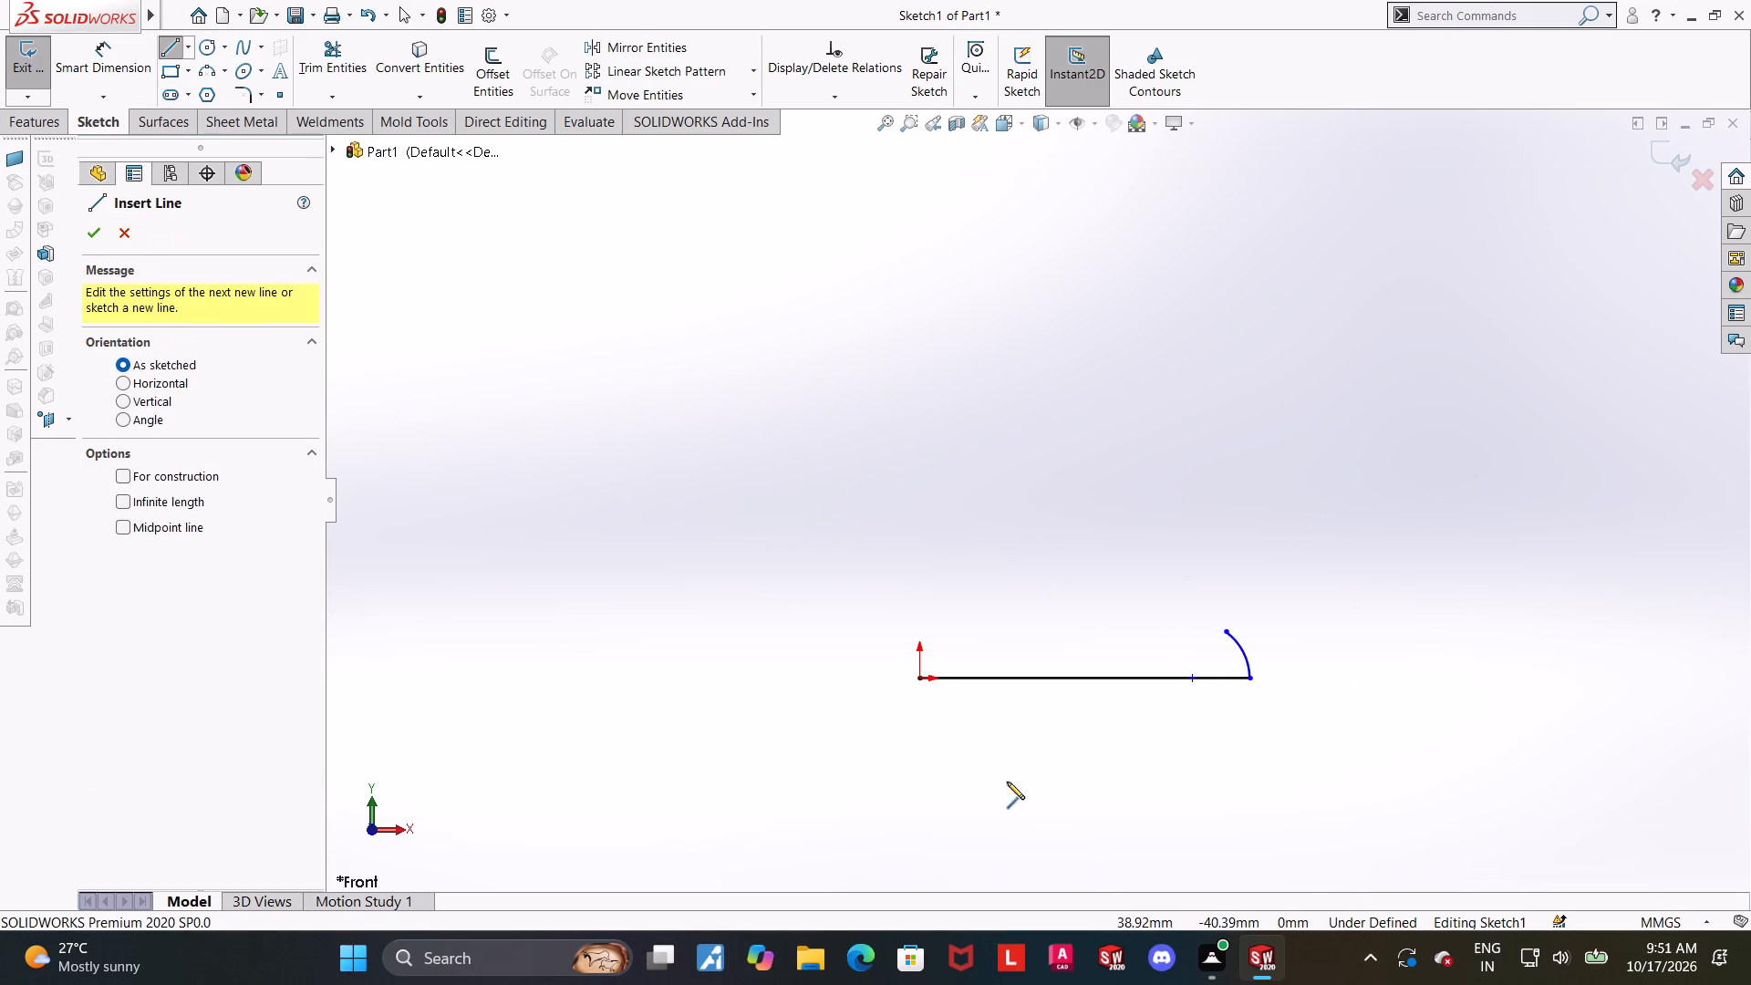
pyautogui.click(917, 683)
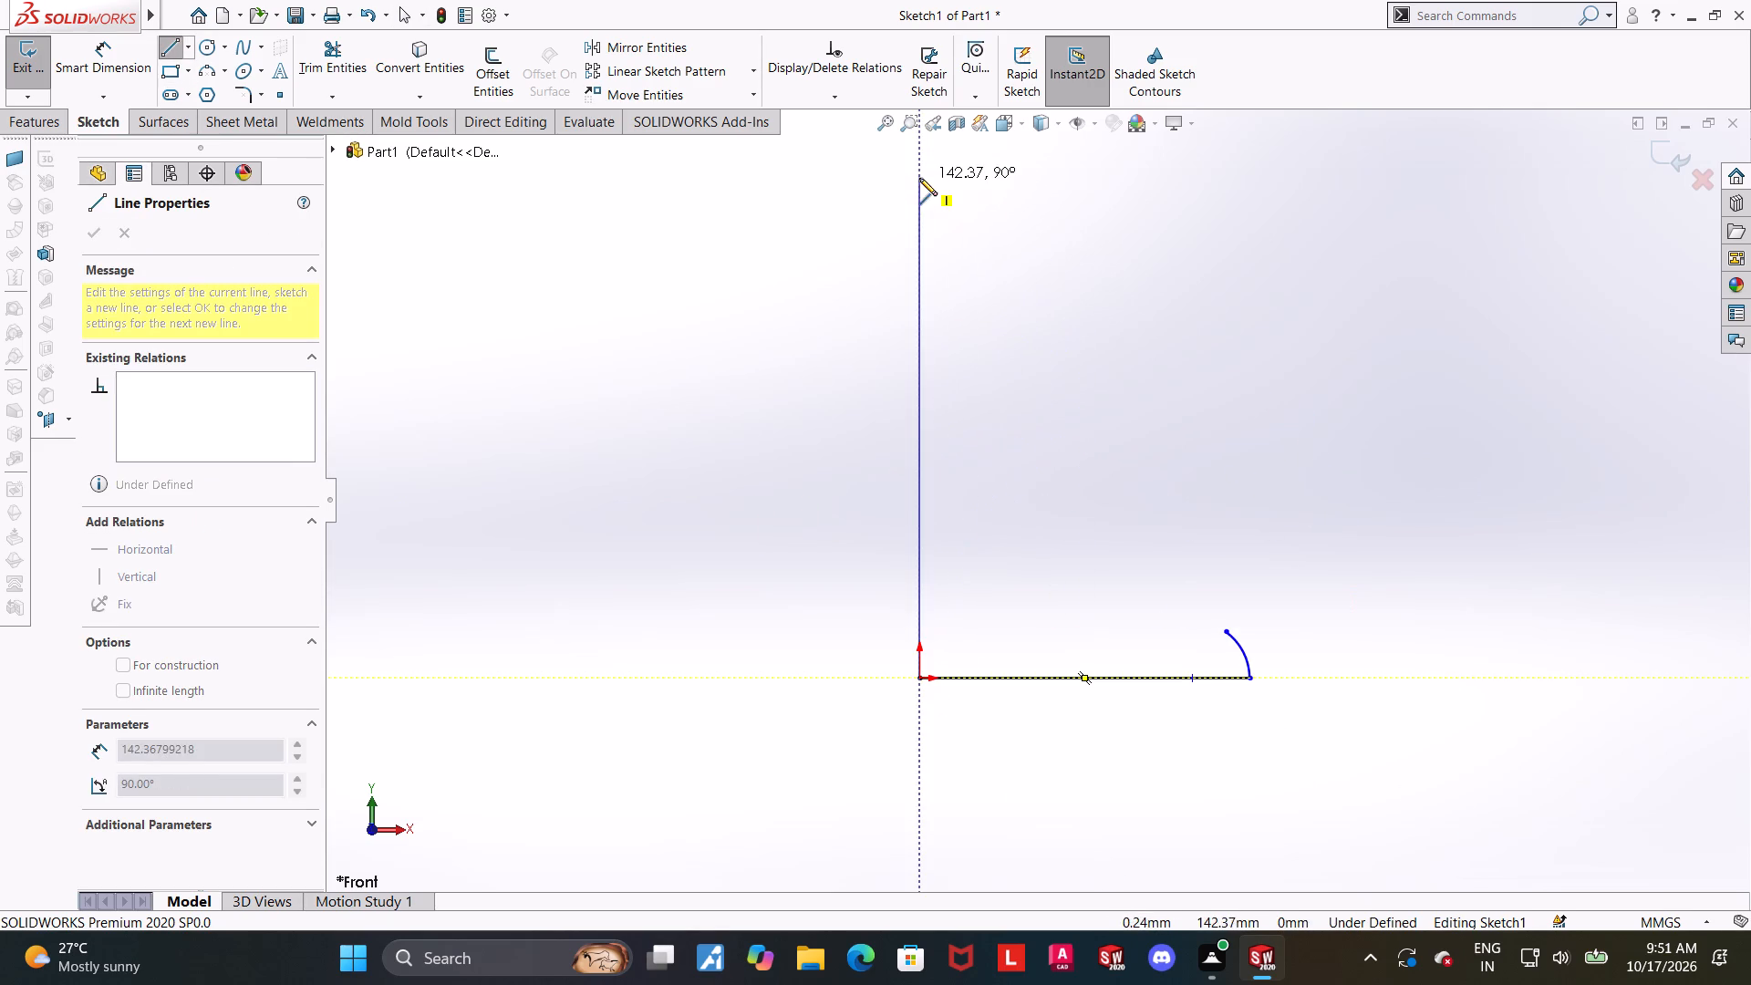
pyautogui.scroll(-4, 924, 223)
pyautogui.scroll(6, 945, 323)
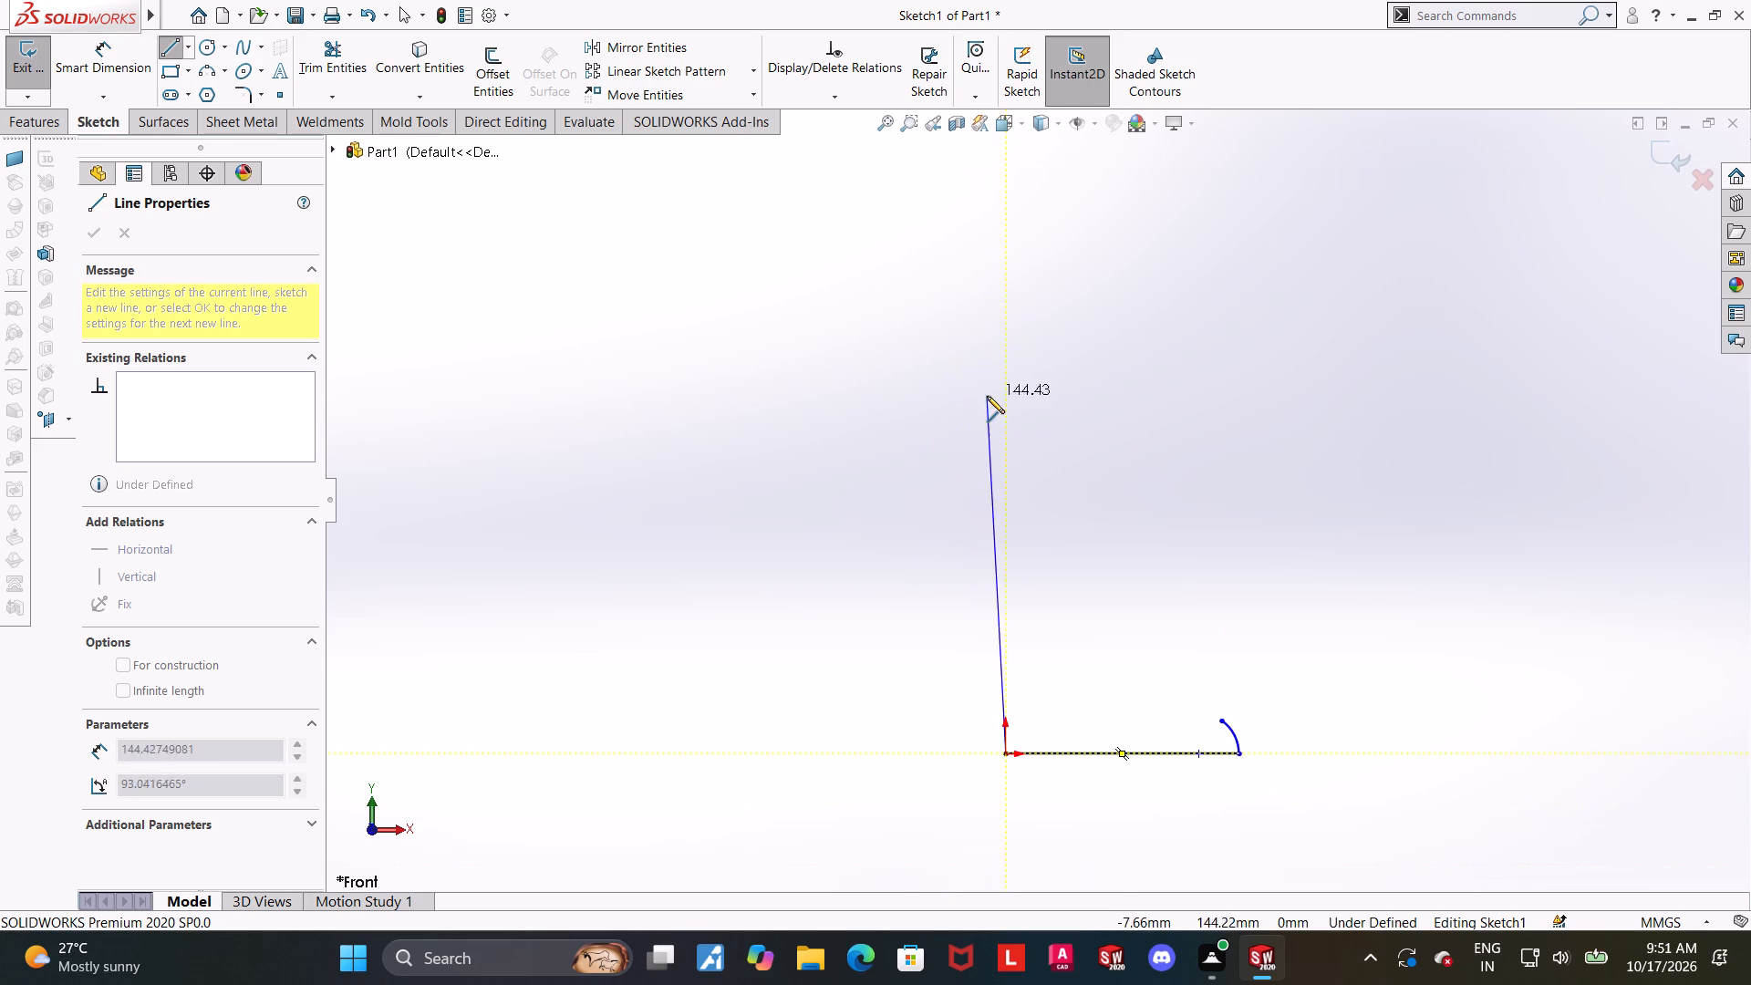
pyautogui.click(1005, 378)
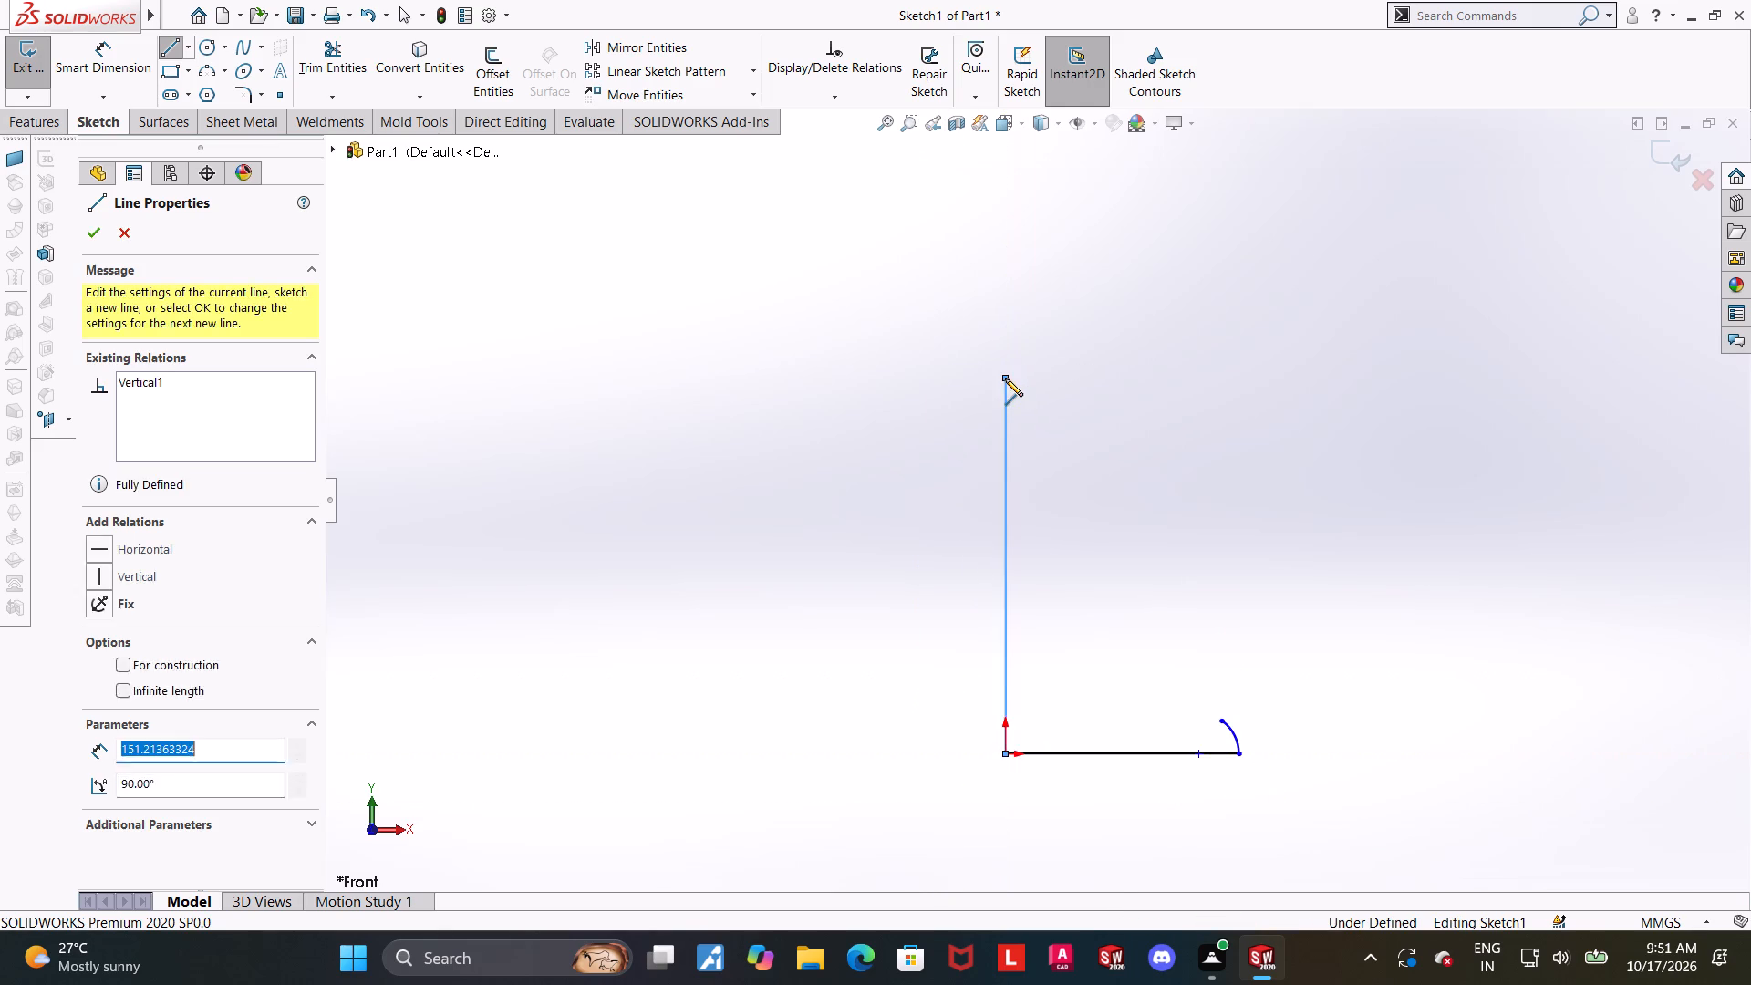
pyautogui.press('Escape')
# Dimension the vertical line's length as 93 mm.
pyautogui.click(124, 71)
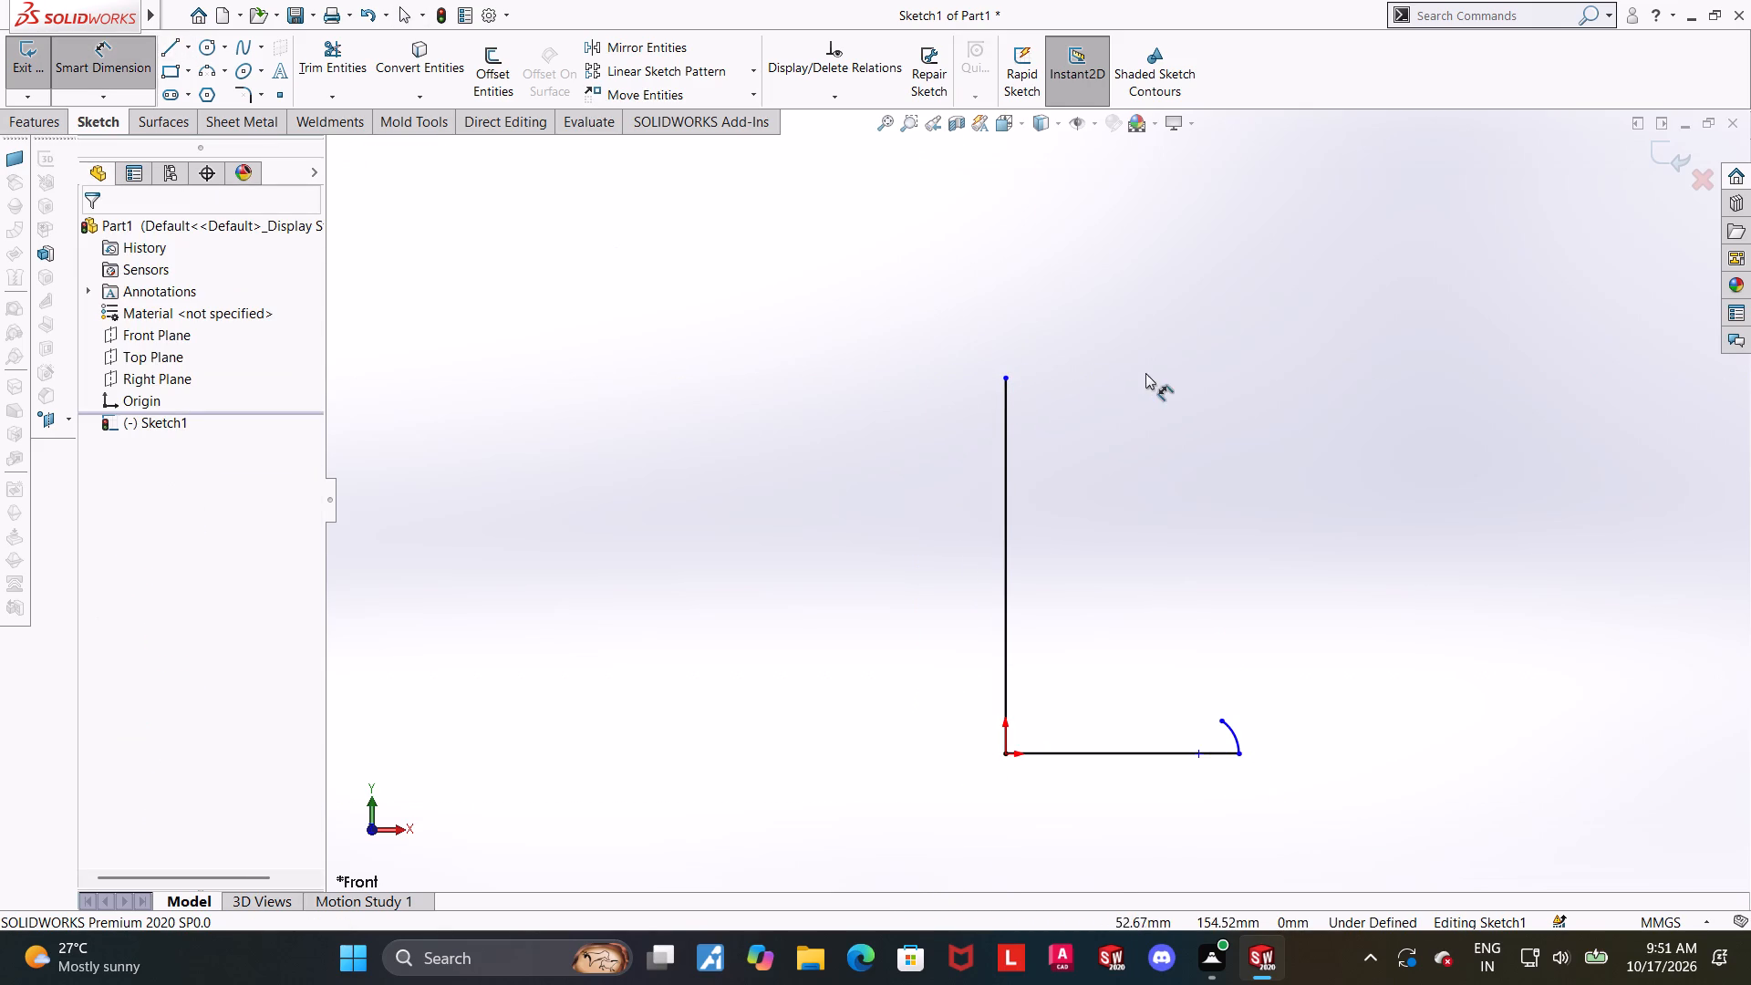
pyautogui.click(1004, 379)
pyautogui.click(1006, 750)
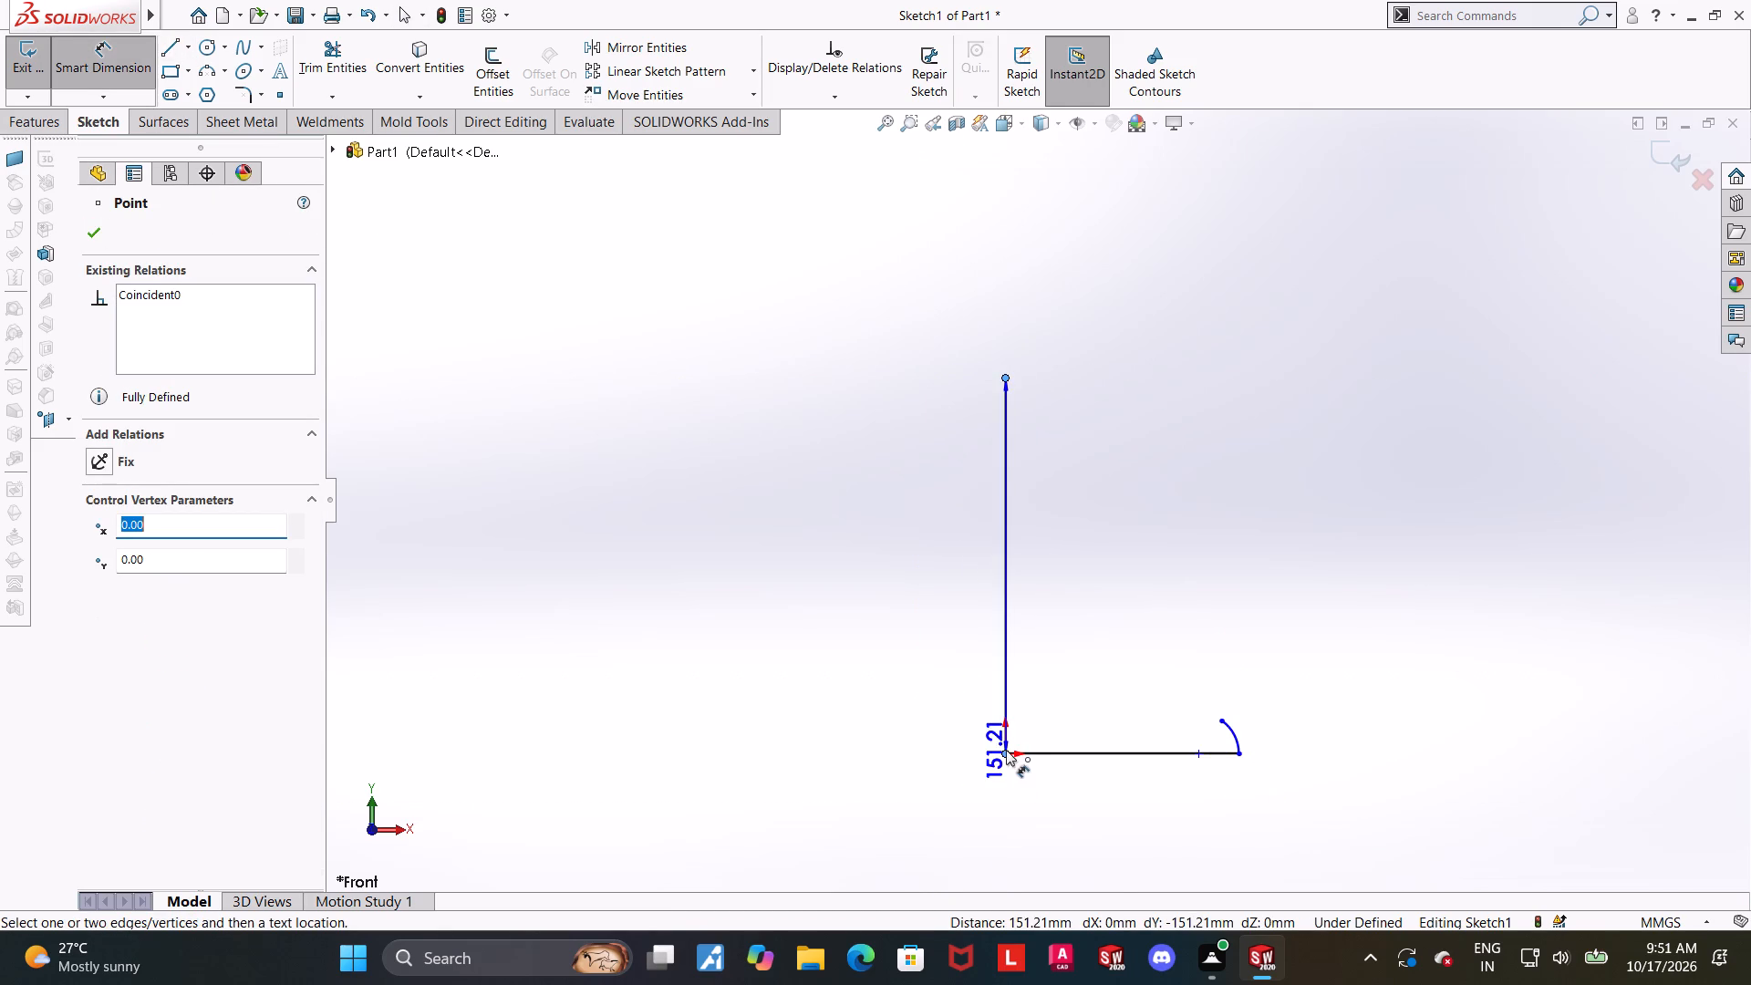
pyautogui.click(928, 715)
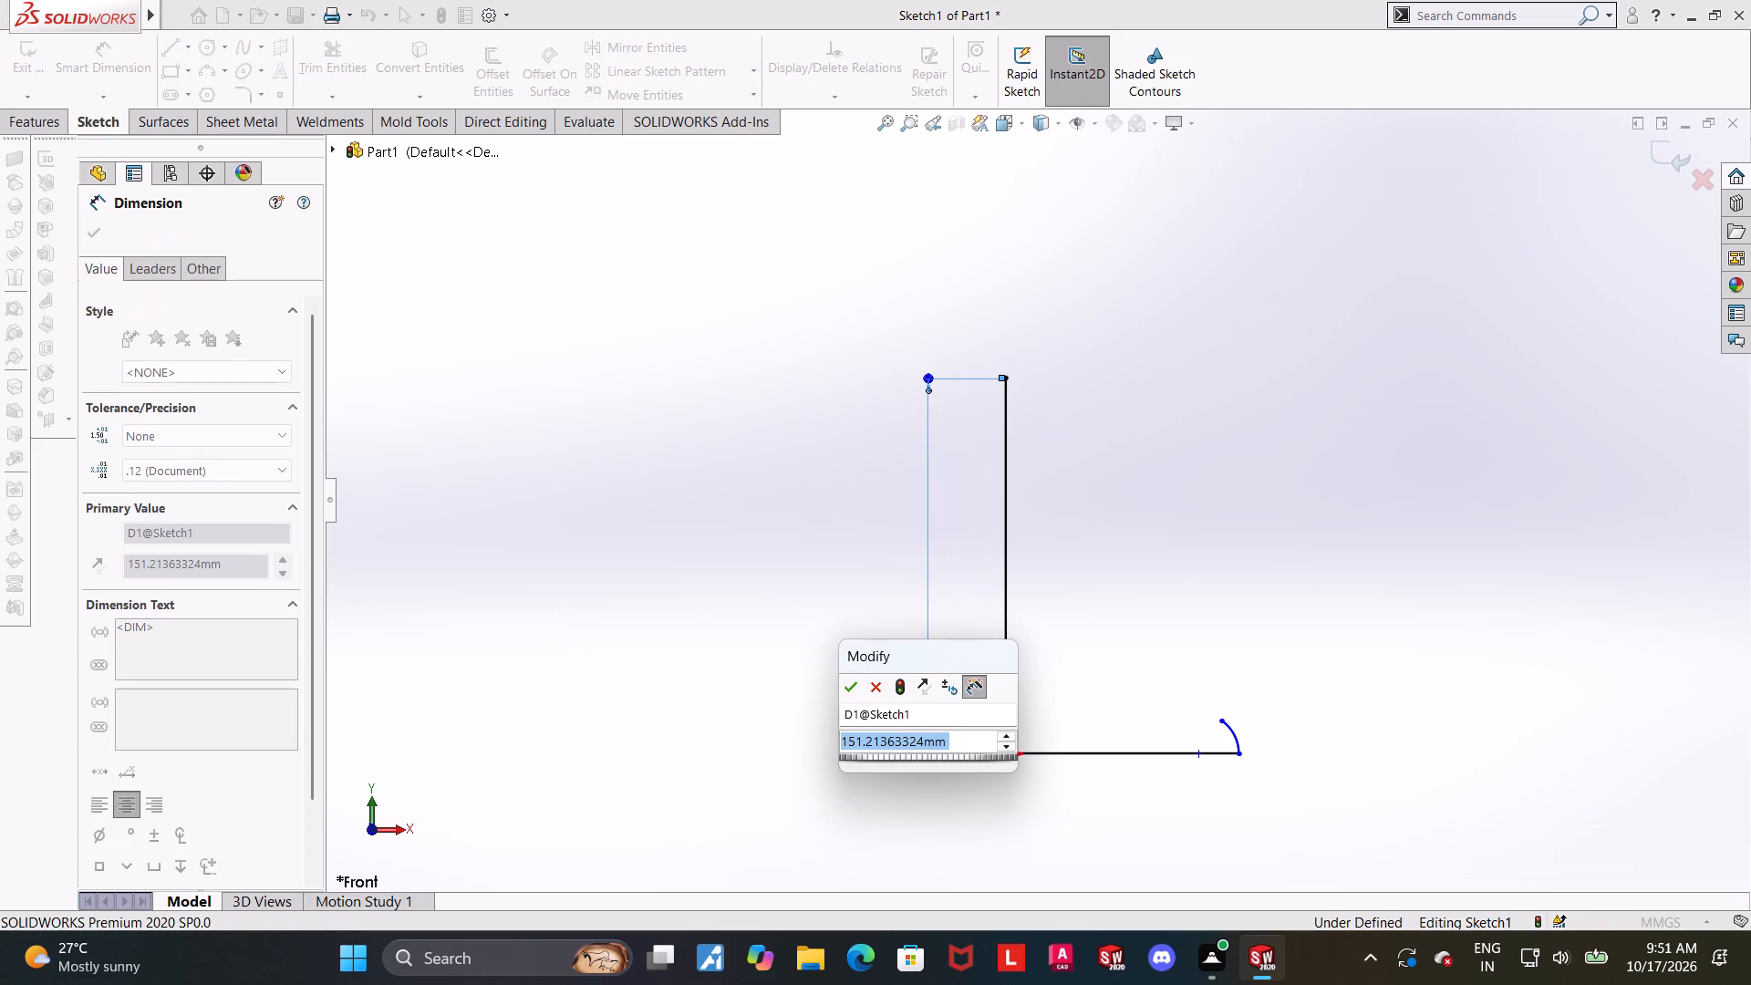
pyautogui.press('9')
pyautogui.press('3')
pyautogui.press('Return')
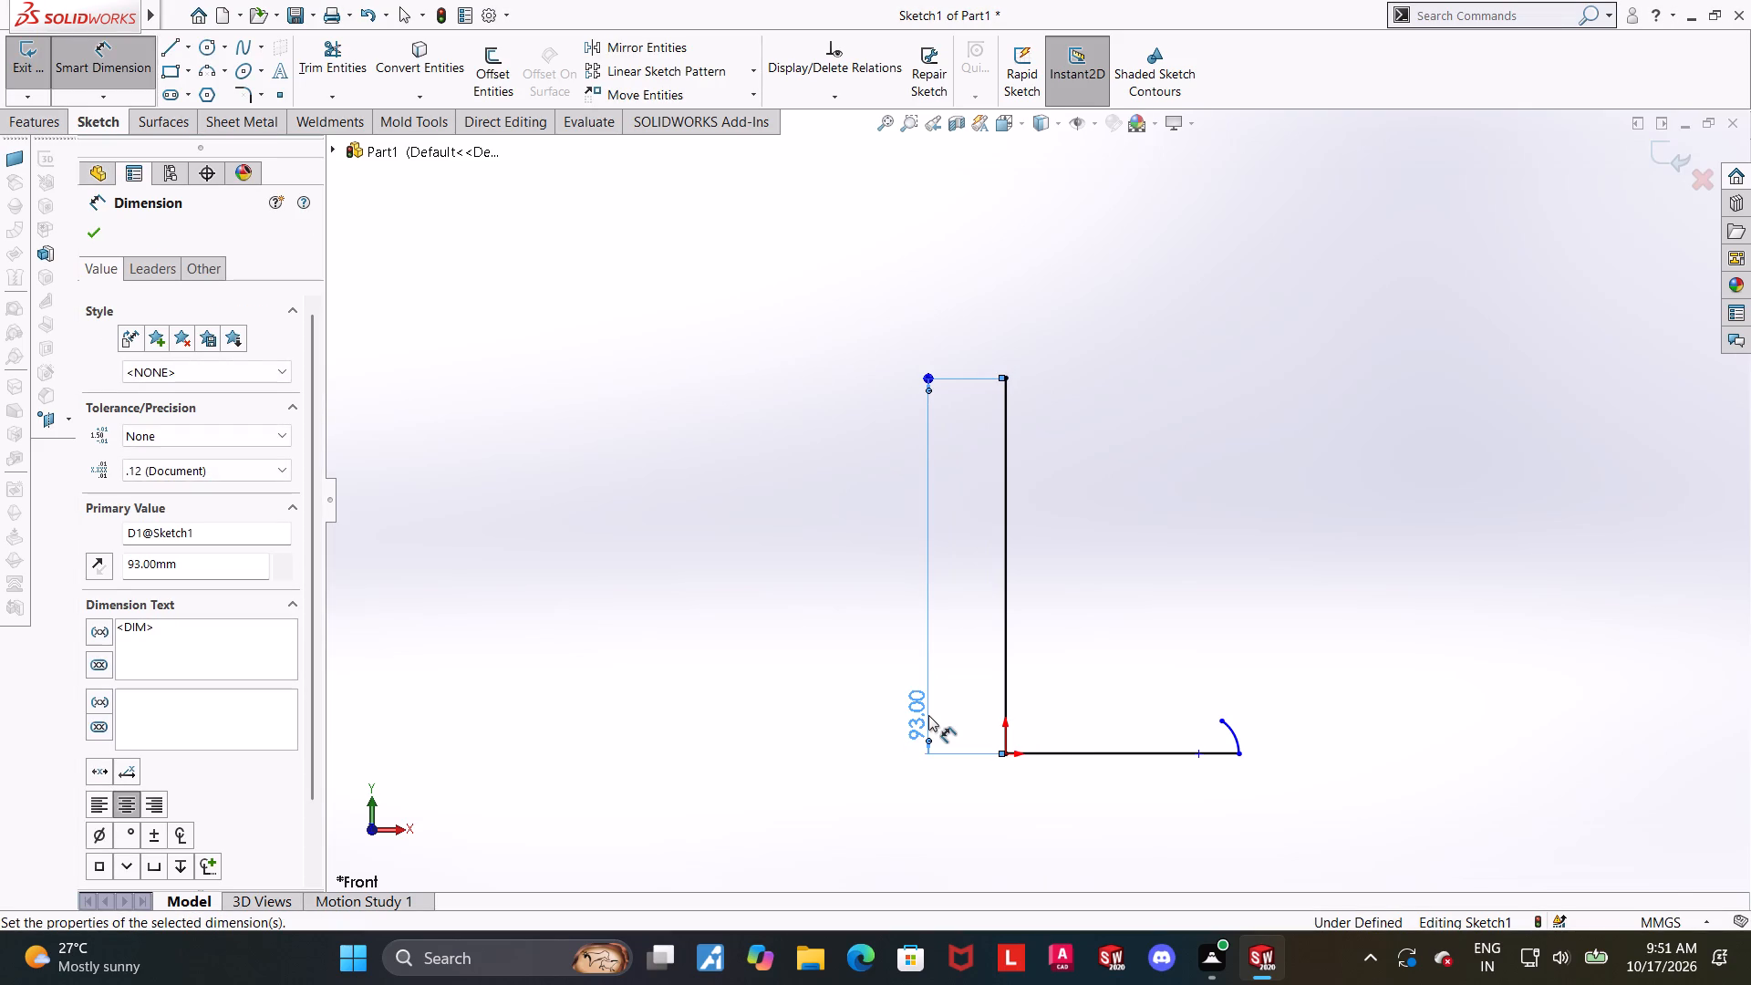
pyautogui.scroll(2, 919, 662)
pyautogui.scroll(-2, 1161, 517)
pyautogui.press('Escape')
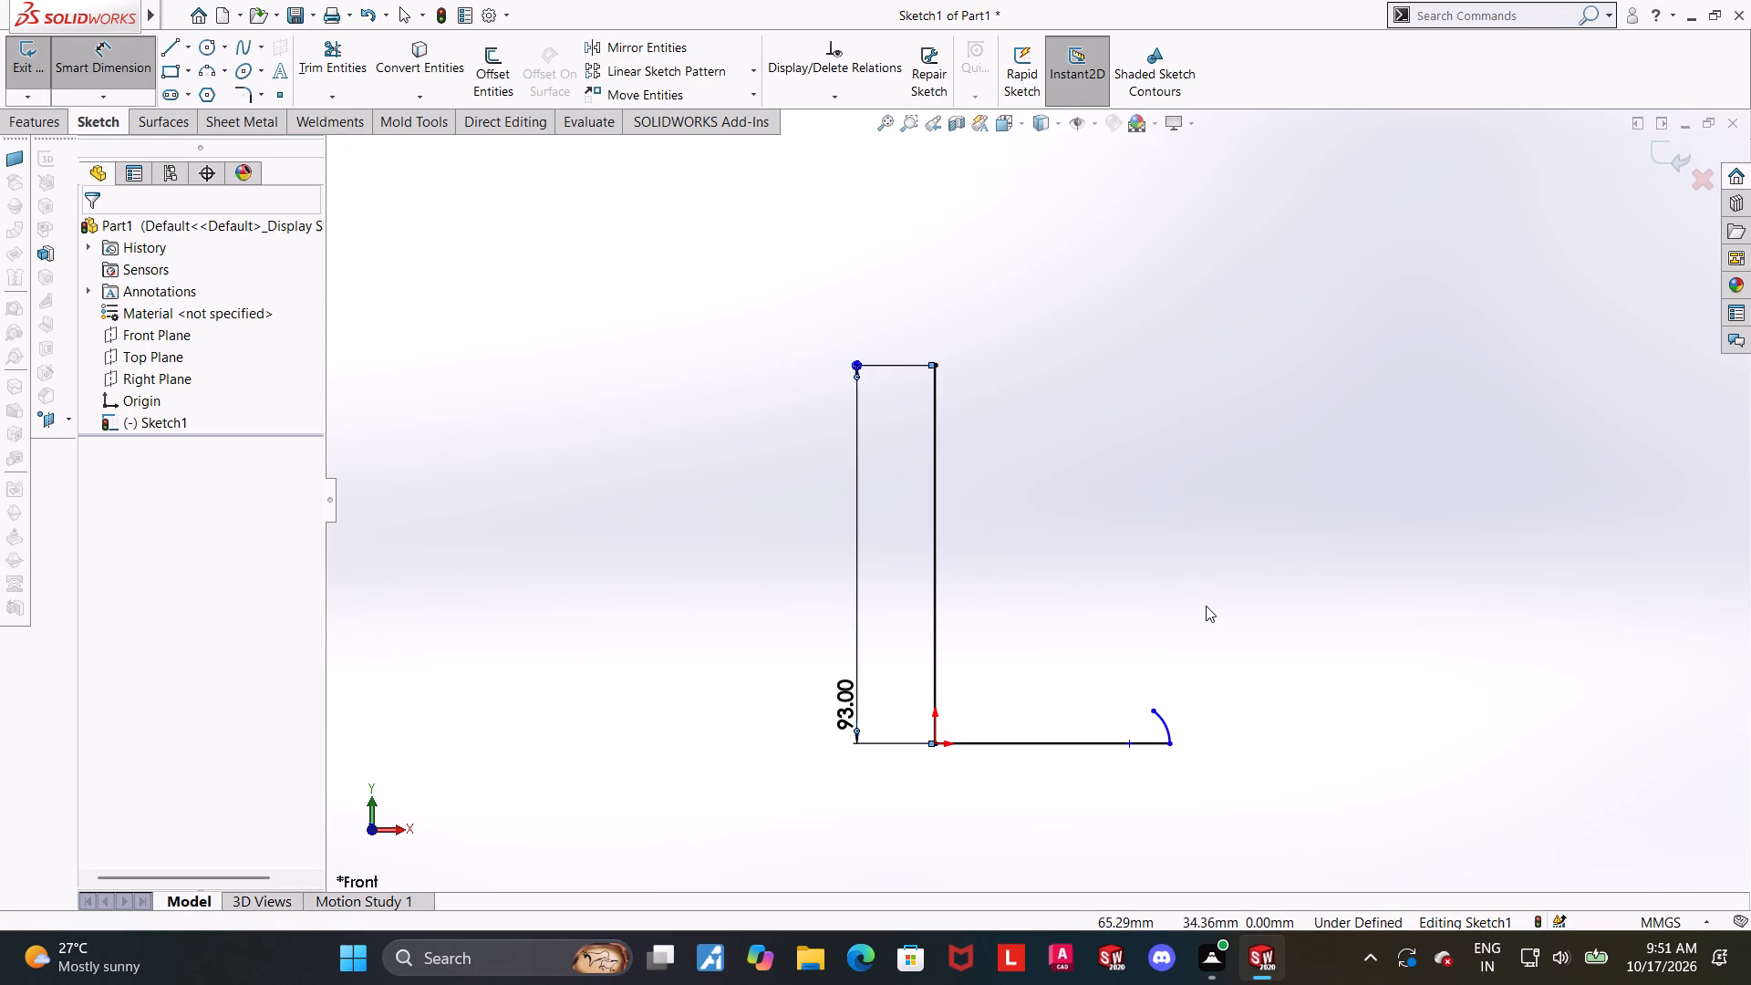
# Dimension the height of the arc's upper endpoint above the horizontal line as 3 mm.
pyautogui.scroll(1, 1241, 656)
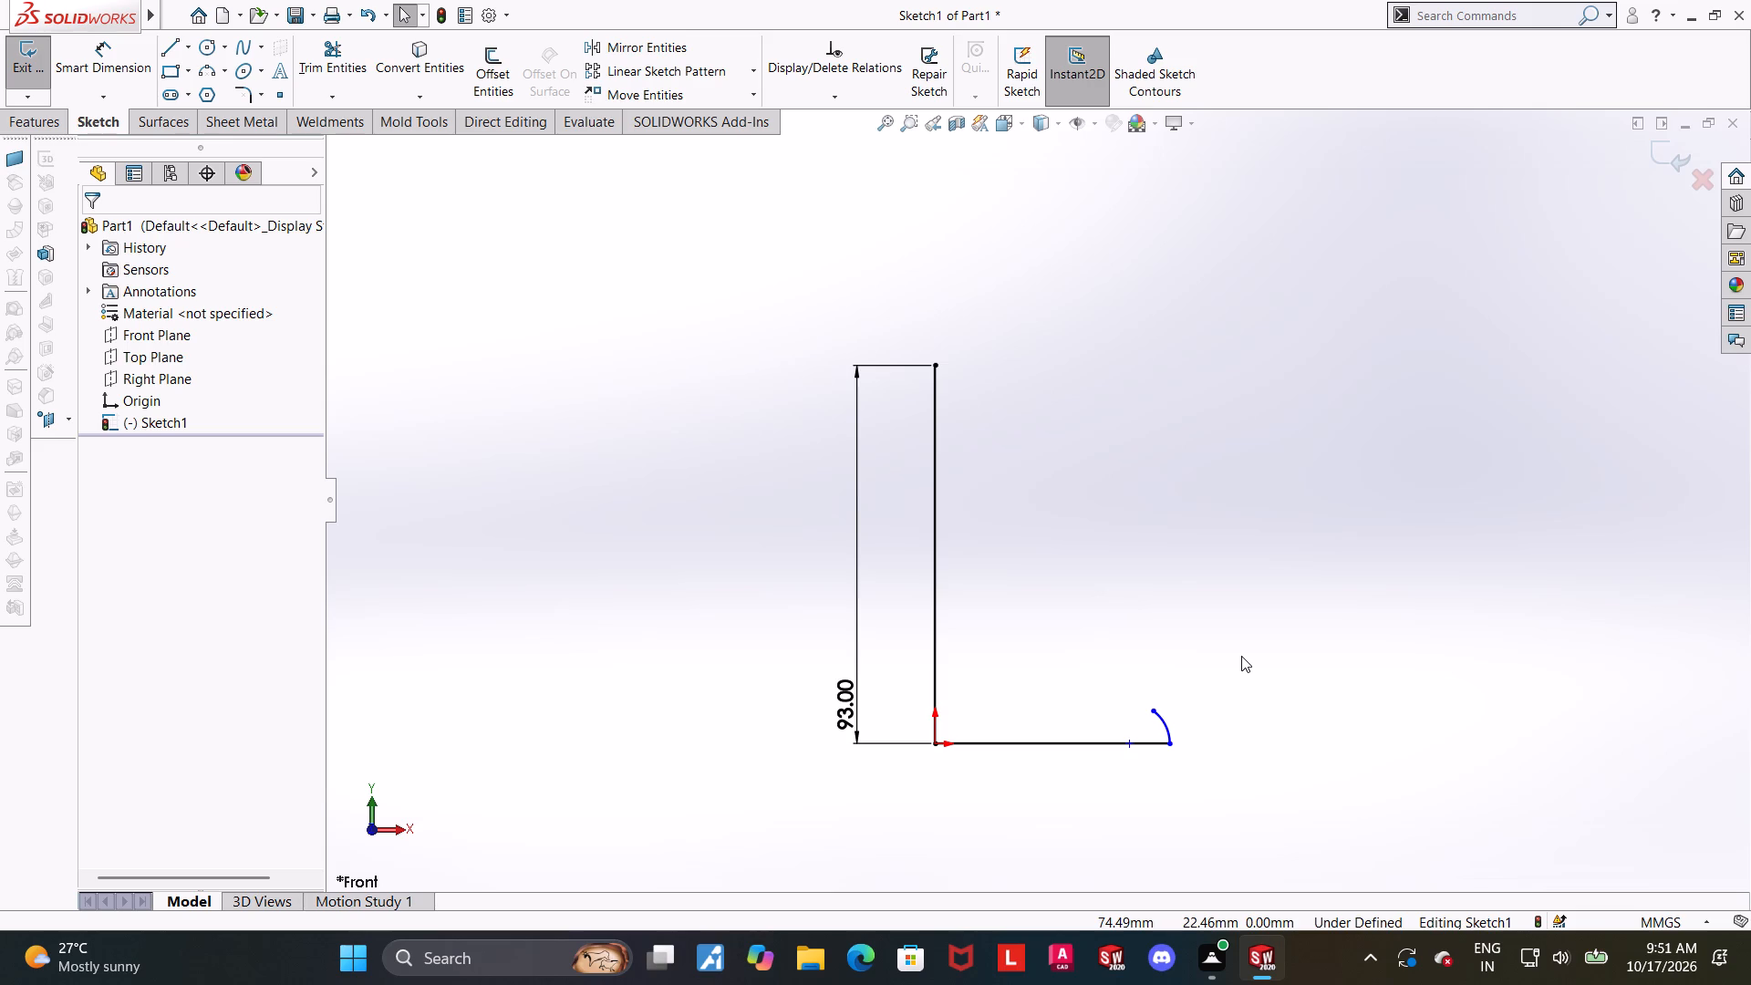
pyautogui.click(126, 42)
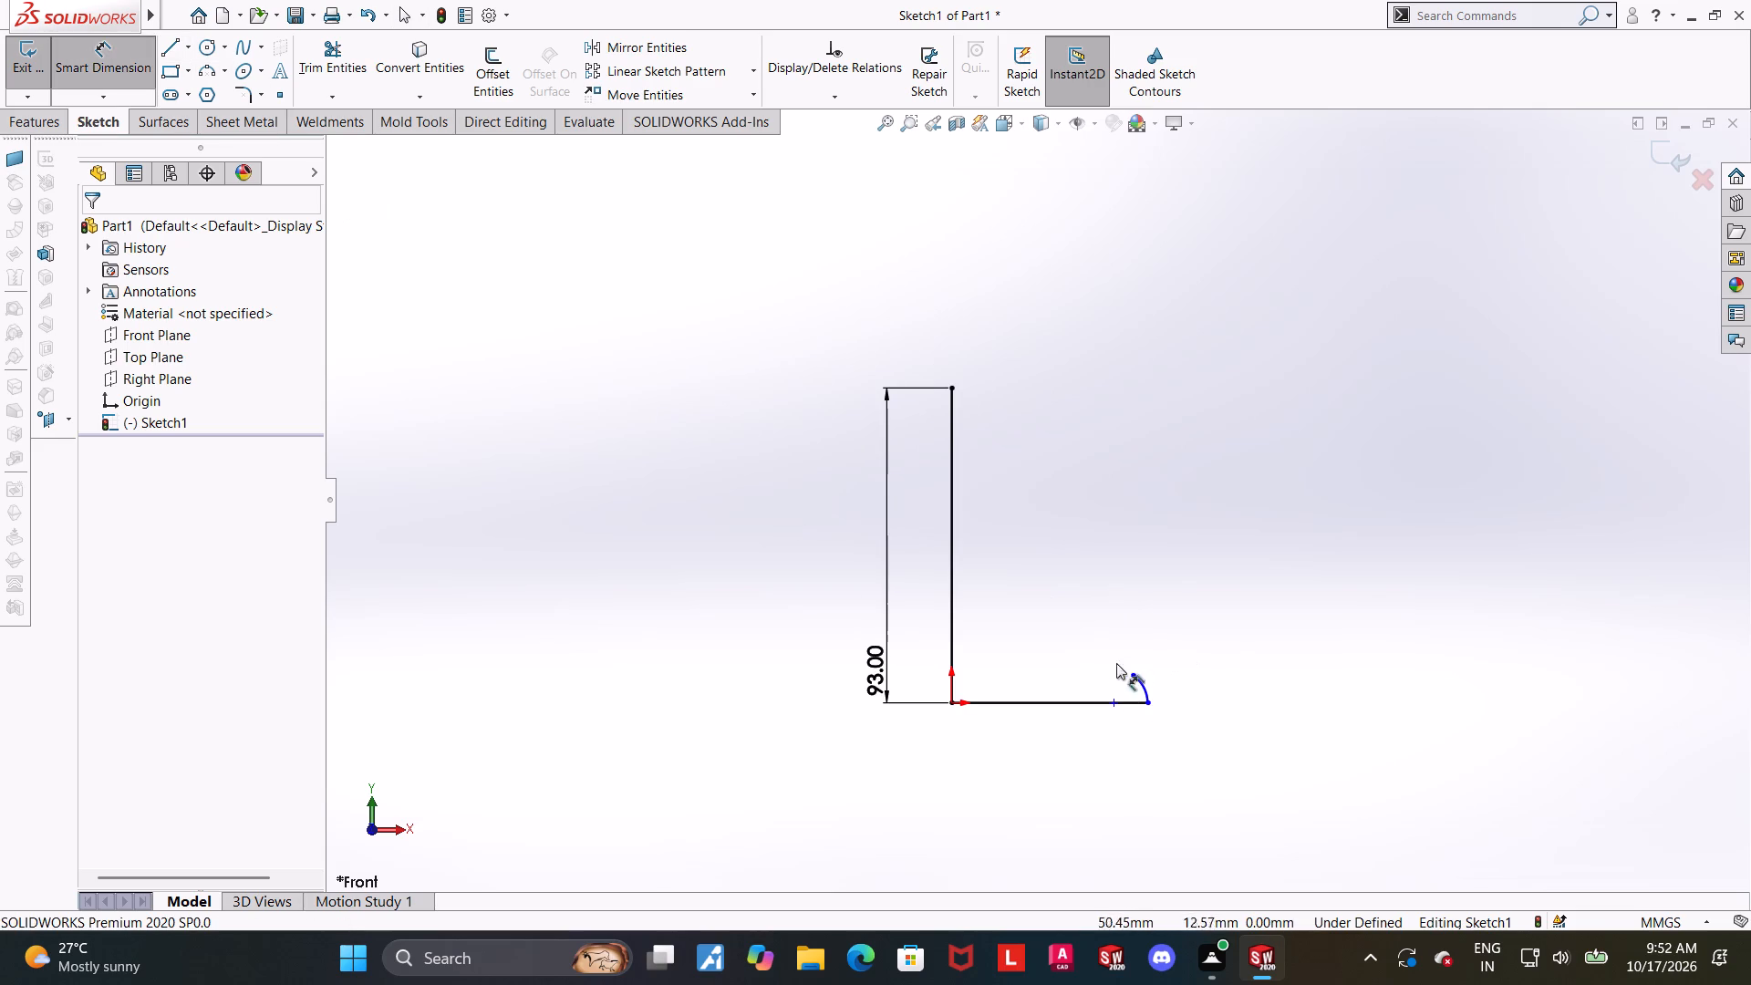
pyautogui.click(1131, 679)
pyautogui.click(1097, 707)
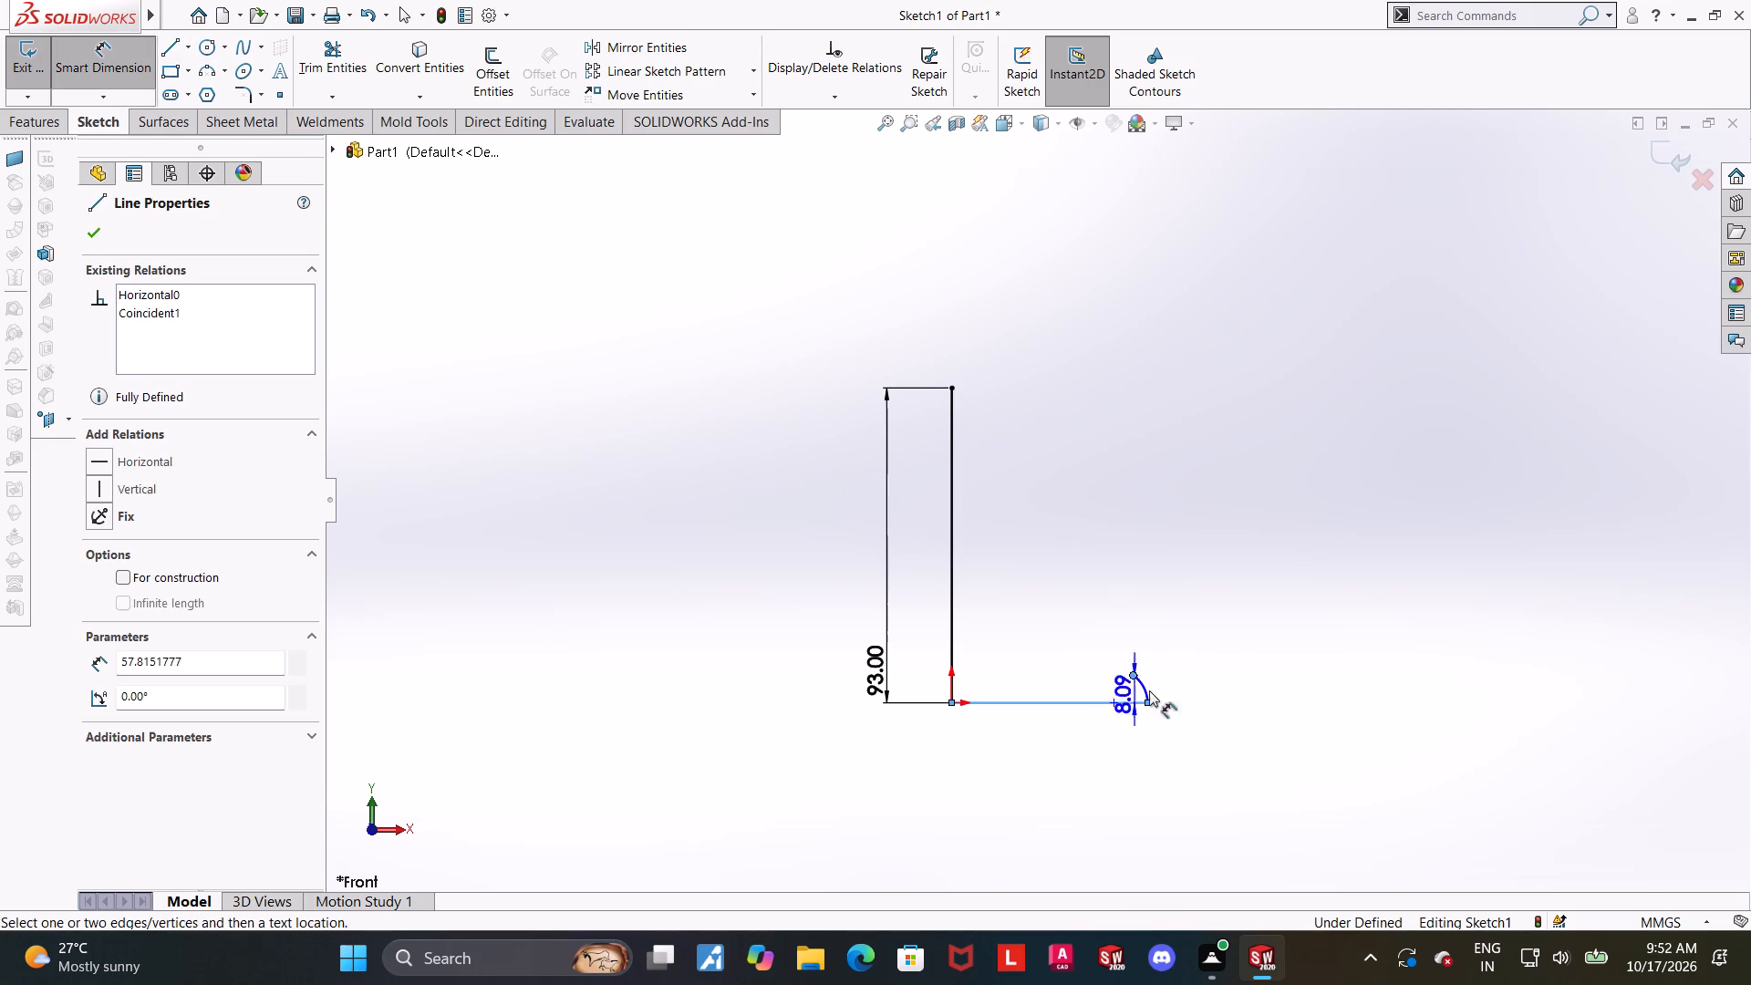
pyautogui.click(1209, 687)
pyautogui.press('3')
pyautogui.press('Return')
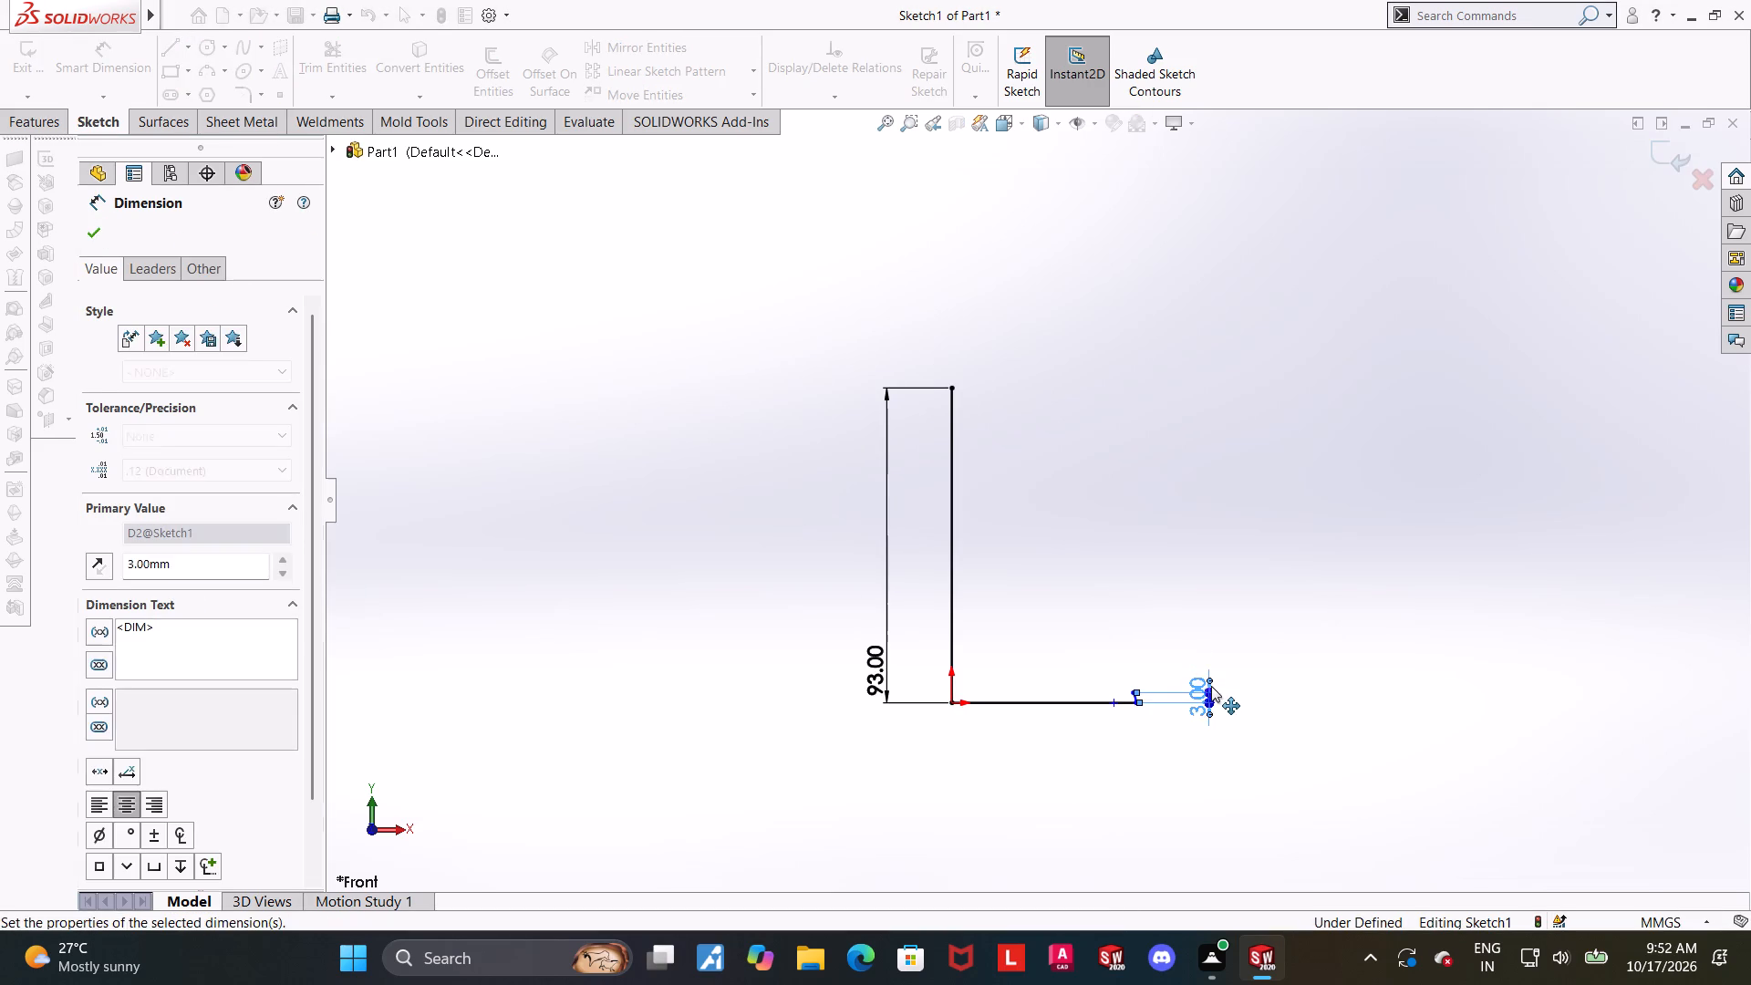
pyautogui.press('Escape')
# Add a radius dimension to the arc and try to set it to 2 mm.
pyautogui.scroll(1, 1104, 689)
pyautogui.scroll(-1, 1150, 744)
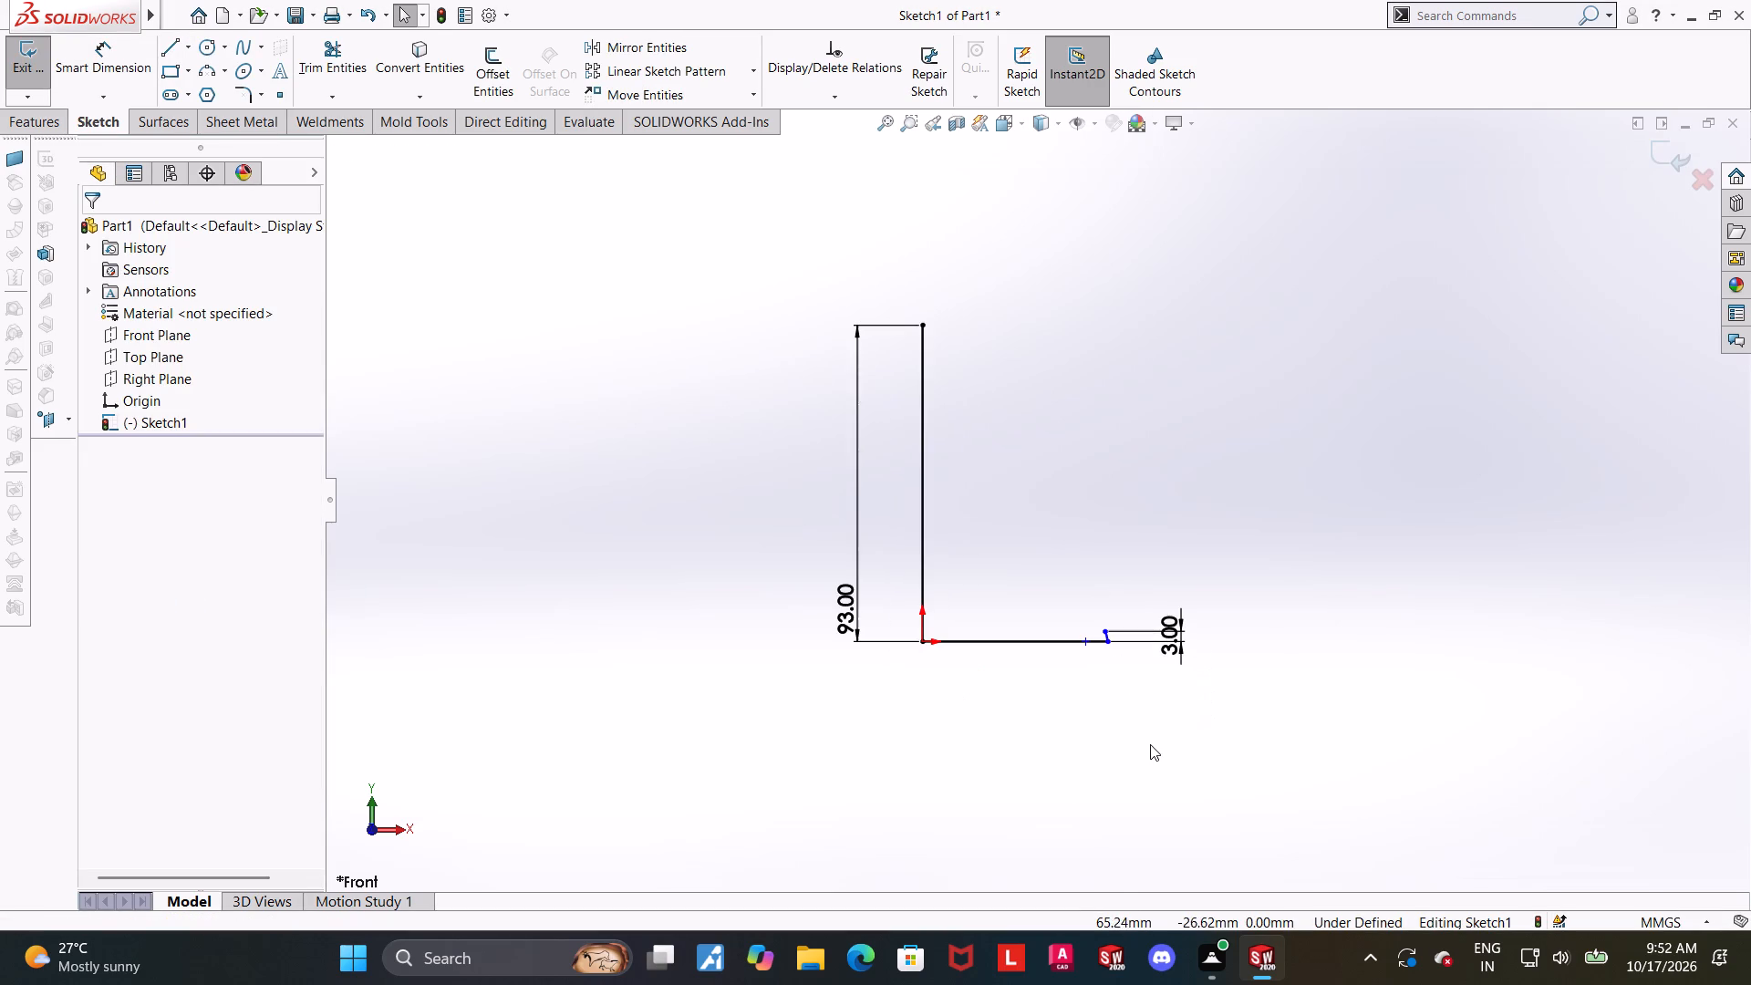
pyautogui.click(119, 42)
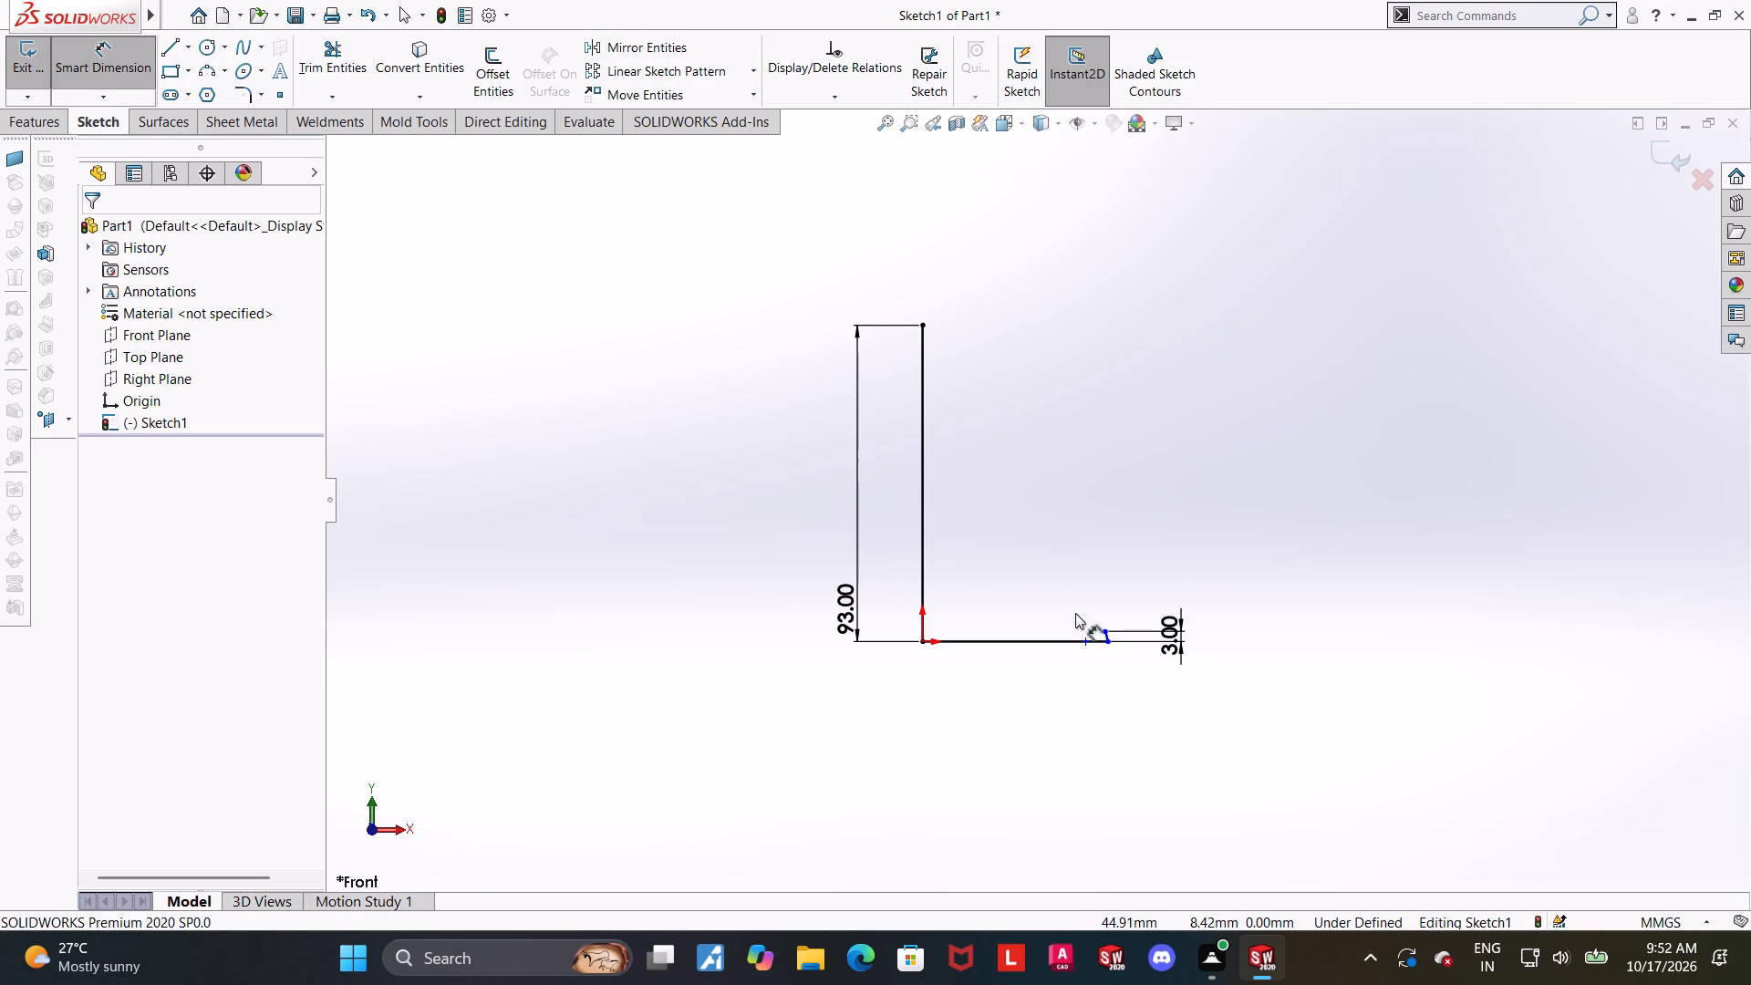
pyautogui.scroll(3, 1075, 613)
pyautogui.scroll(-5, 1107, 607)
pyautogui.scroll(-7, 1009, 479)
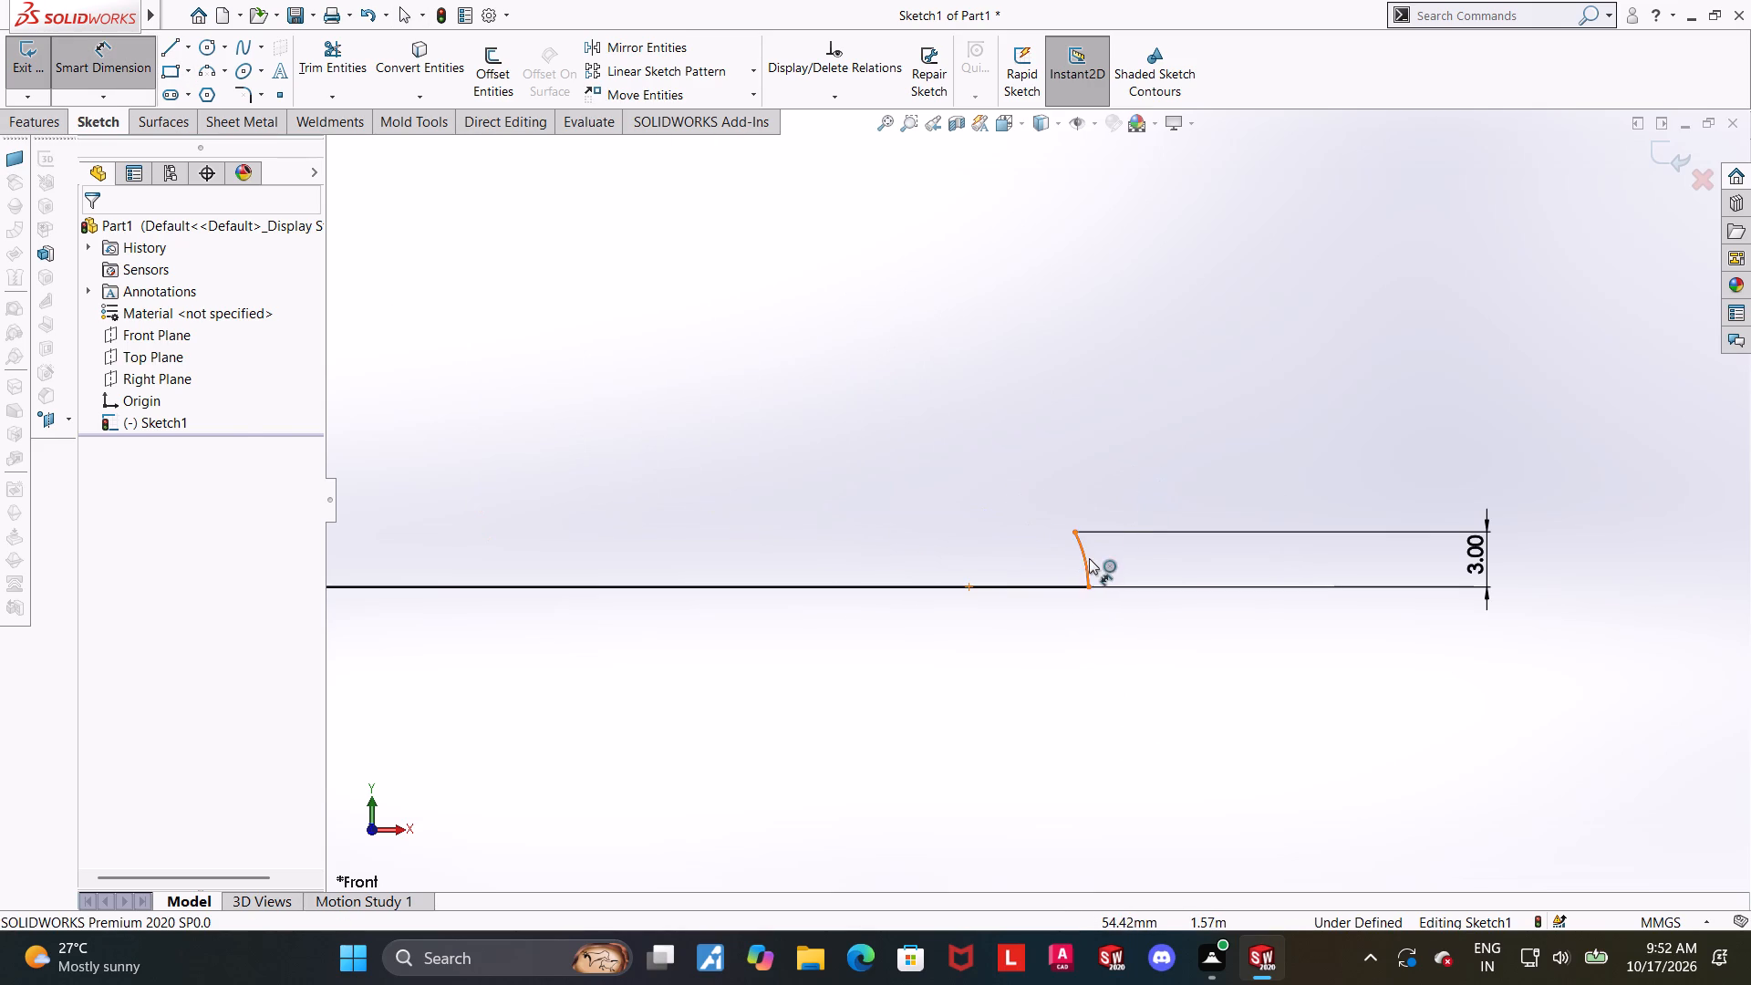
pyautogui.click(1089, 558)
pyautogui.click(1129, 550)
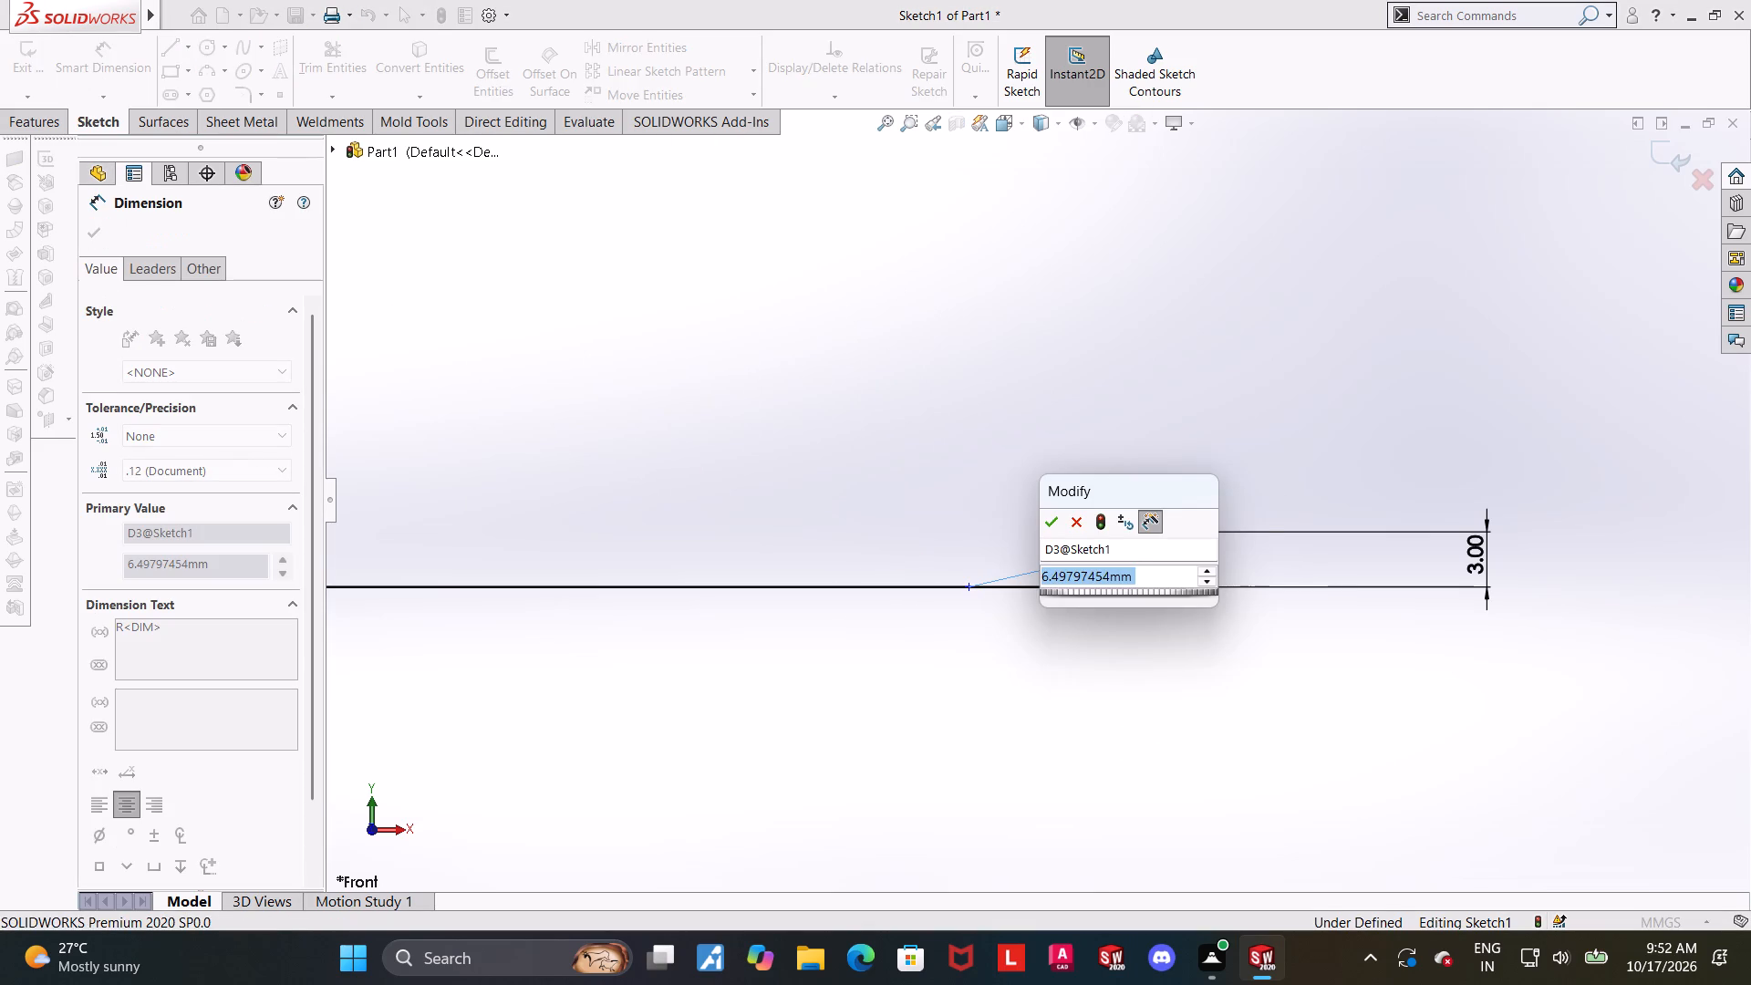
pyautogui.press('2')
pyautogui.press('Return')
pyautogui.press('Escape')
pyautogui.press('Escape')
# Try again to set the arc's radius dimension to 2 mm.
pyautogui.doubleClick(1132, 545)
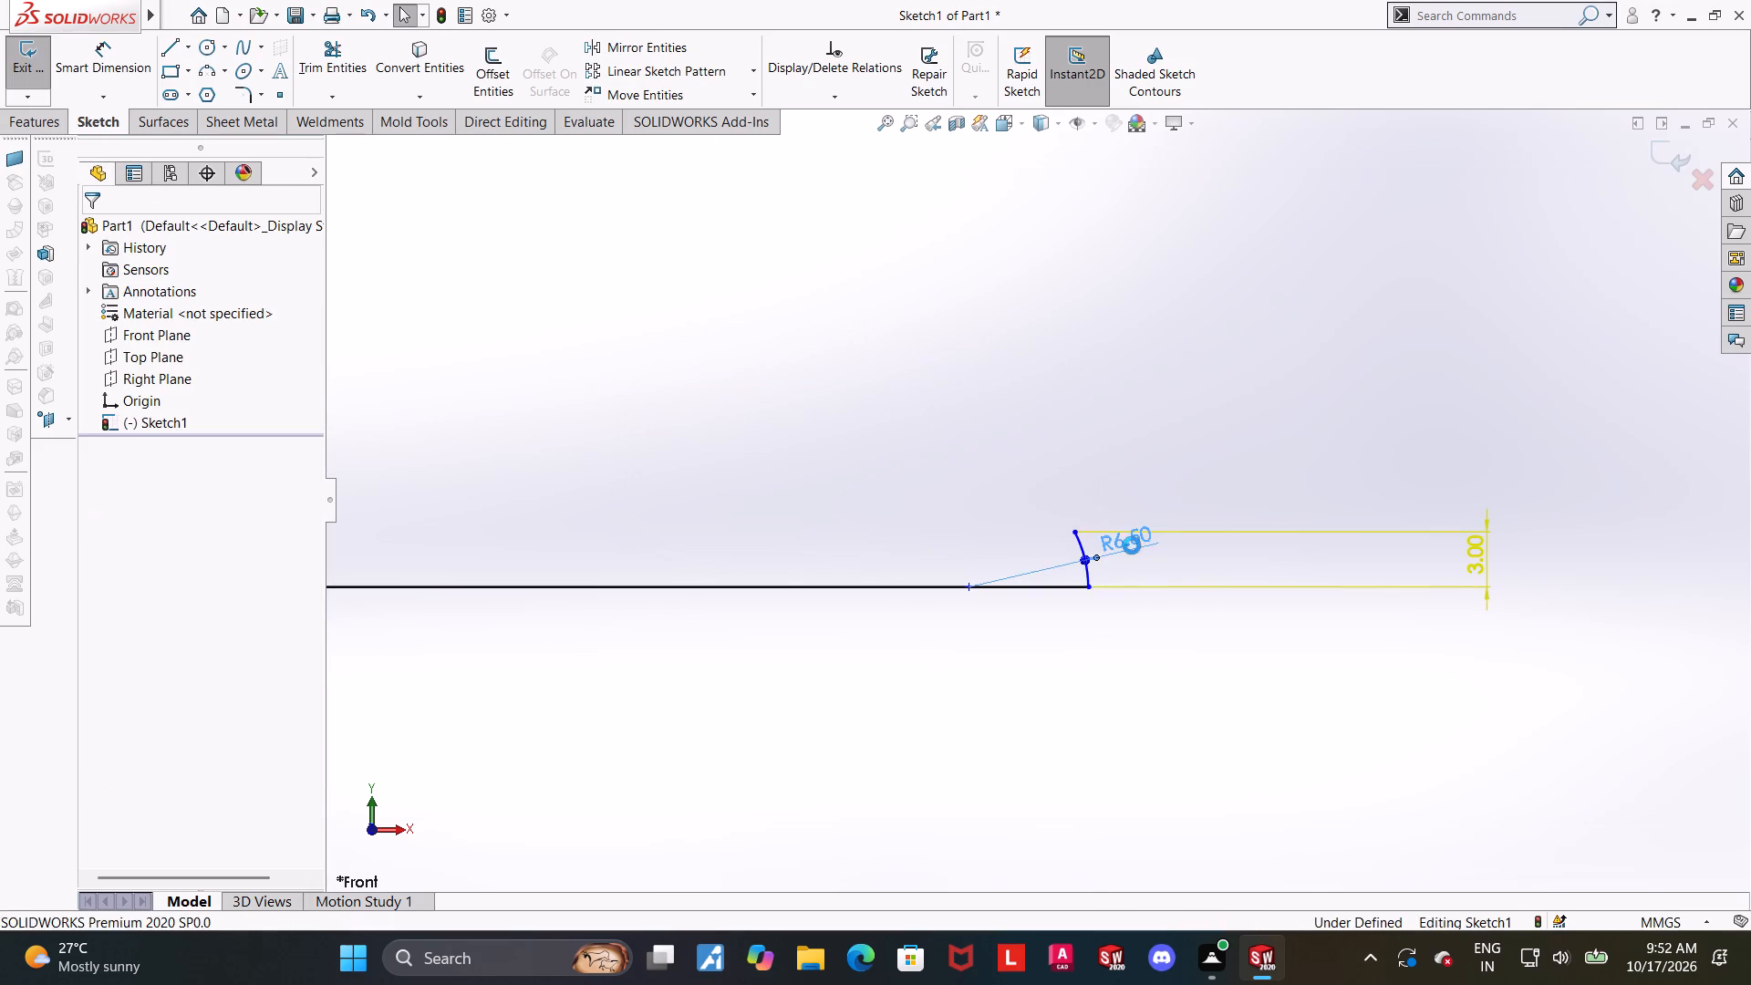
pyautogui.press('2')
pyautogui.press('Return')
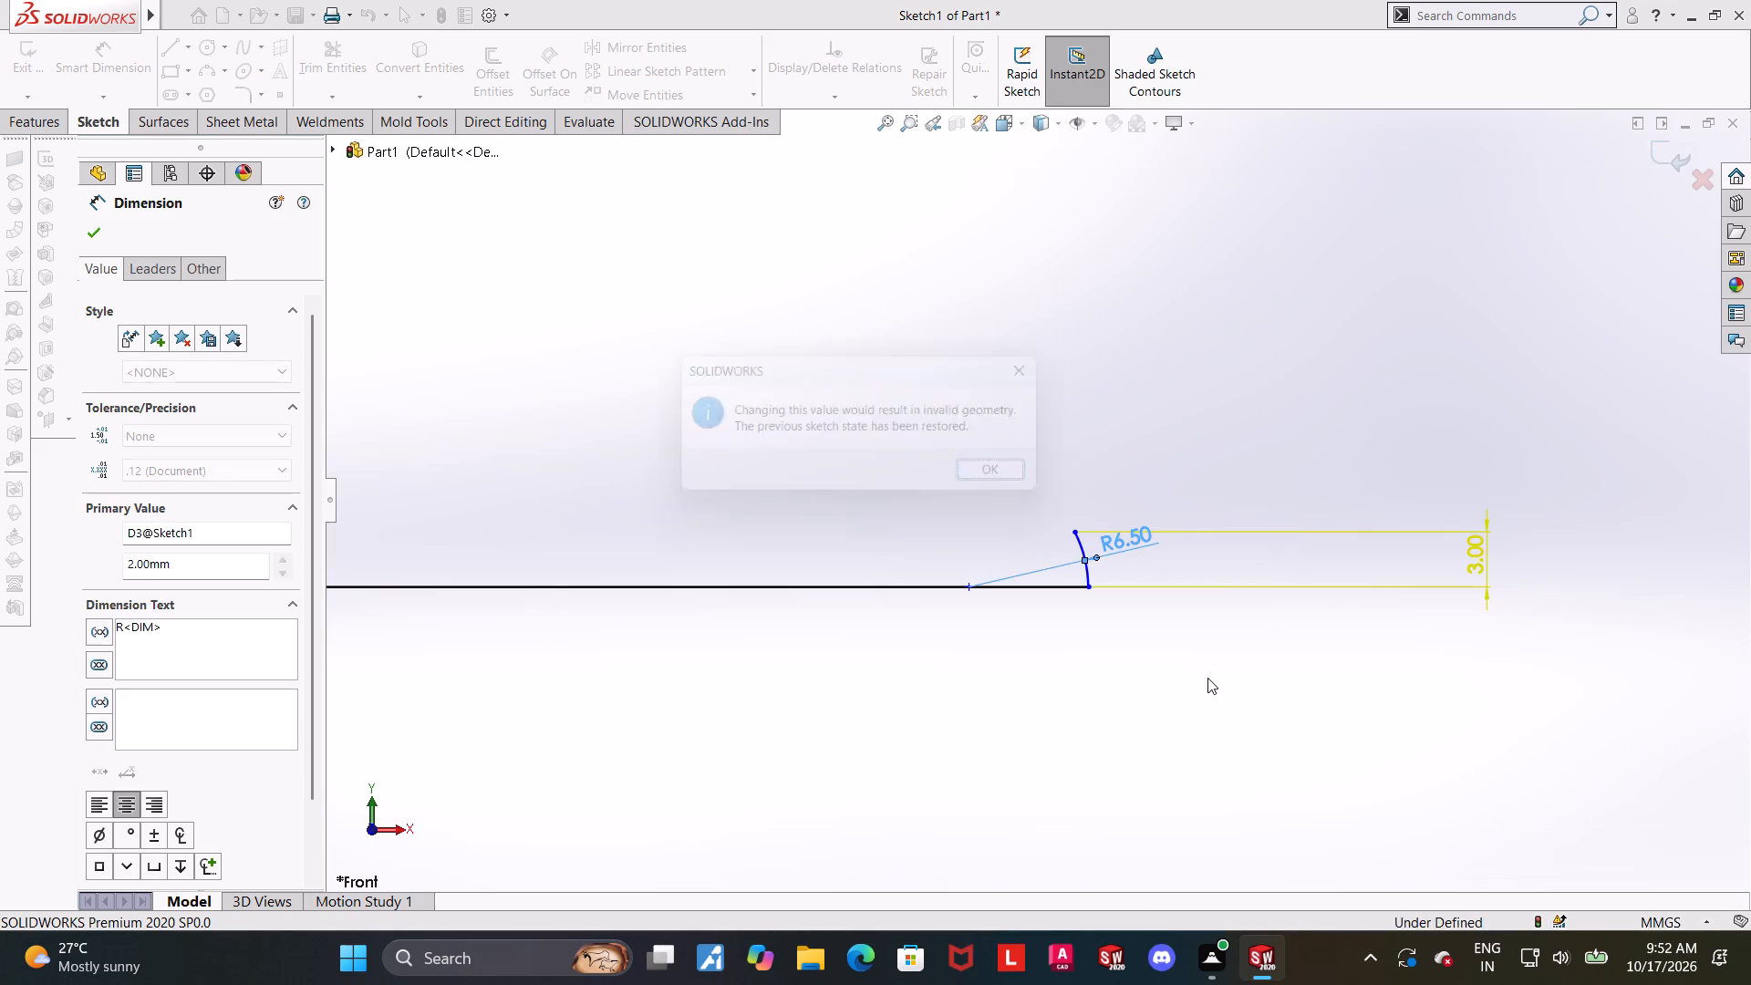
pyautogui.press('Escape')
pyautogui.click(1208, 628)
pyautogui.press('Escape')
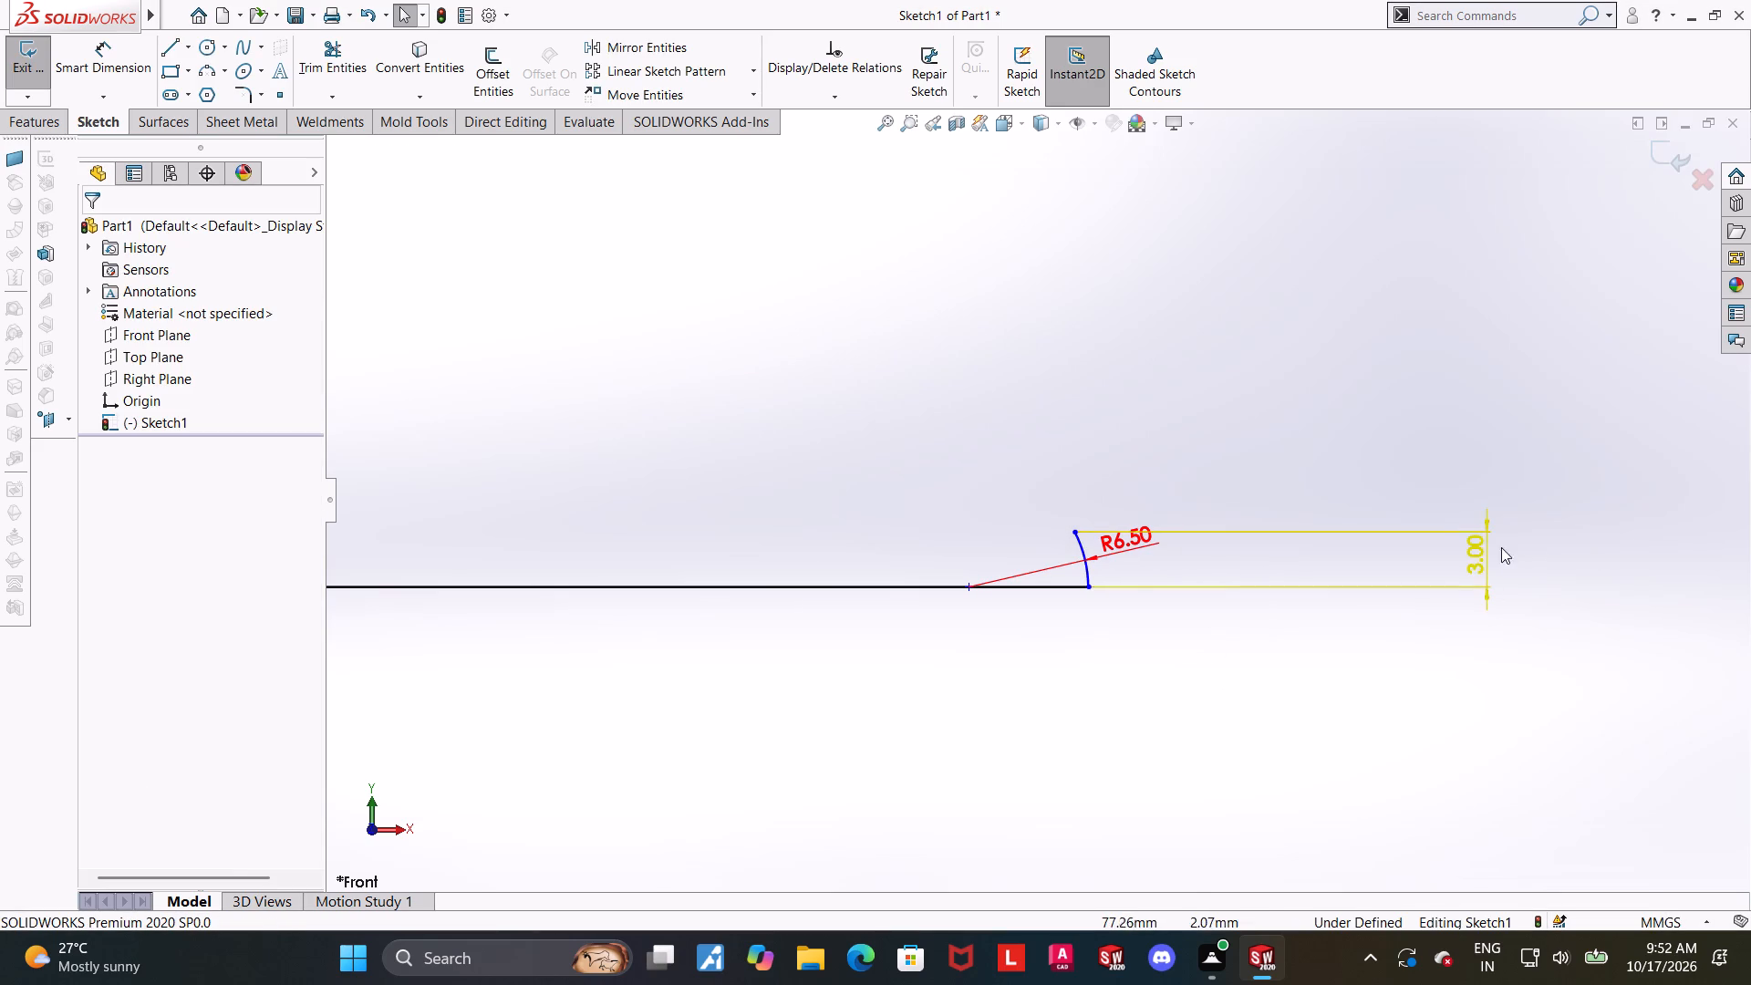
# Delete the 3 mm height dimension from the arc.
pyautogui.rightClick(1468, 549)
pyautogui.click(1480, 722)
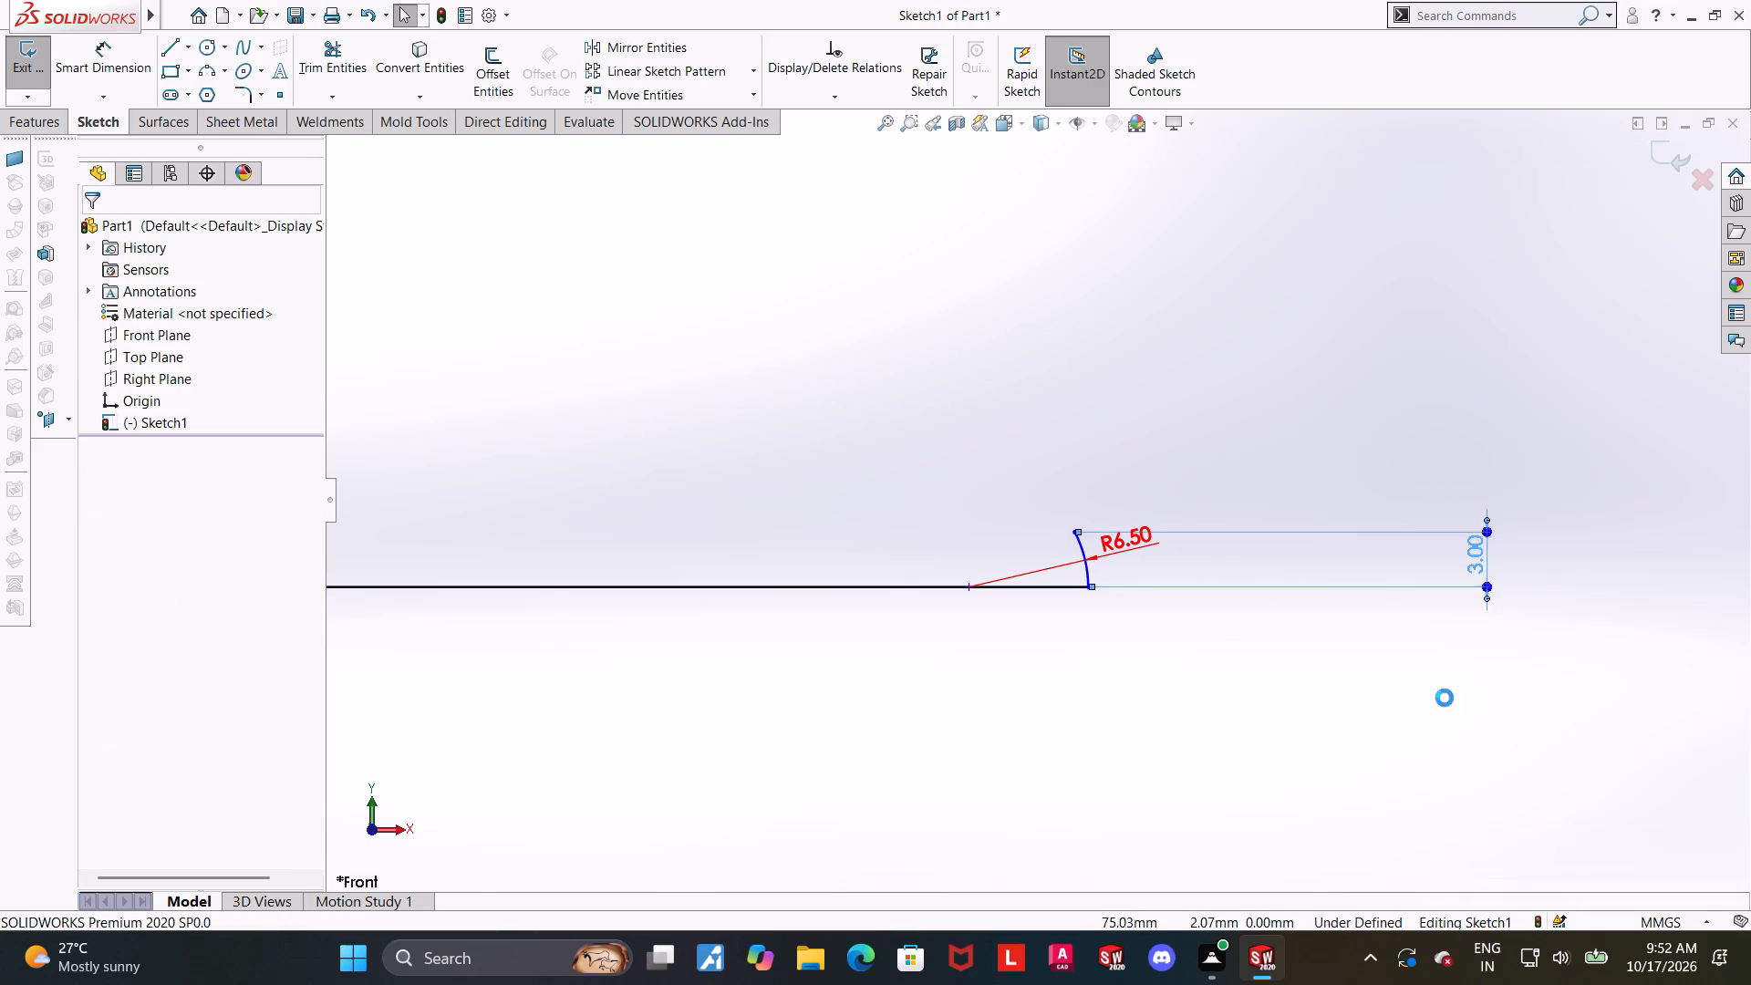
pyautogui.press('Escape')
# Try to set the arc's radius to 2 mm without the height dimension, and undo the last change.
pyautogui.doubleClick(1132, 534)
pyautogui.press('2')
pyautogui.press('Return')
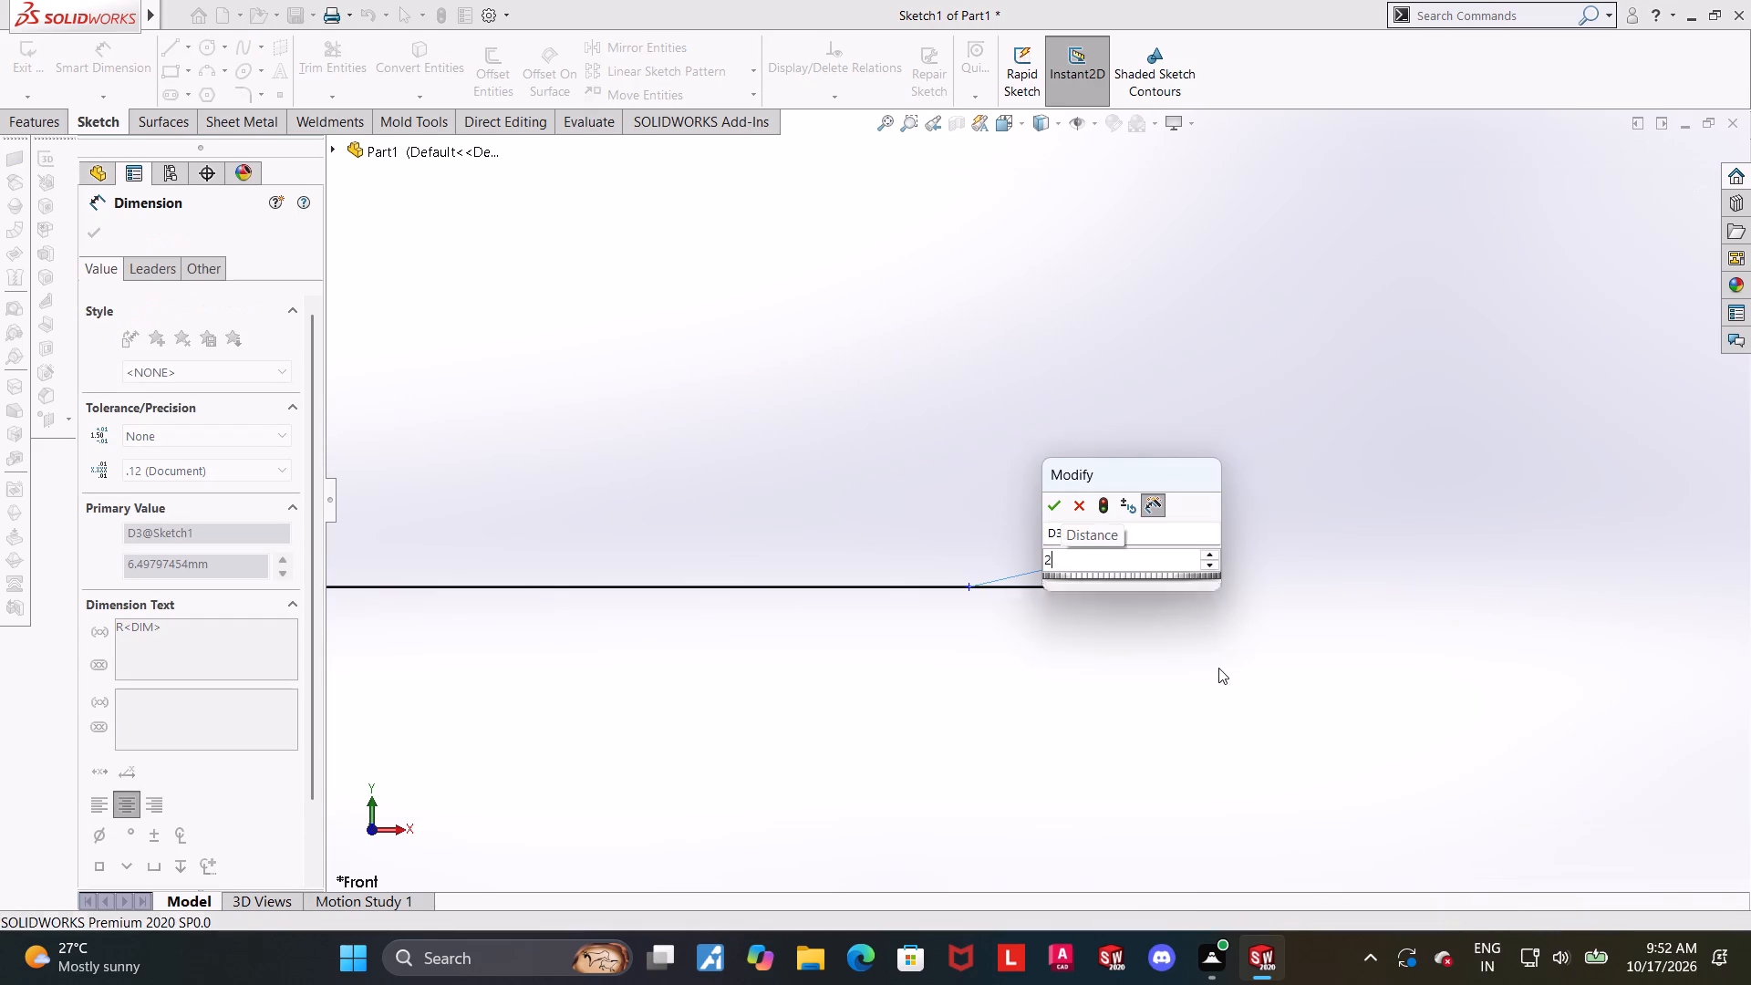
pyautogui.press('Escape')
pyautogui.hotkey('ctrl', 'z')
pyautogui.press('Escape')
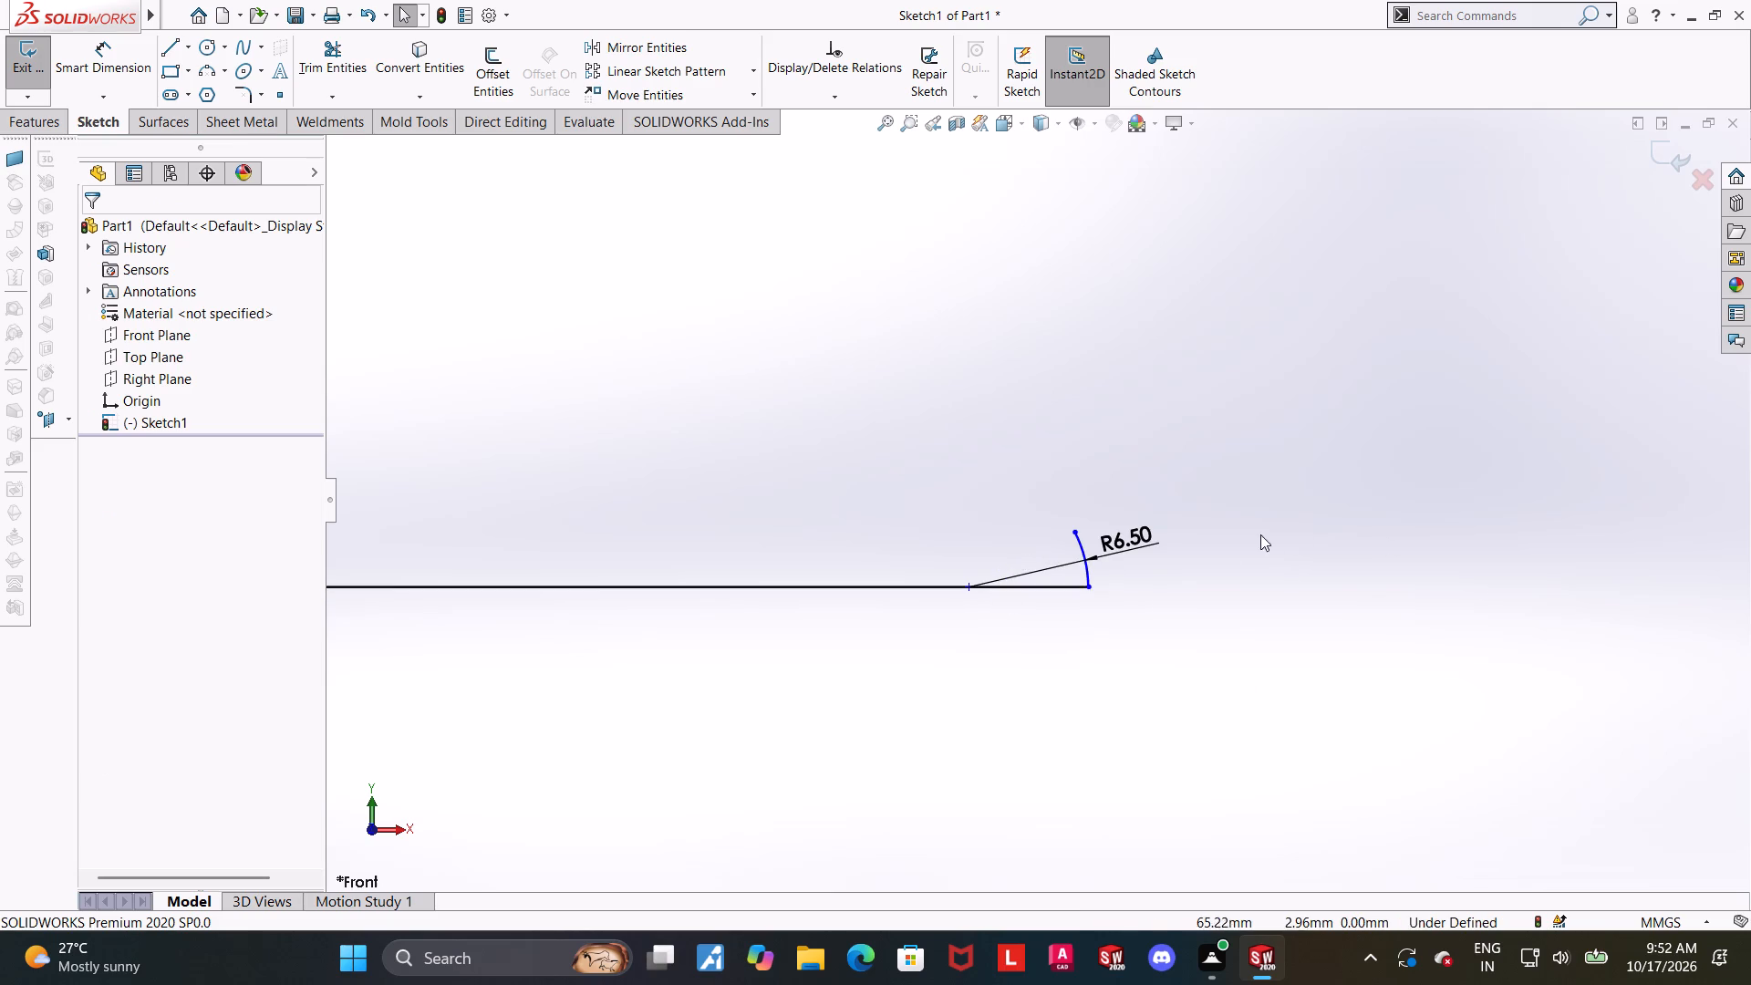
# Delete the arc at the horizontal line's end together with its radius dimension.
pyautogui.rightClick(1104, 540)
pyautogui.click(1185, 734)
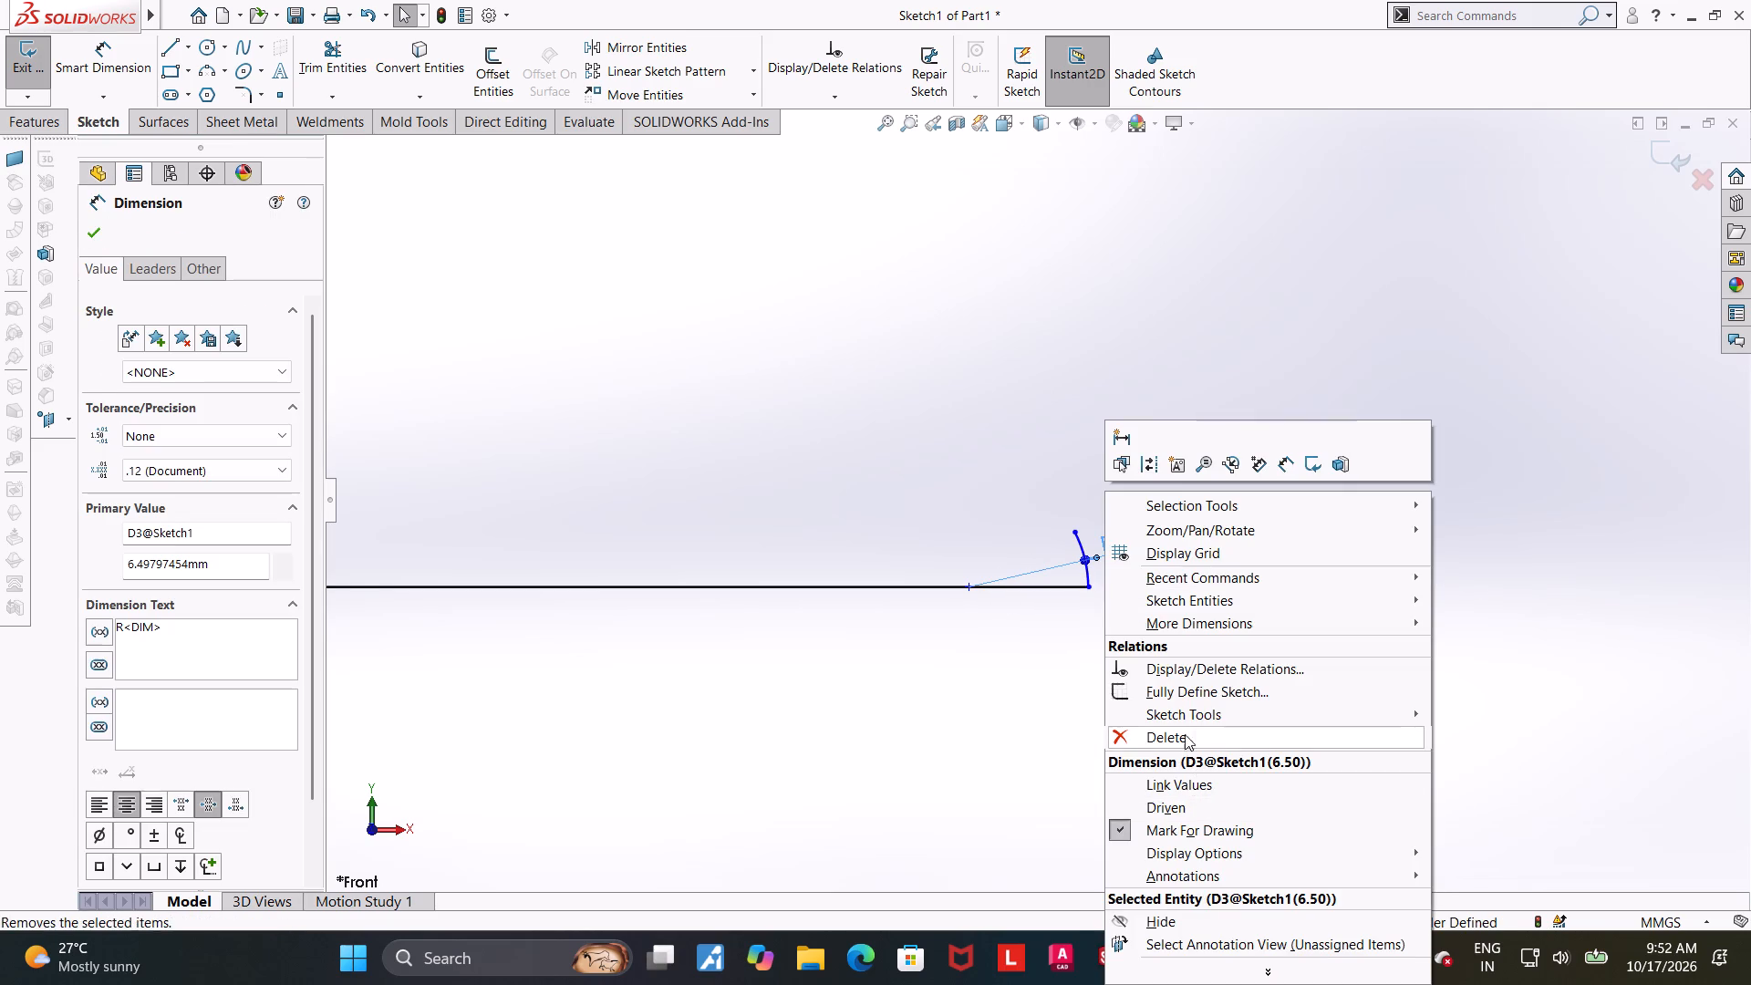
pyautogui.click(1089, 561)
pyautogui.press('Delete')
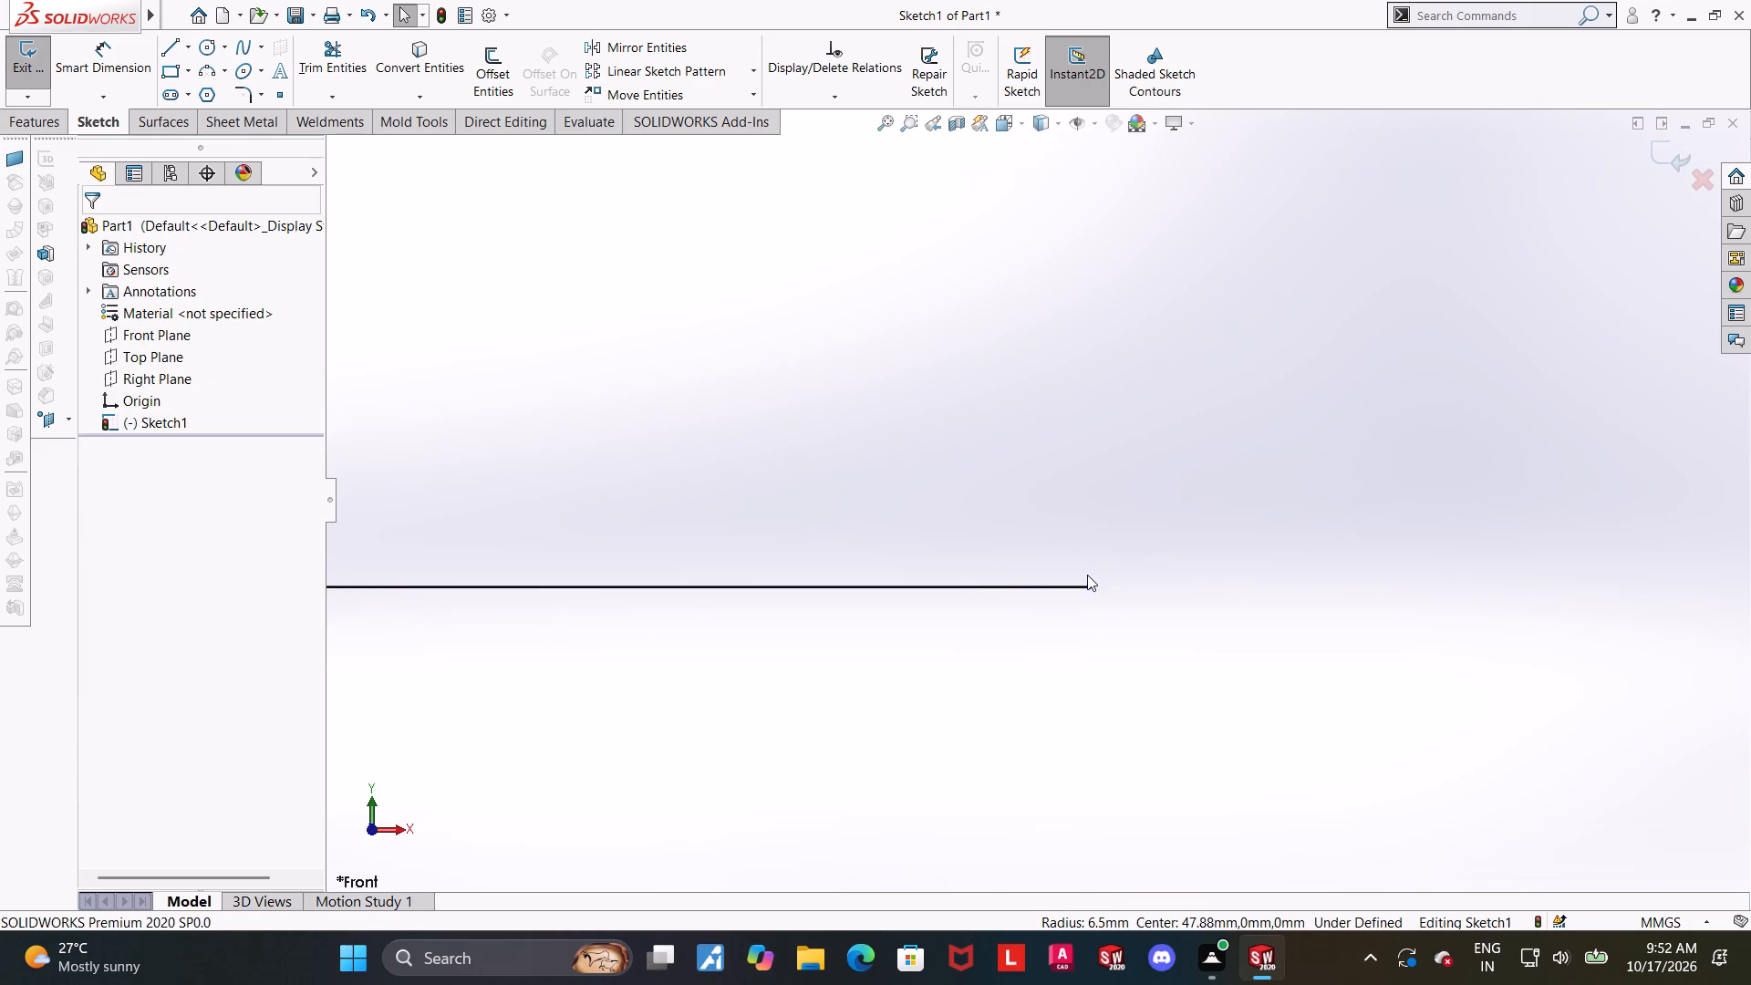
# Sketch a vertical line about 6.4 mm long upward from the free end of the horizontal line.
pyautogui.scroll(-3, 1087, 575)
pyautogui.scroll(-7, 948, 553)
pyautogui.scroll(11, 956, 552)
pyautogui.scroll(7, 803, 491)
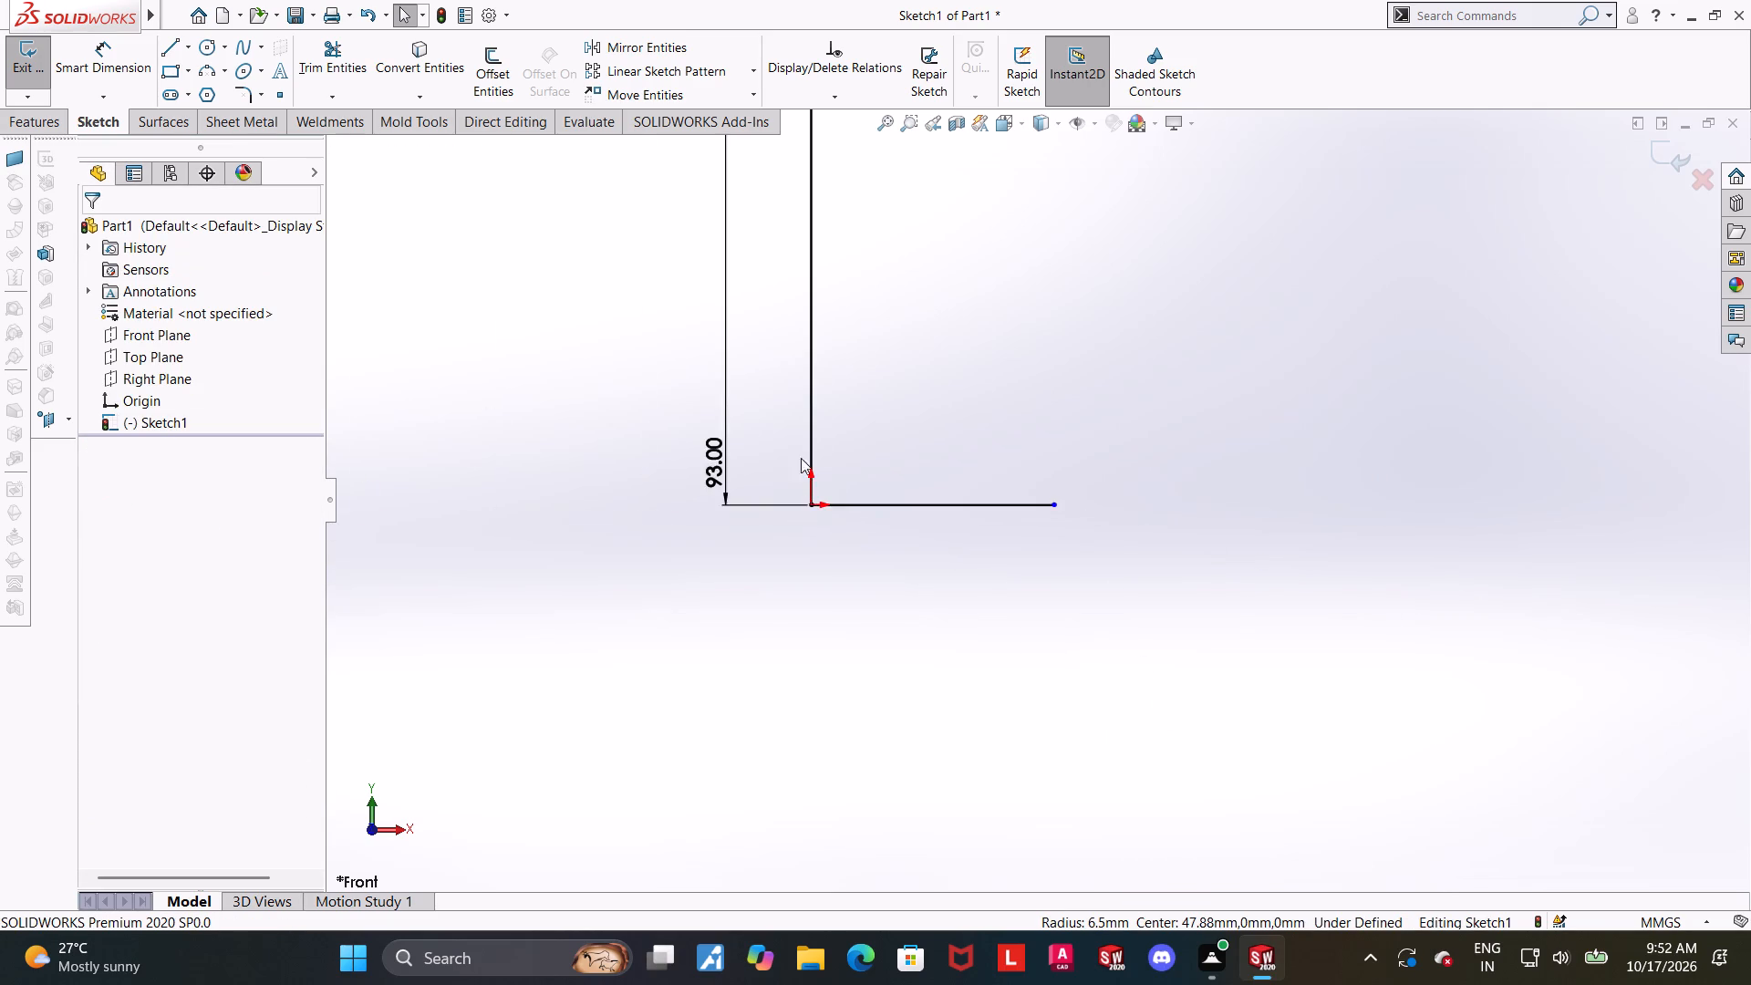
pyautogui.scroll(-3, 1039, 438)
pyautogui.press('Escape')
pyautogui.click(168, 53)
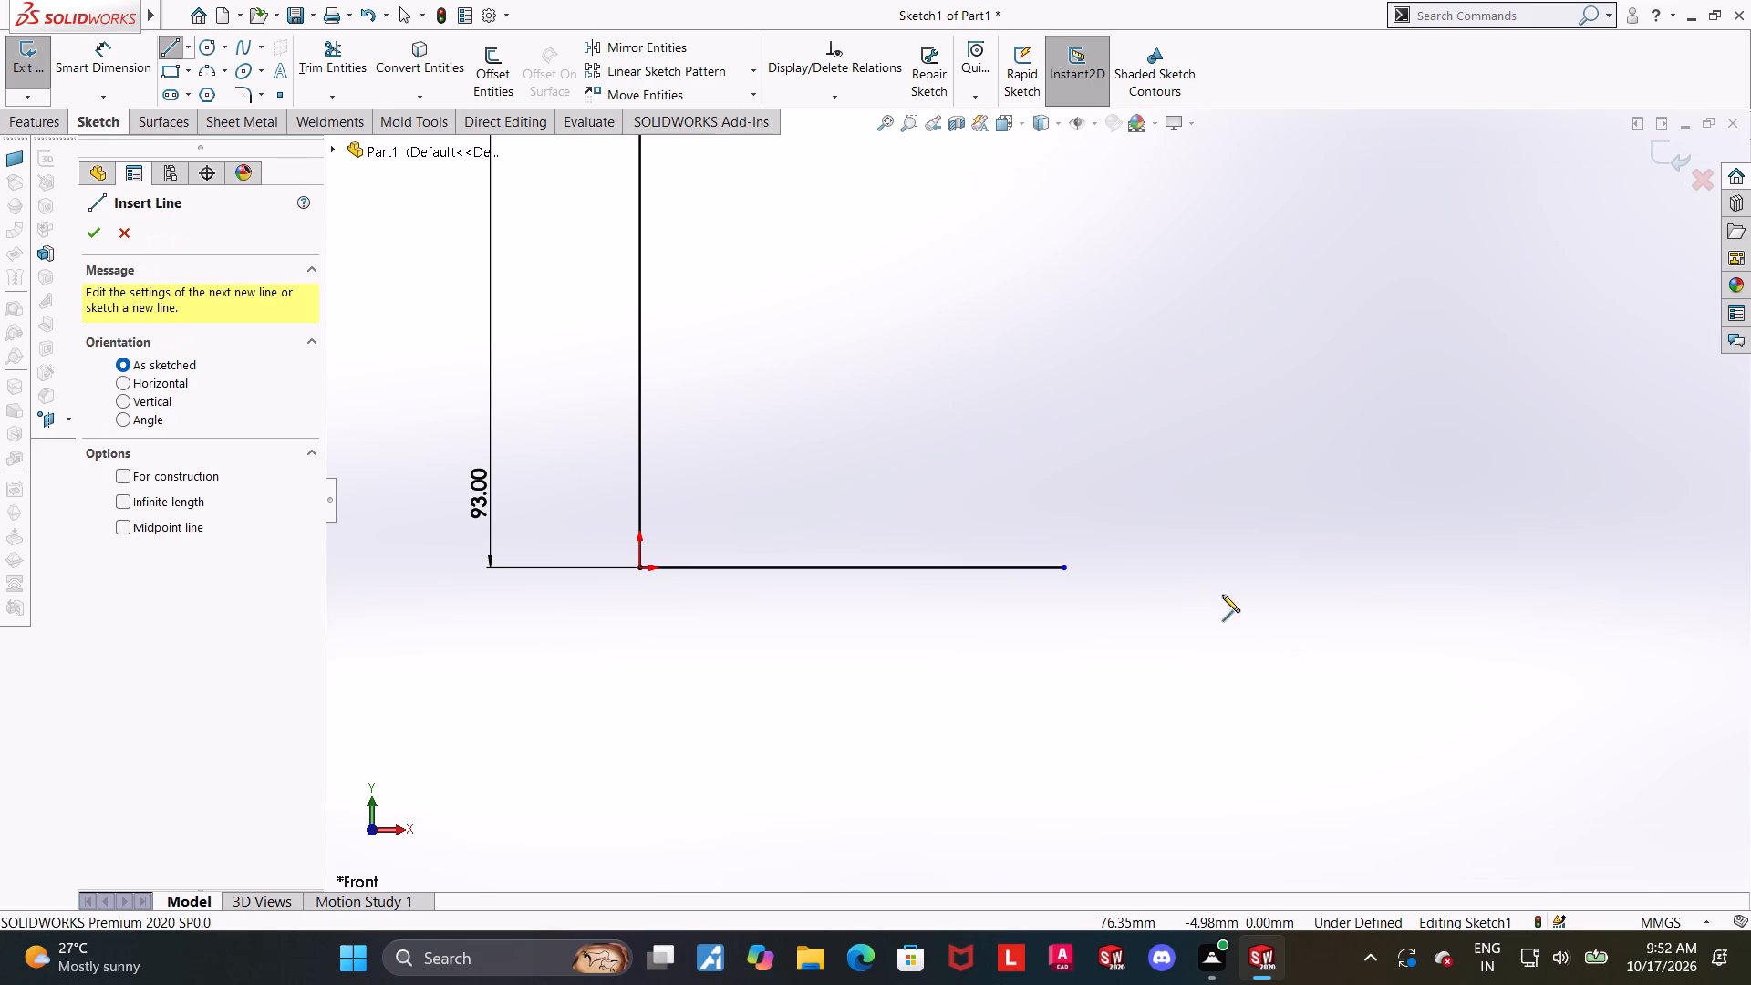
pyautogui.click(1065, 569)
pyautogui.click(1065, 518)
pyautogui.press('Escape')
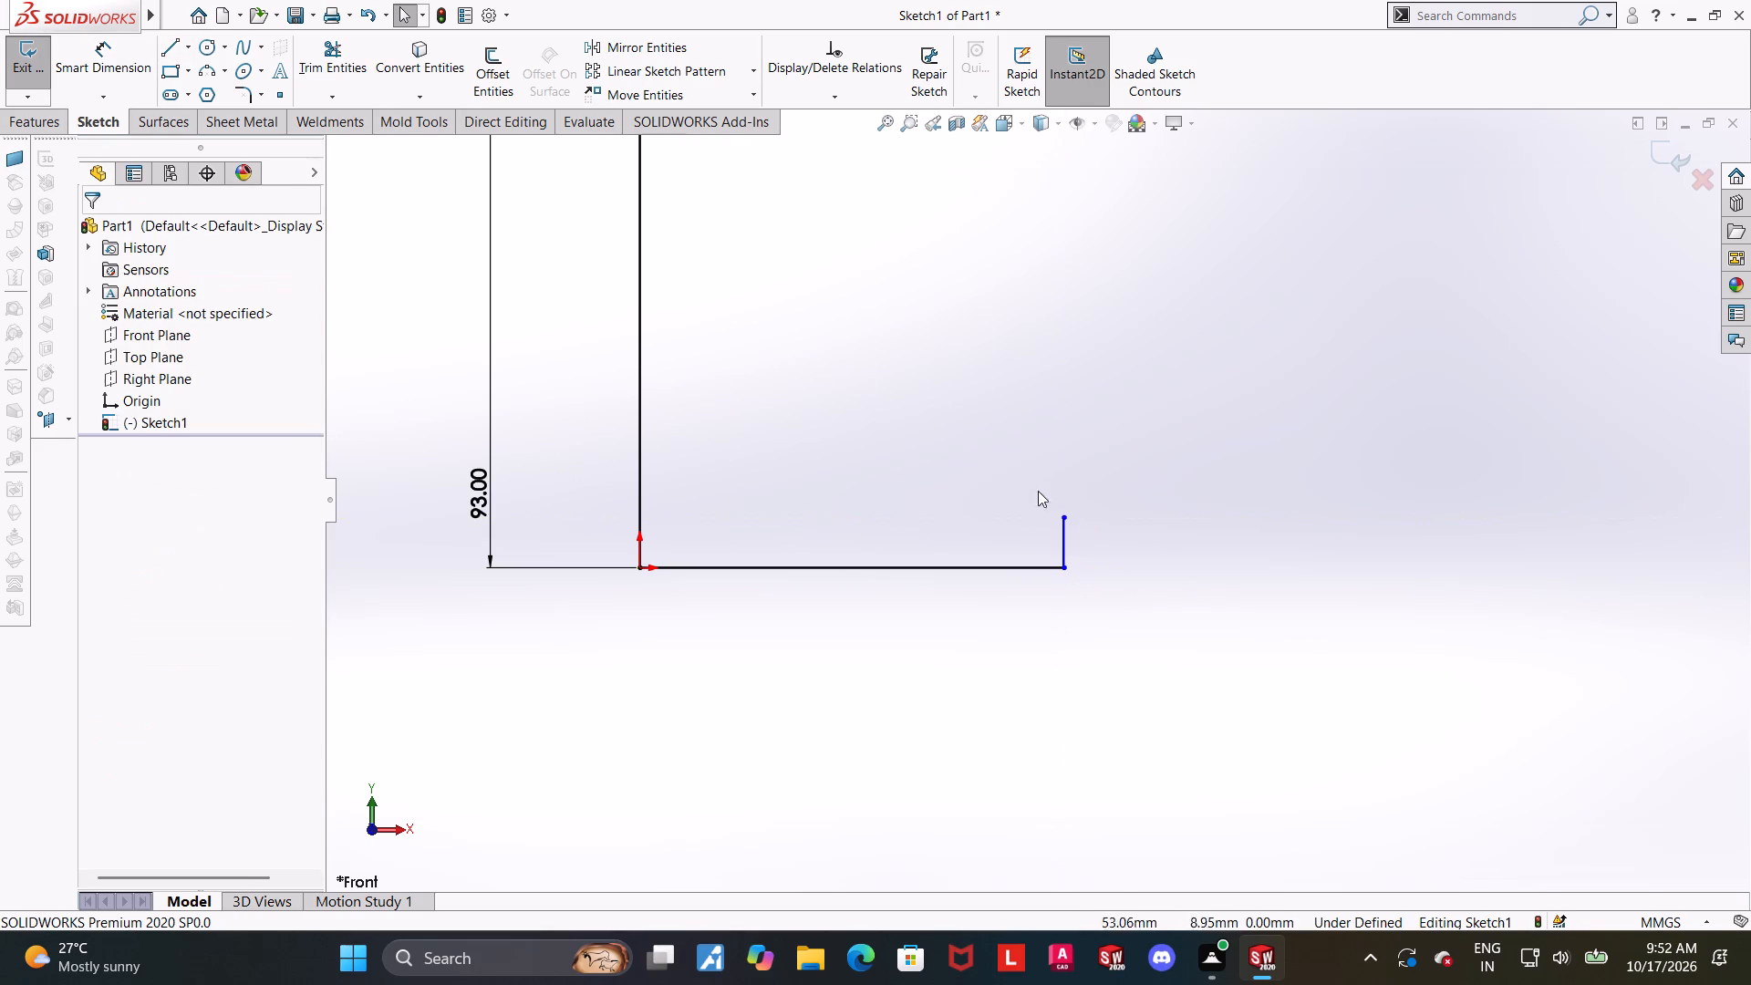
pyautogui.press('Escape')
# Dimension the short vertical line at the horizontal line's end to 3 mm.
pyautogui.click(85, 53)
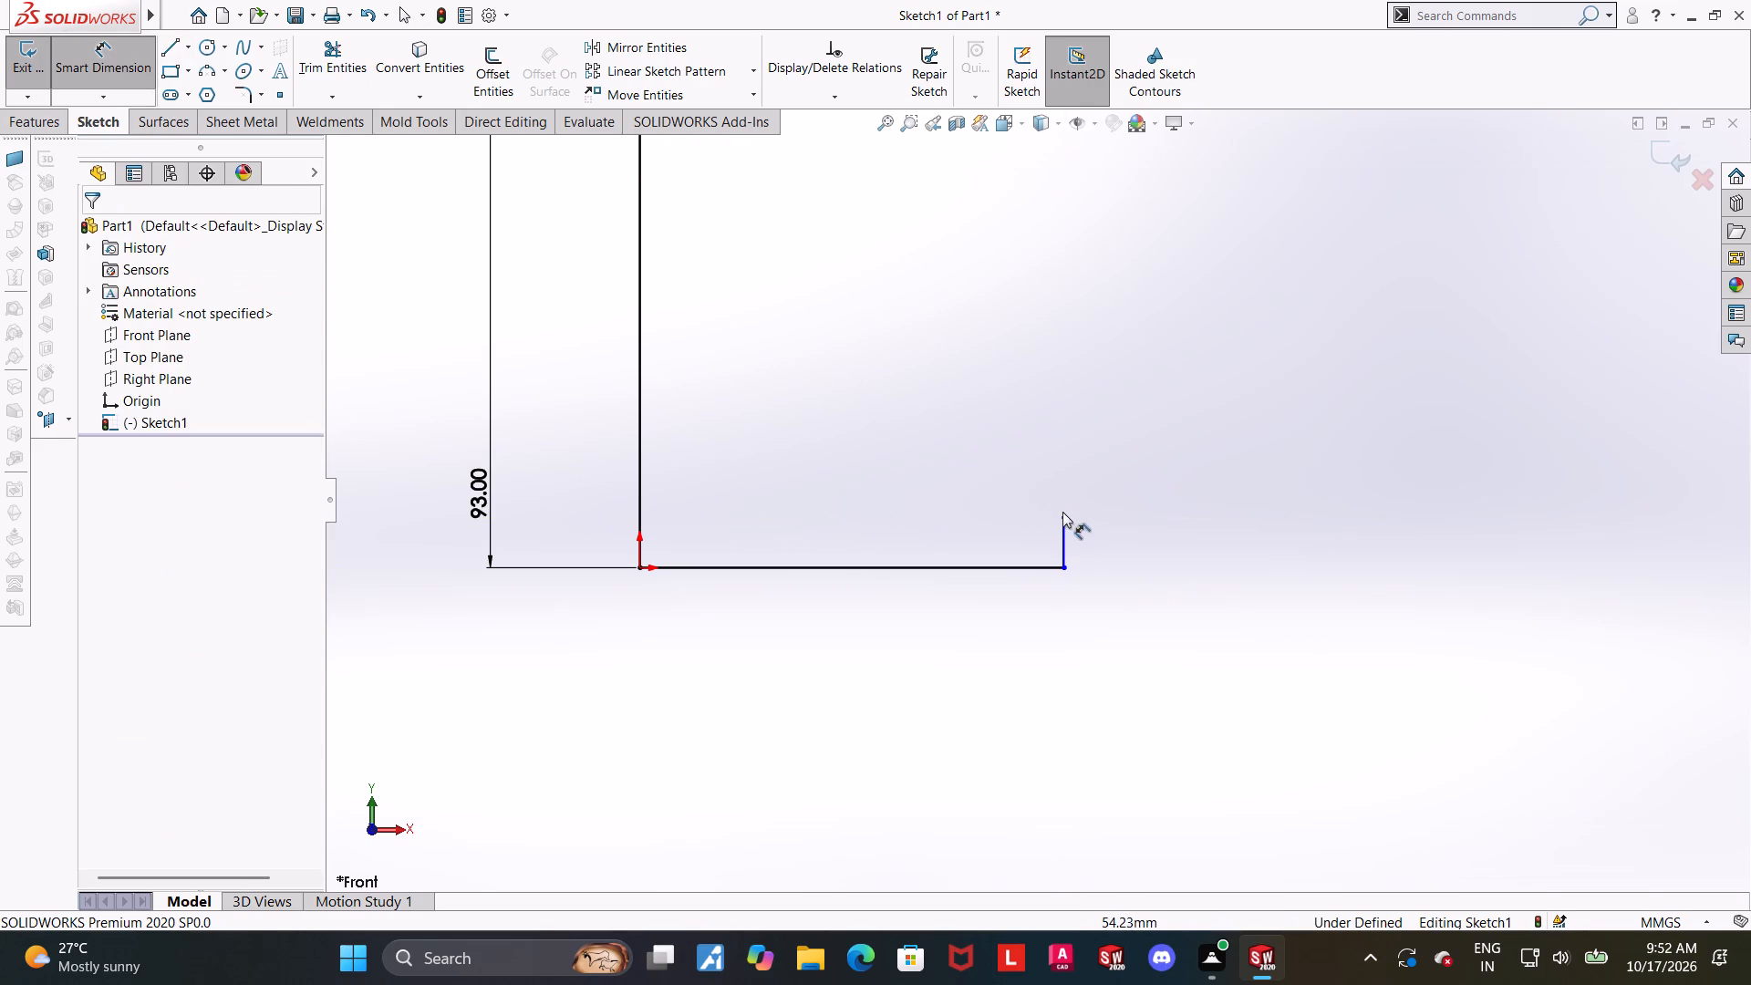
pyautogui.click(1062, 512)
pyautogui.click(1066, 523)
pyautogui.click(1043, 564)
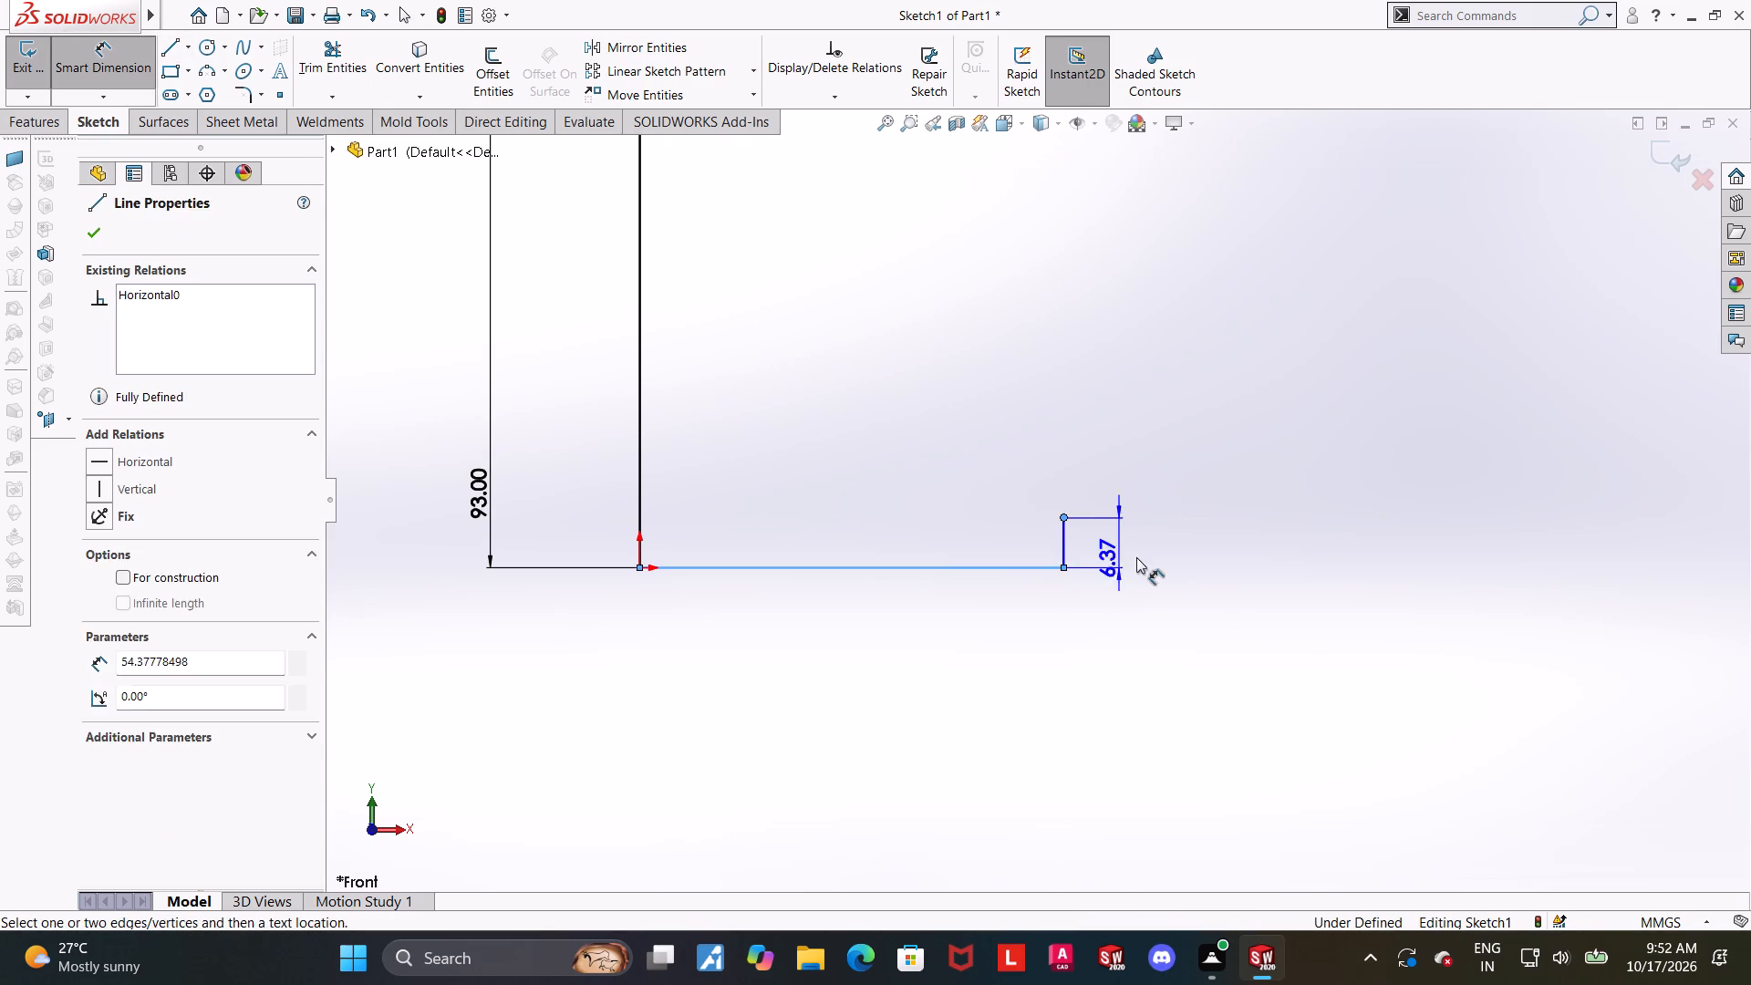
pyautogui.click(1145, 556)
pyautogui.press('3')
pyautogui.press('Return')
pyautogui.press('Escape')
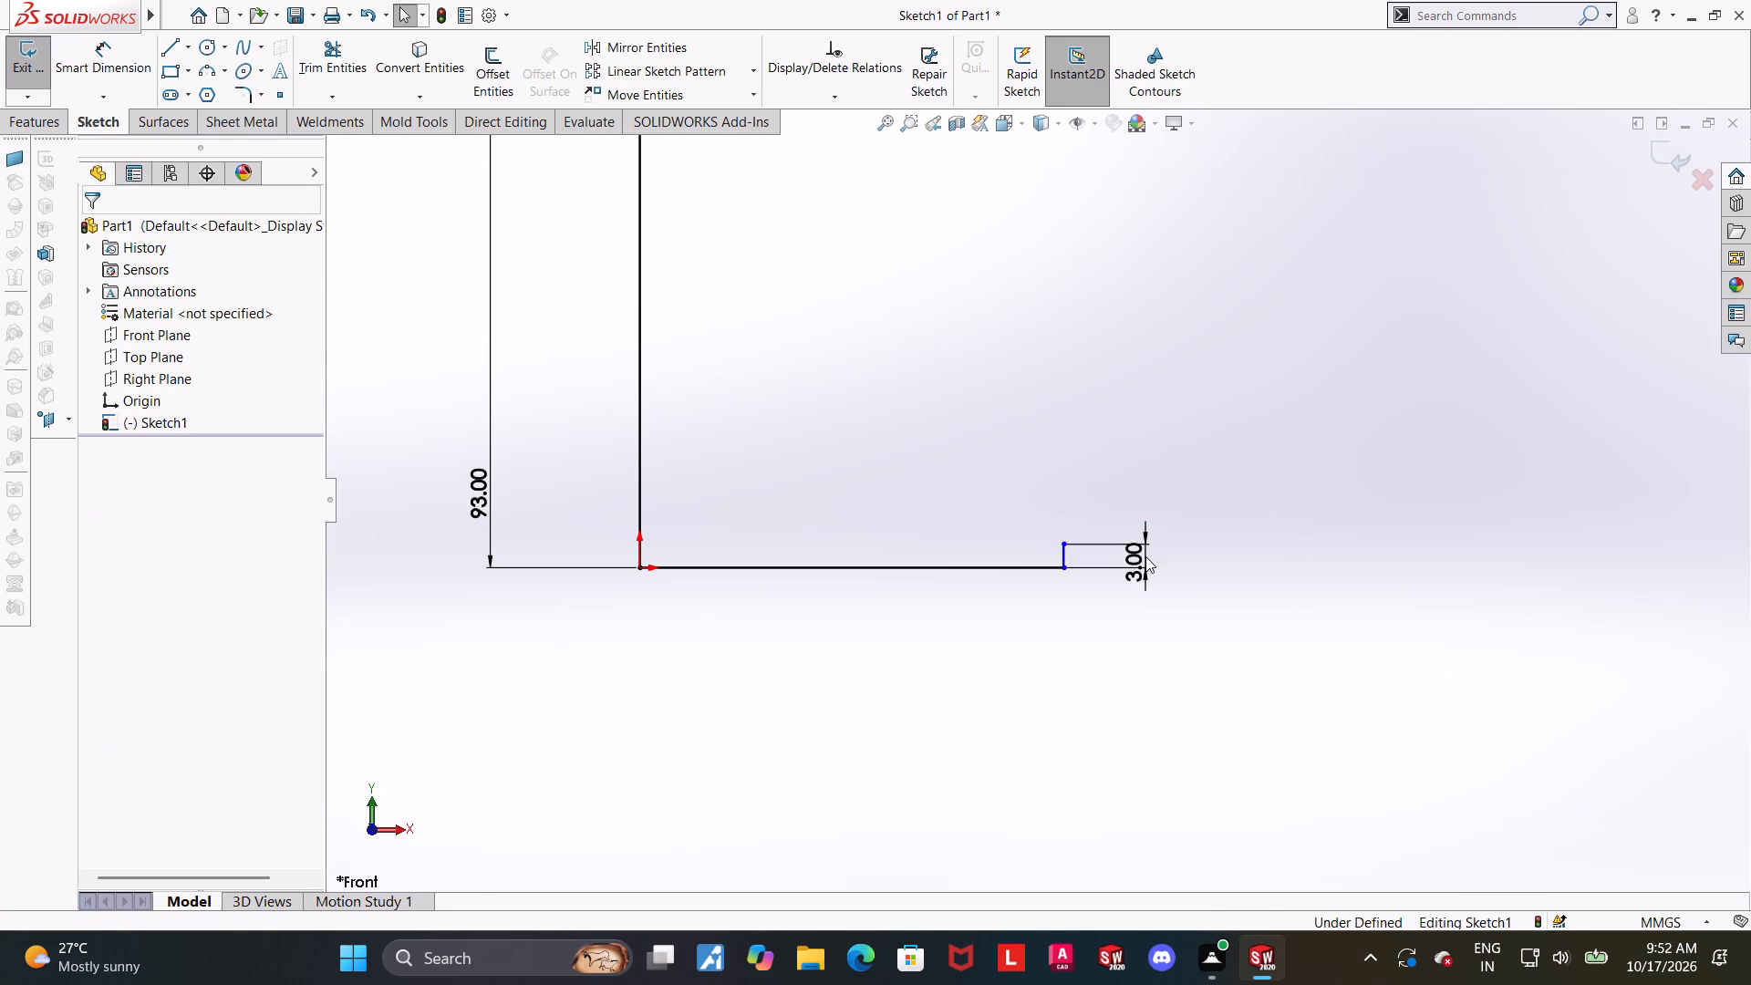
# Dimension the bottom horizontal line's length from the origin as 55/2 mm.
pyautogui.click(121, 67)
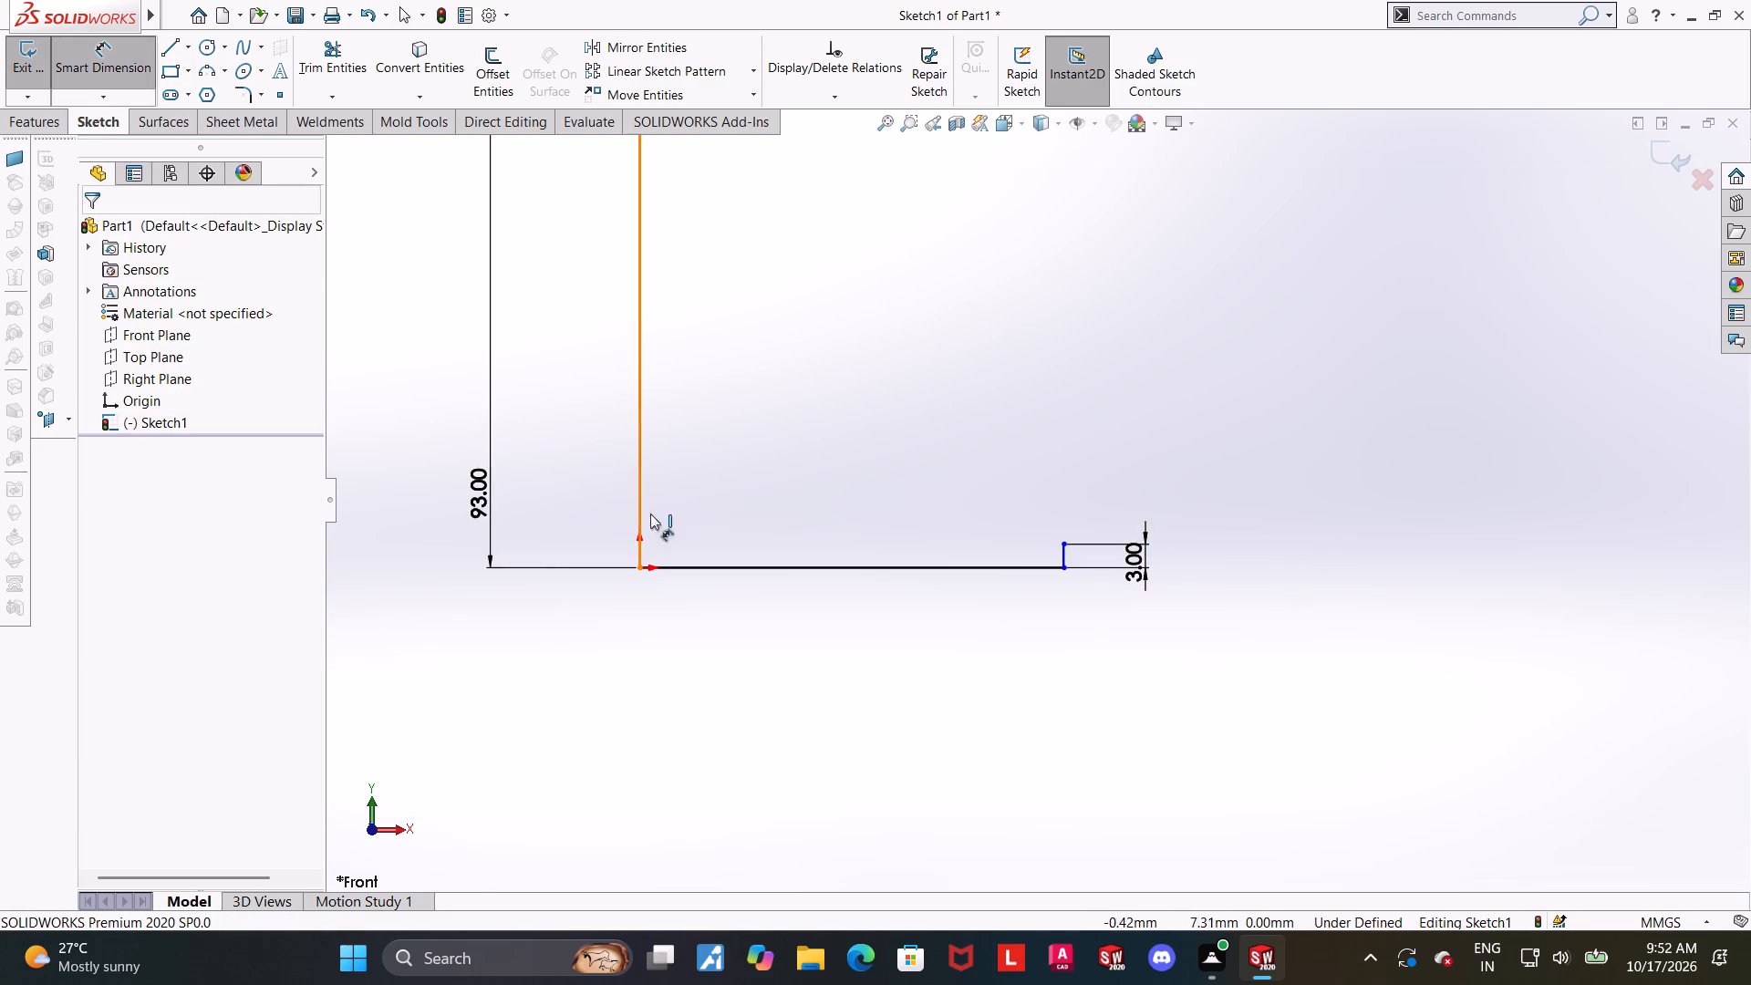
pyautogui.scroll(1, 708, 505)
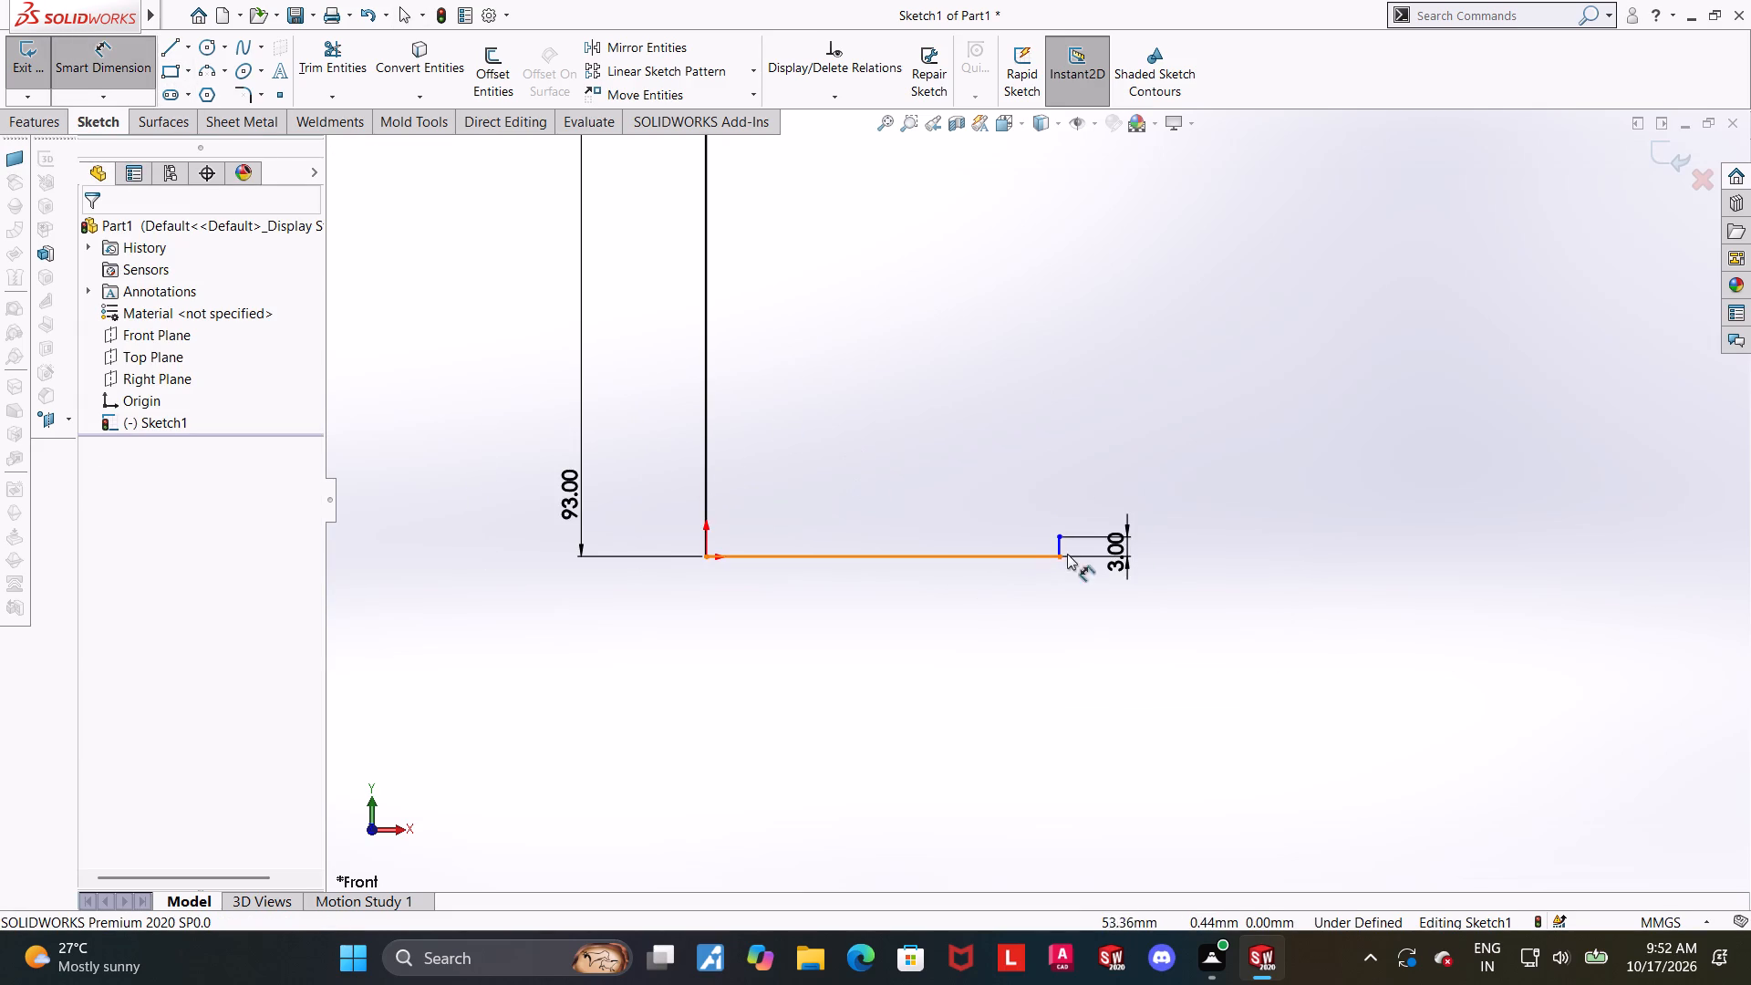
pyautogui.click(1061, 559)
pyautogui.click(706, 557)
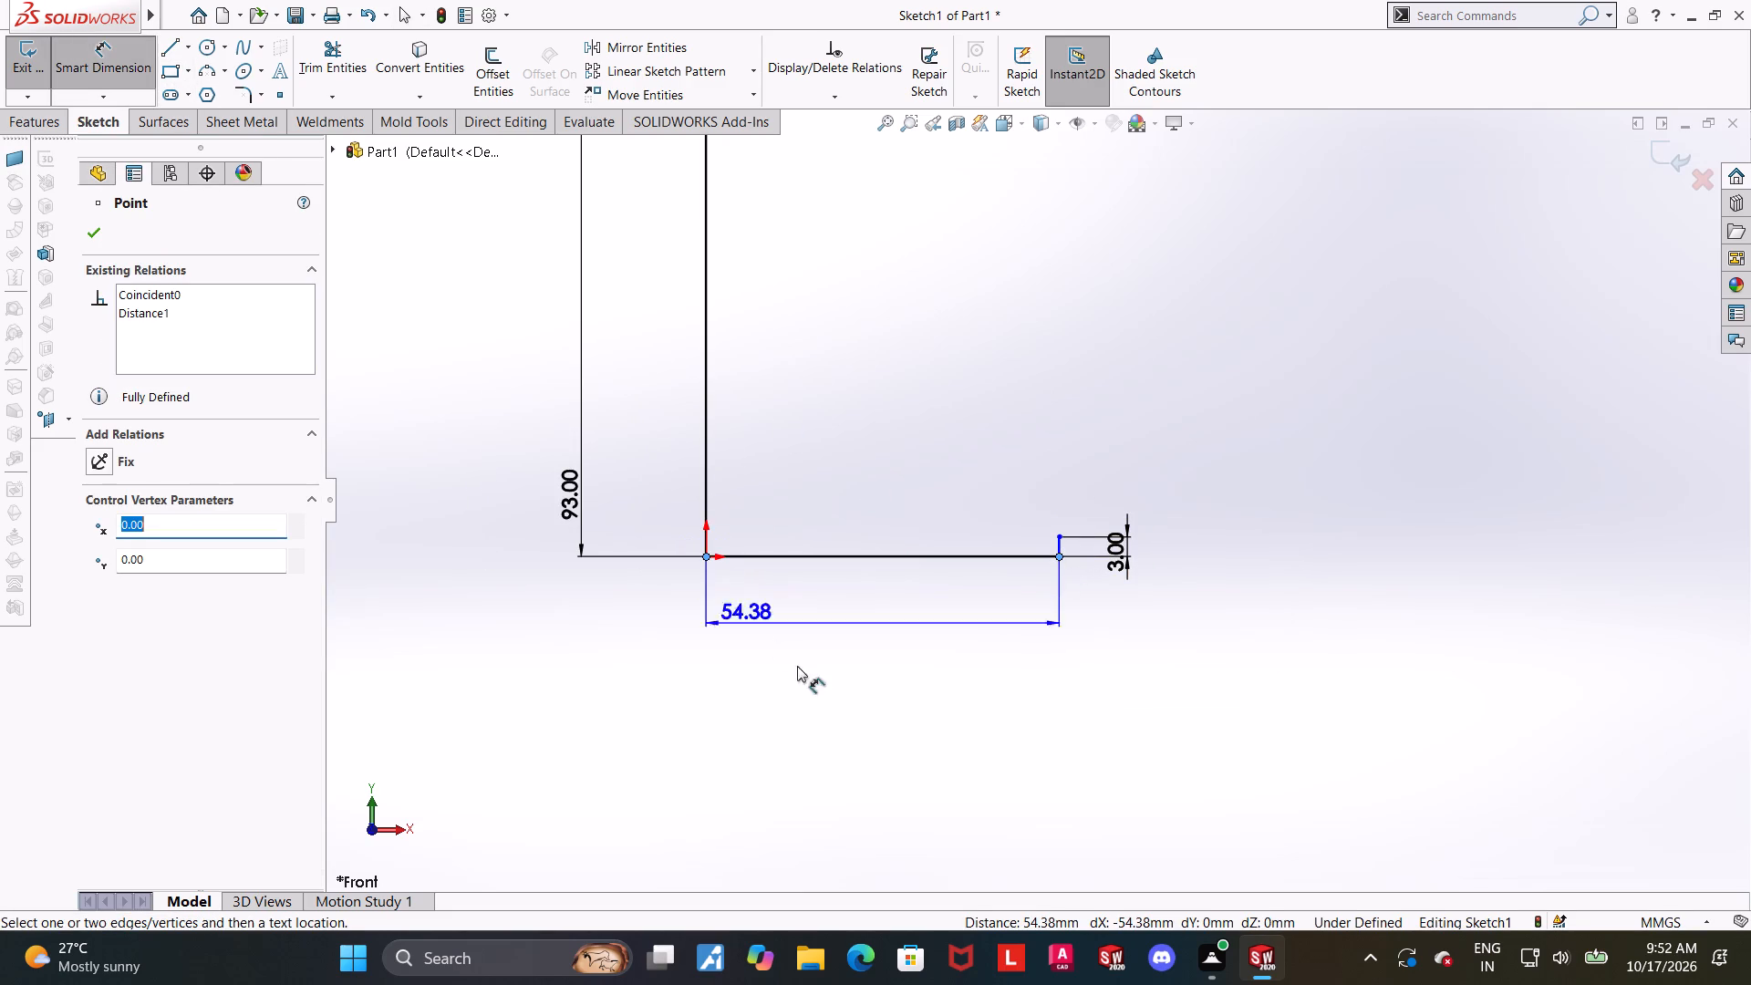
pyautogui.click(815, 700)
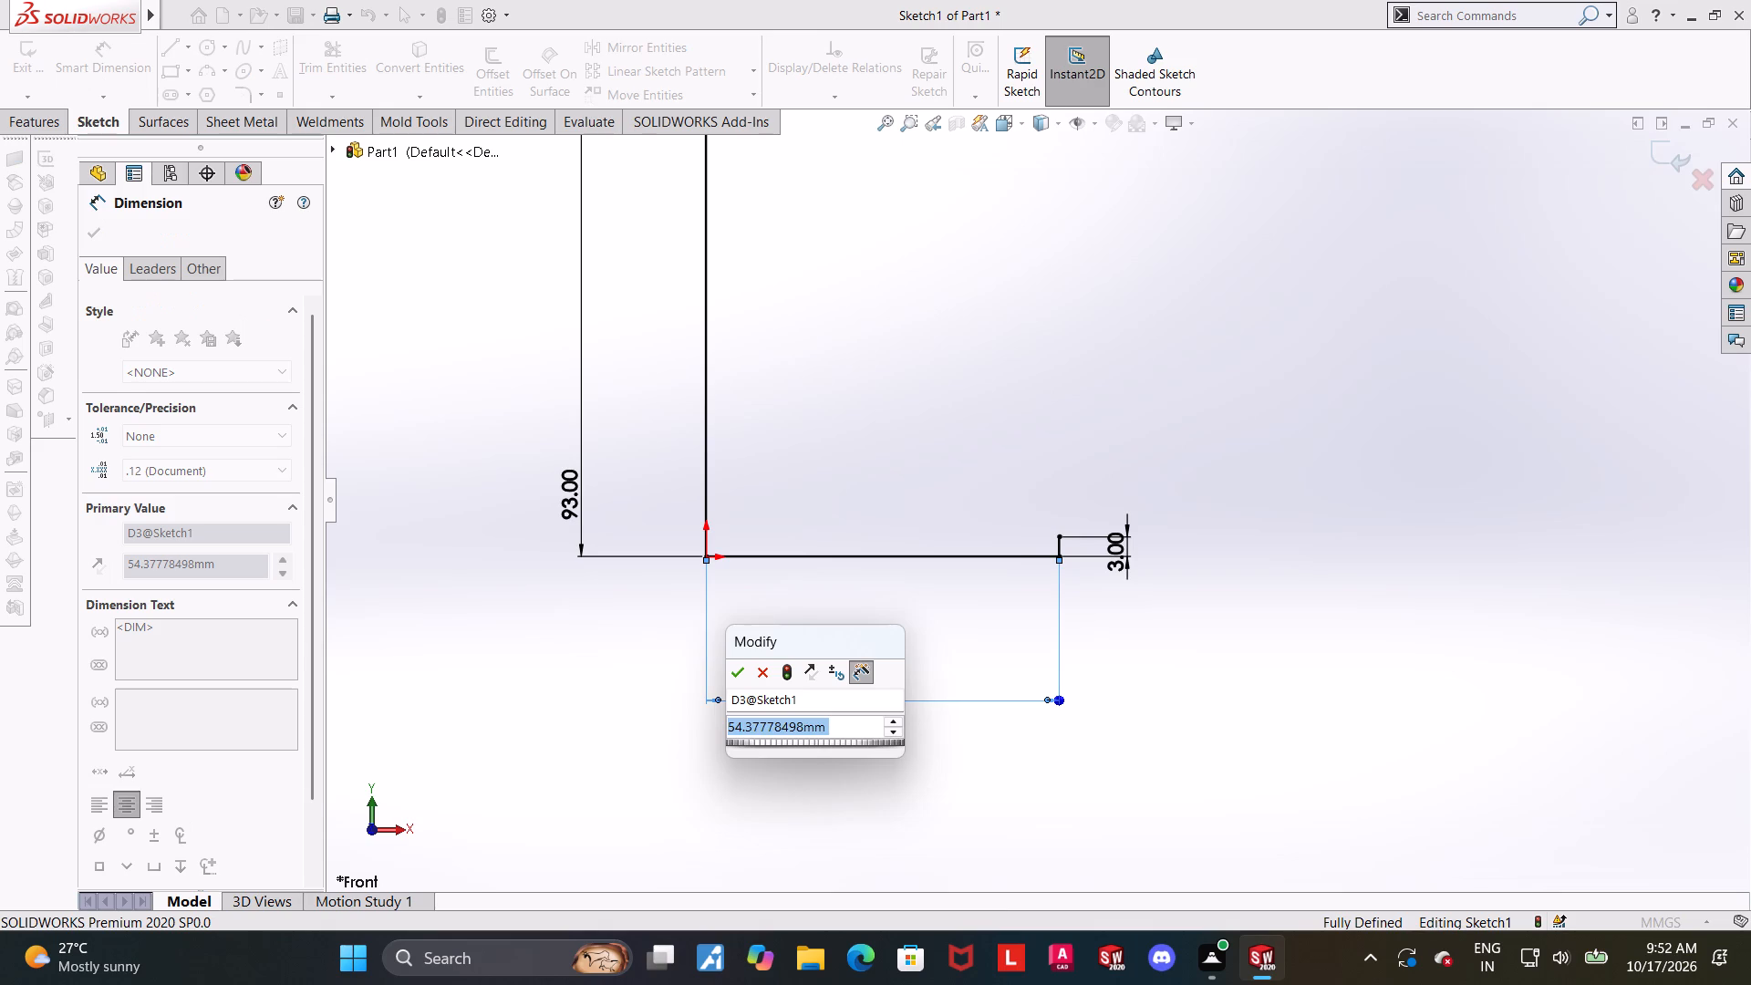
pyautogui.write('55/2')
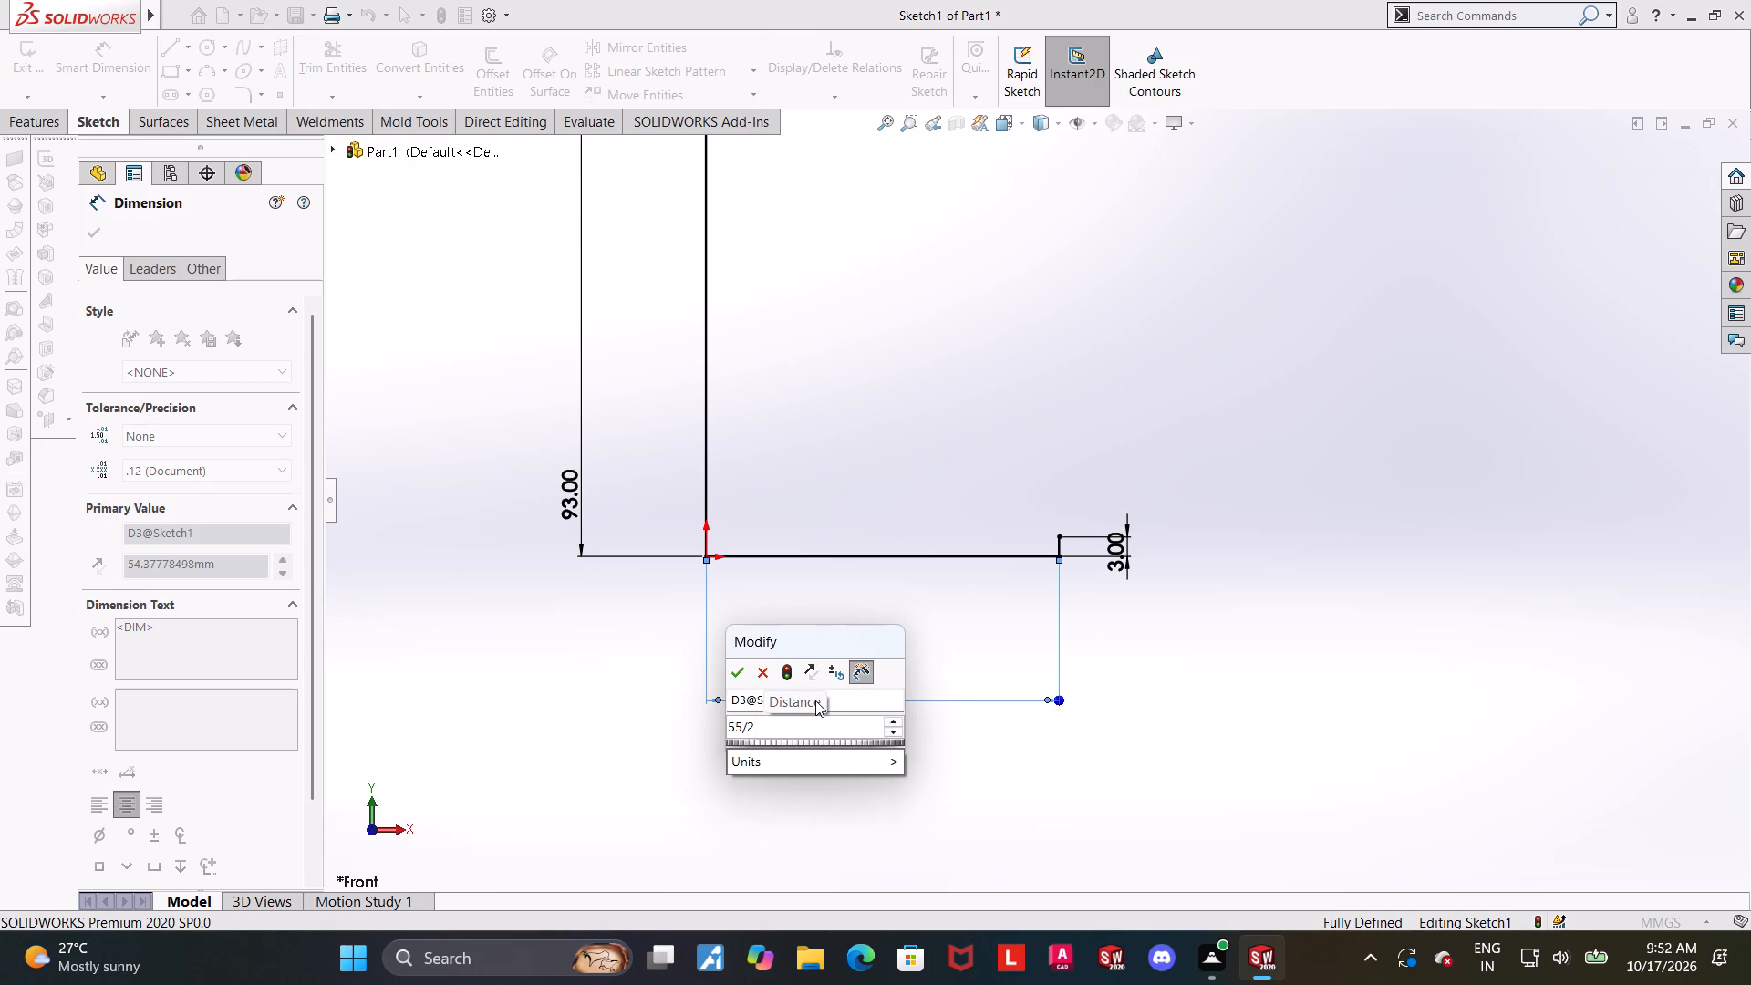
pyautogui.press('Return')
# Sketch a horizontal line about 5.5 mm long from the top of the 3 mm line toward the tall vertical leg.
pyautogui.scroll(1, 1081, 686)
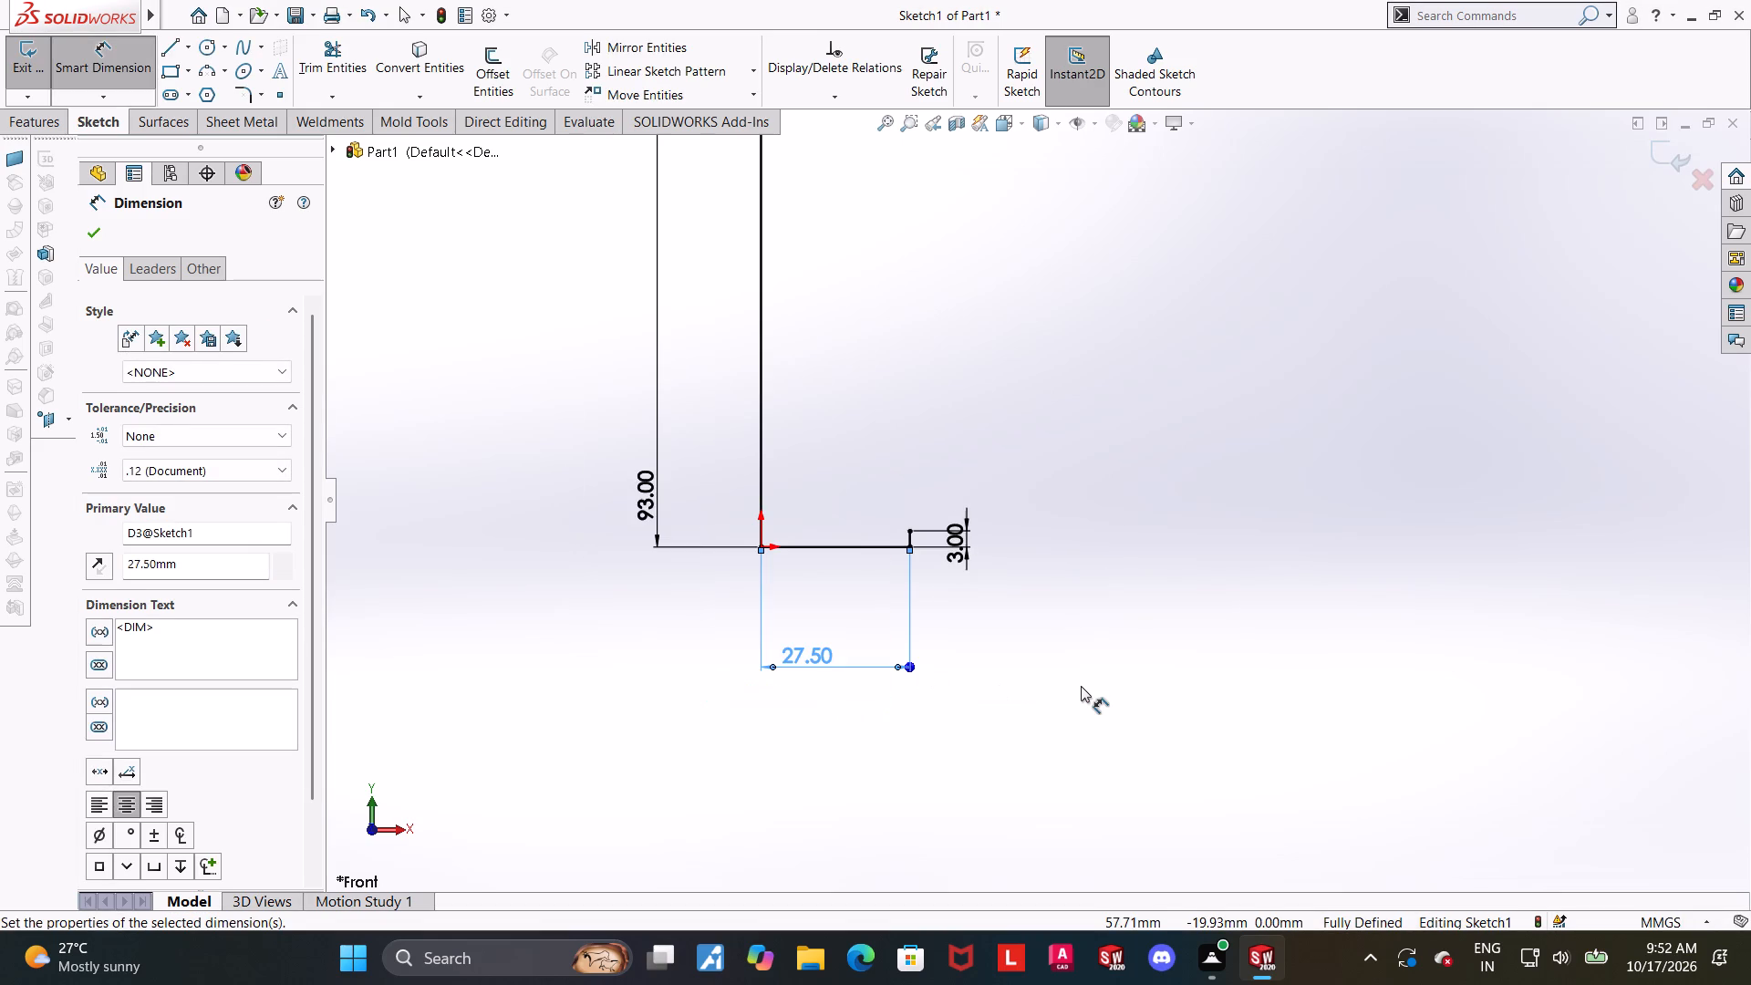
pyautogui.scroll(-1, 1151, 441)
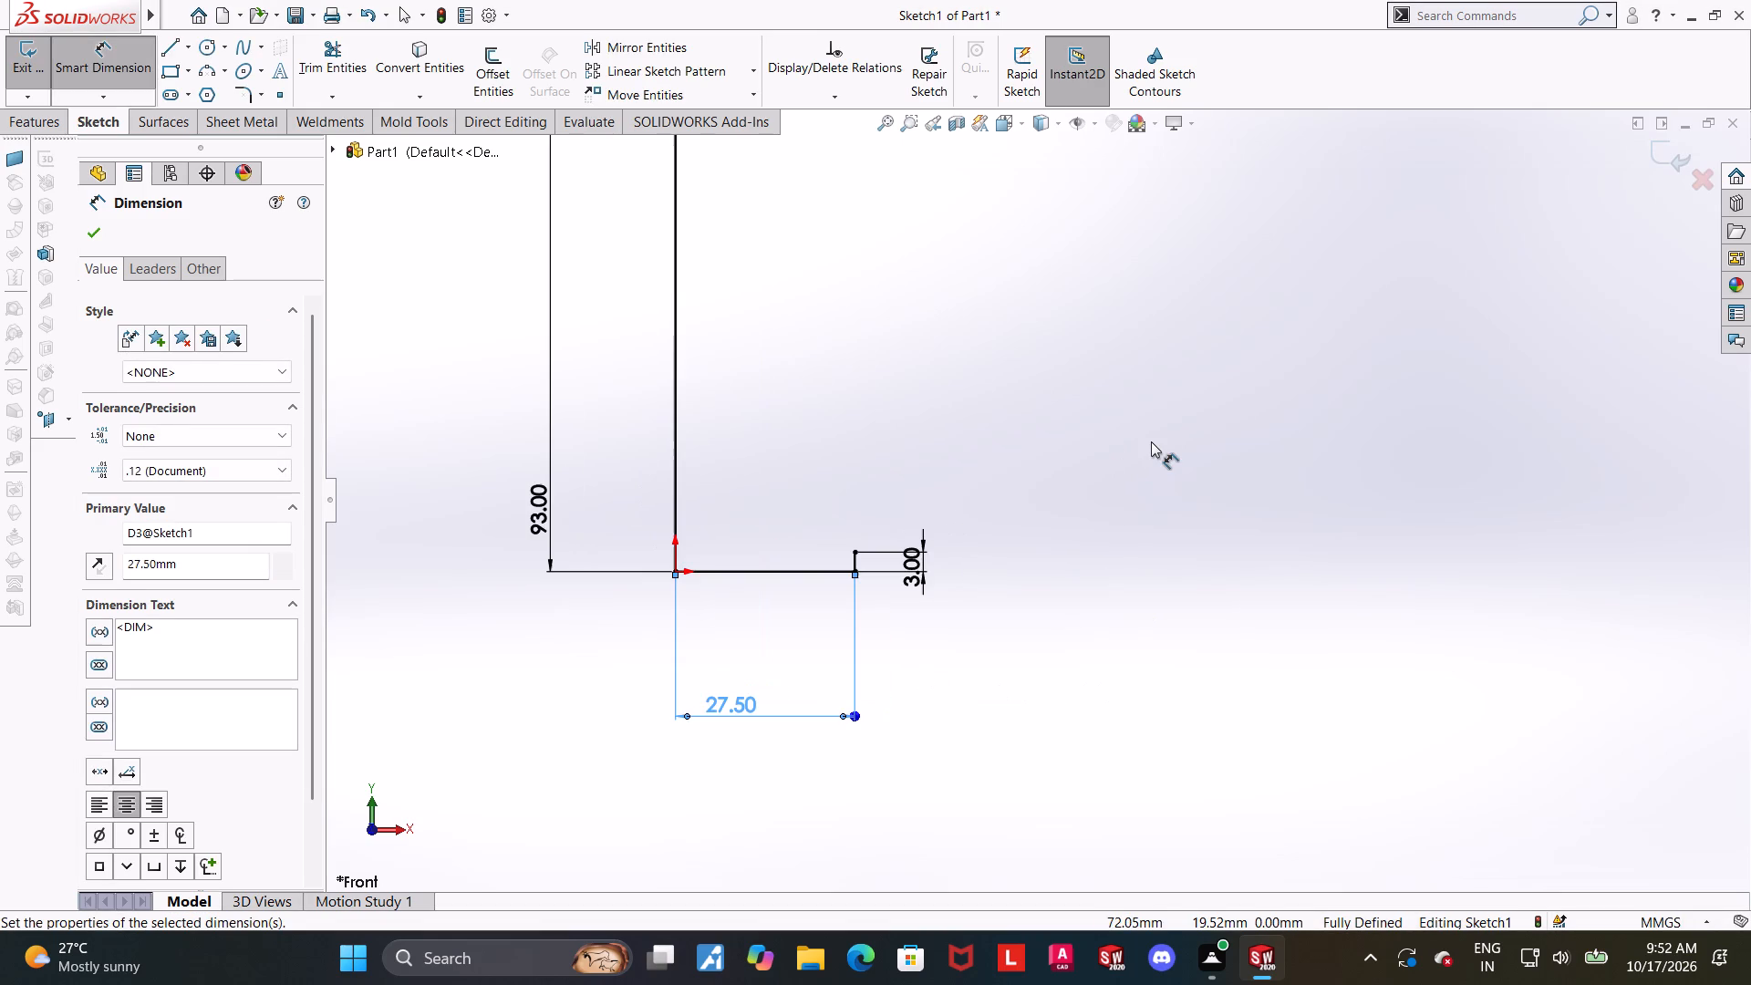
pyautogui.scroll(-1, 686, 430)
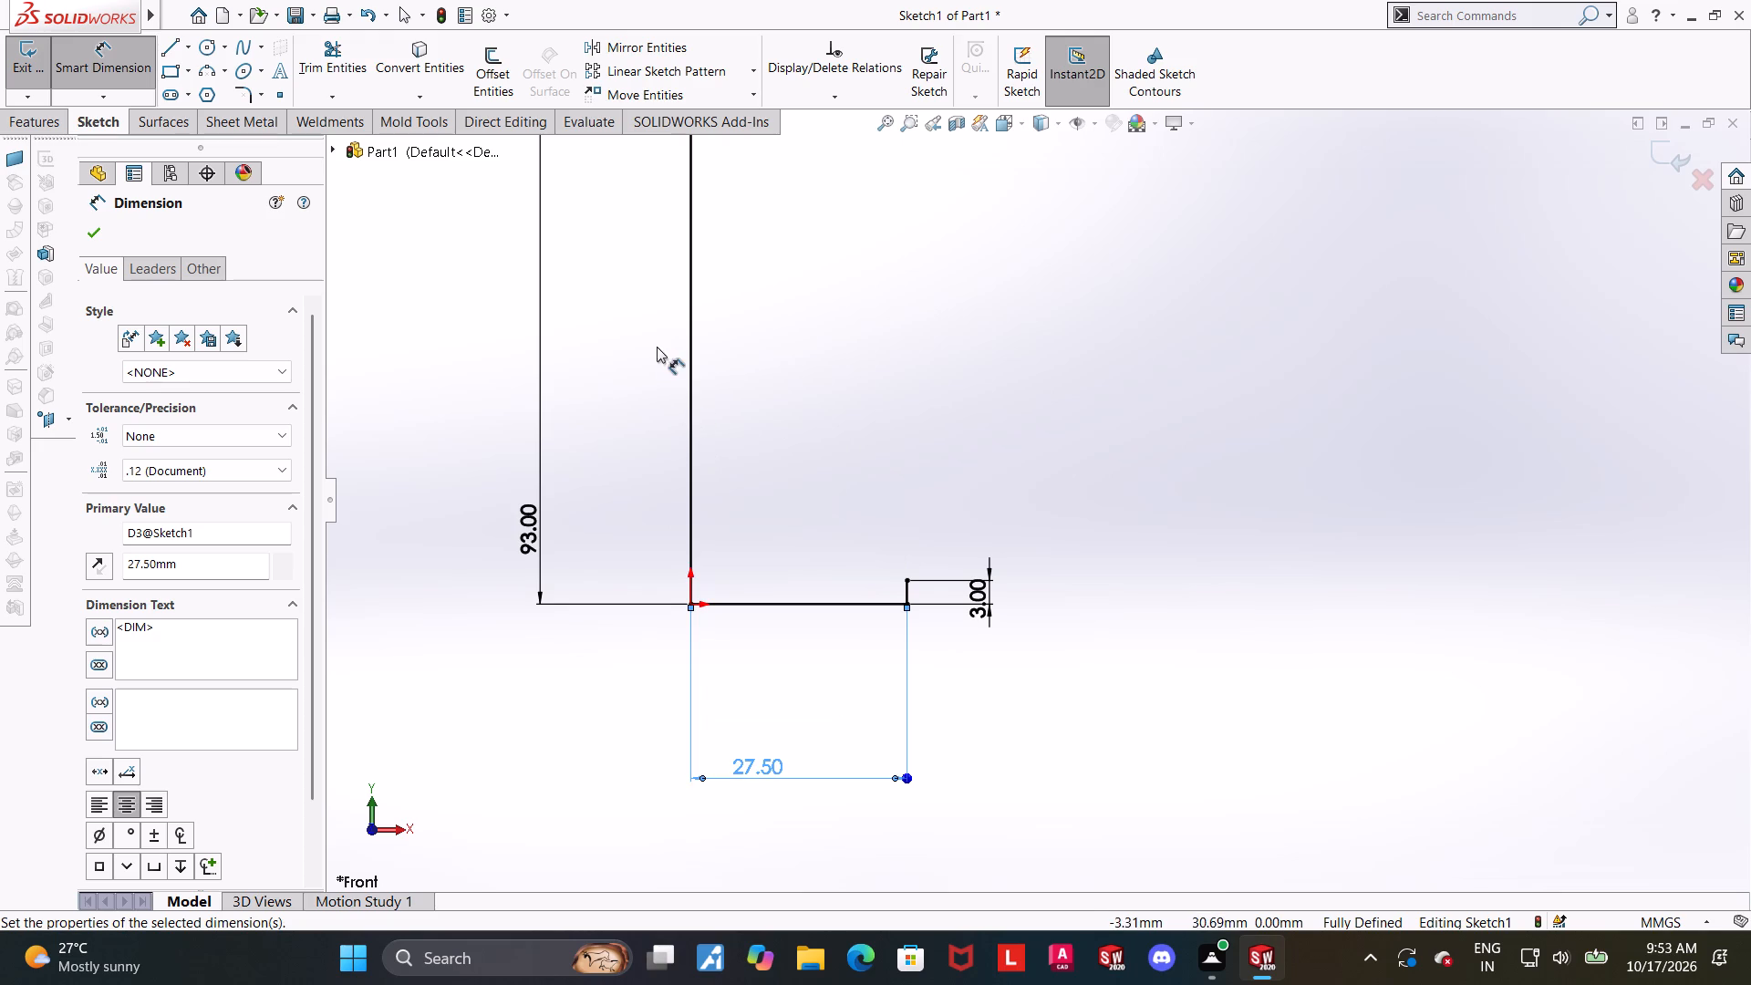
pyautogui.click(167, 47)
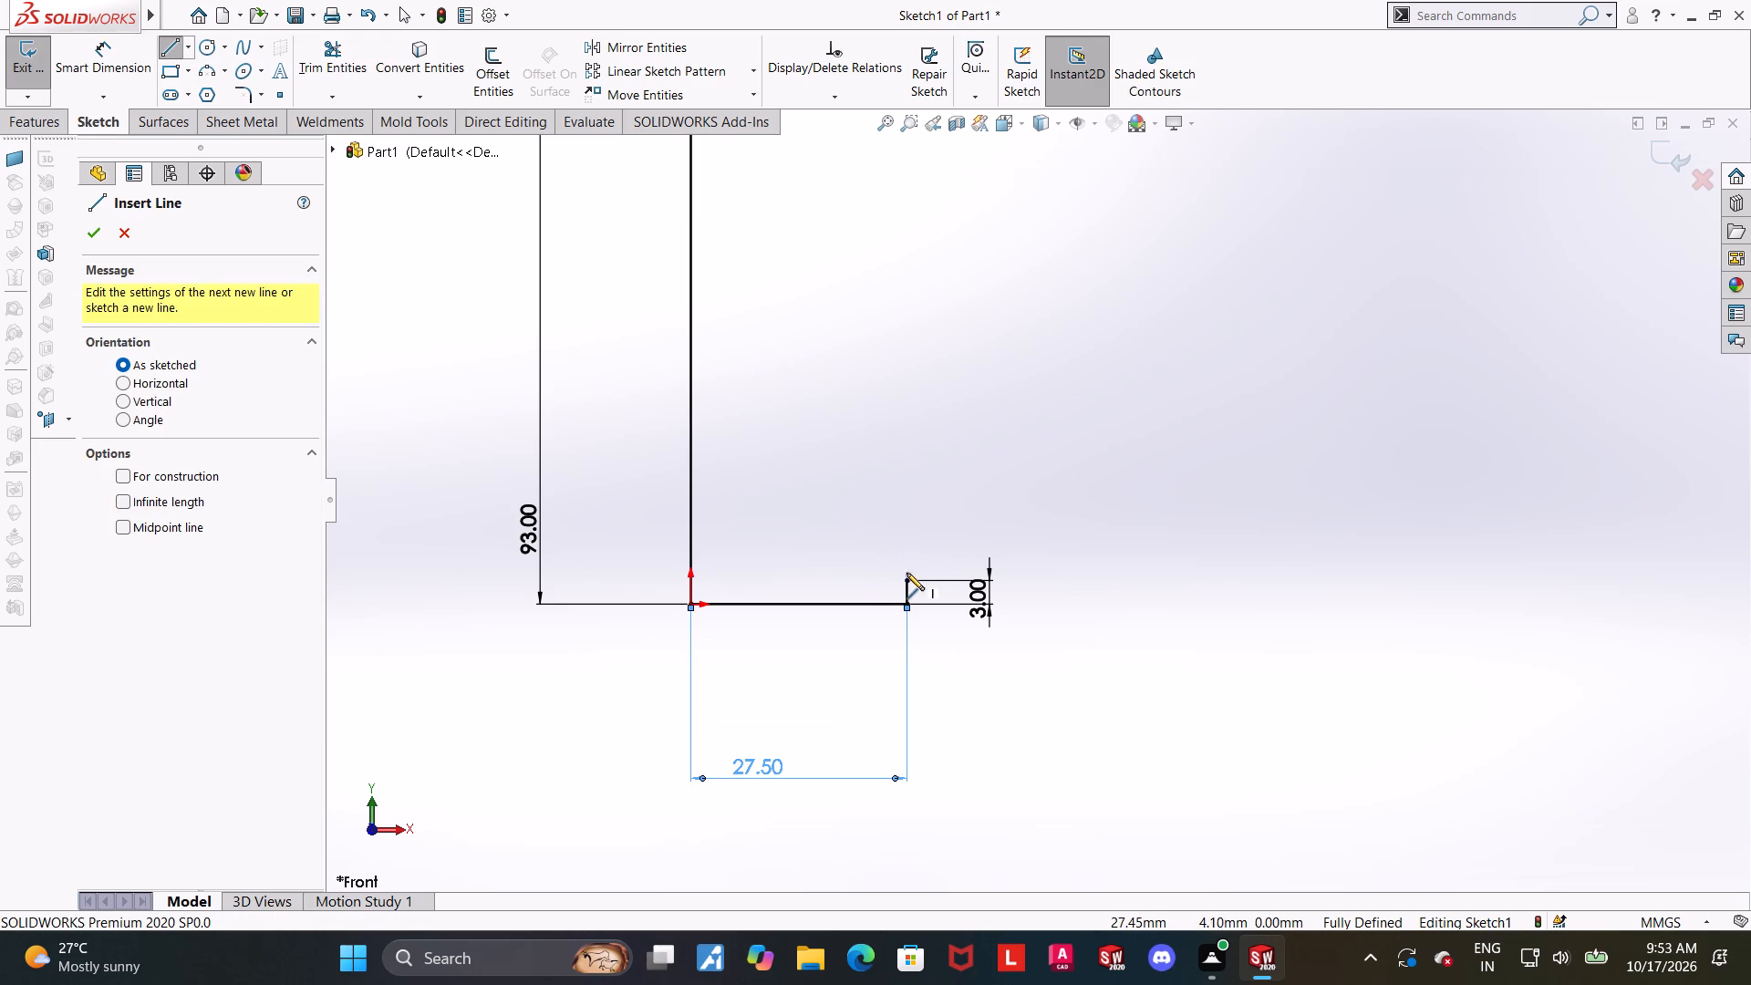
pyautogui.click(907, 575)
pyautogui.click(864, 580)
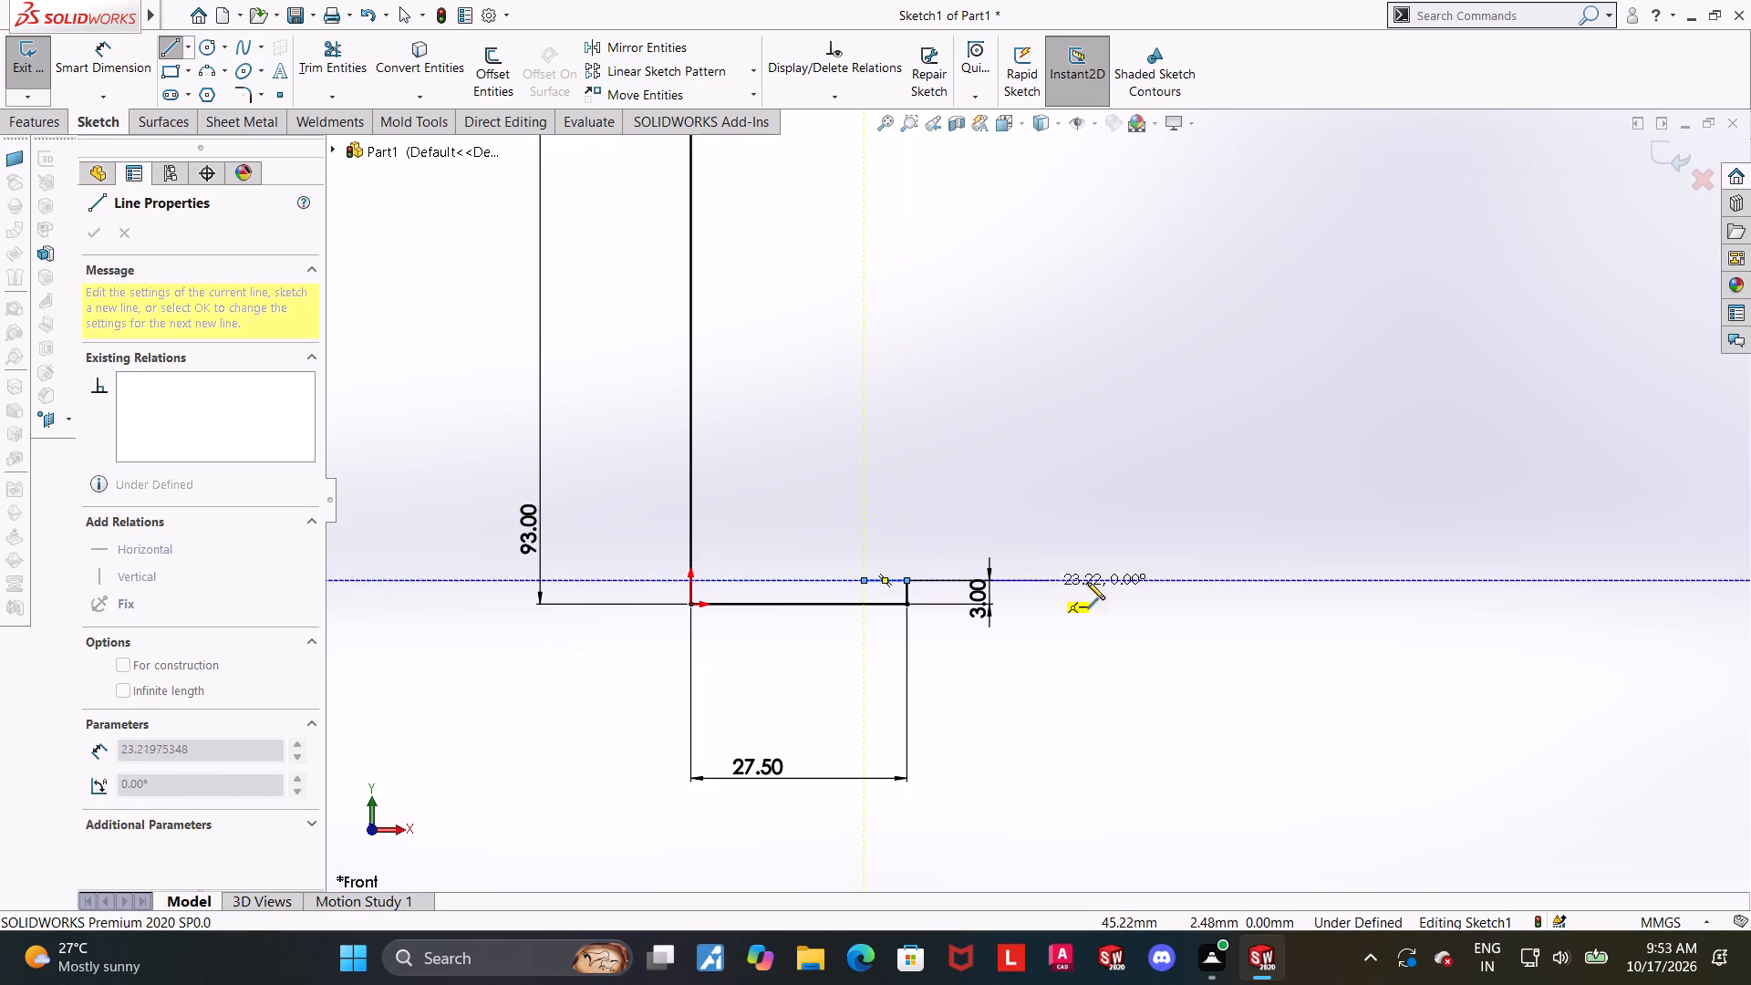
pyautogui.scroll(1, 1192, 572)
pyautogui.scroll(-2, 1192, 572)
pyautogui.press('Escape')
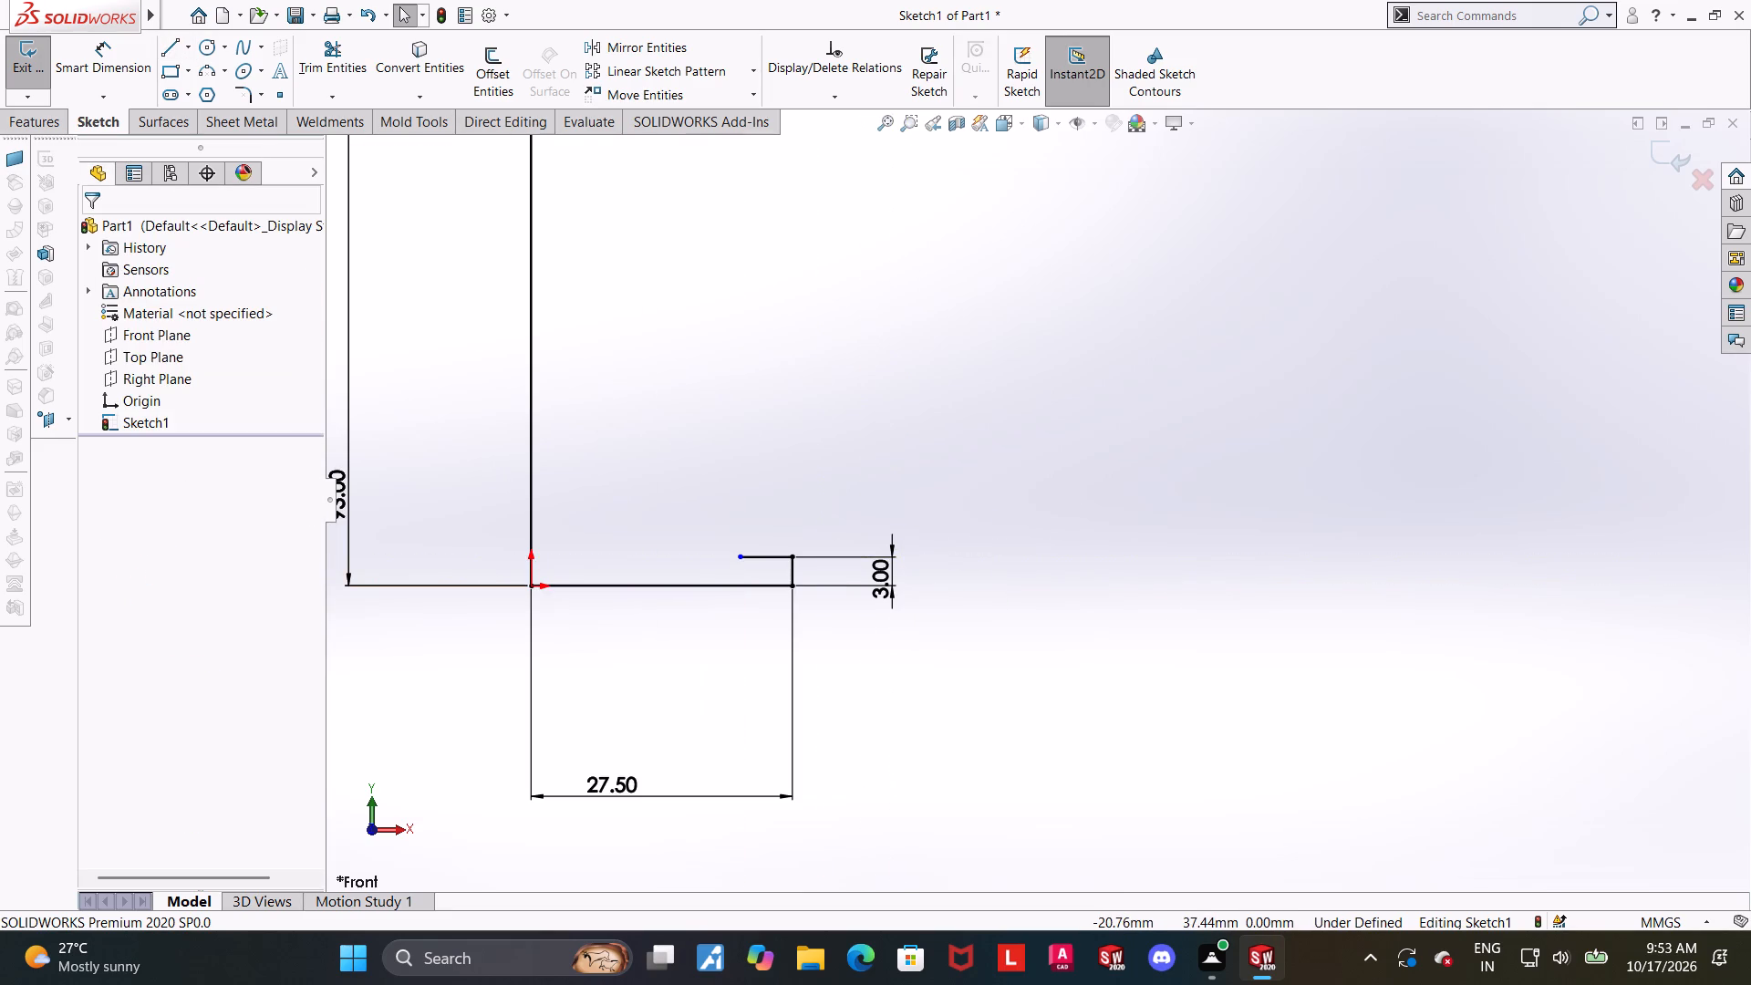
# Dimension the distance from the new horizontal line's free end to the tall vertical leg as 51/2 mm.
pyautogui.click(122, 52)
pyautogui.click(740, 555)
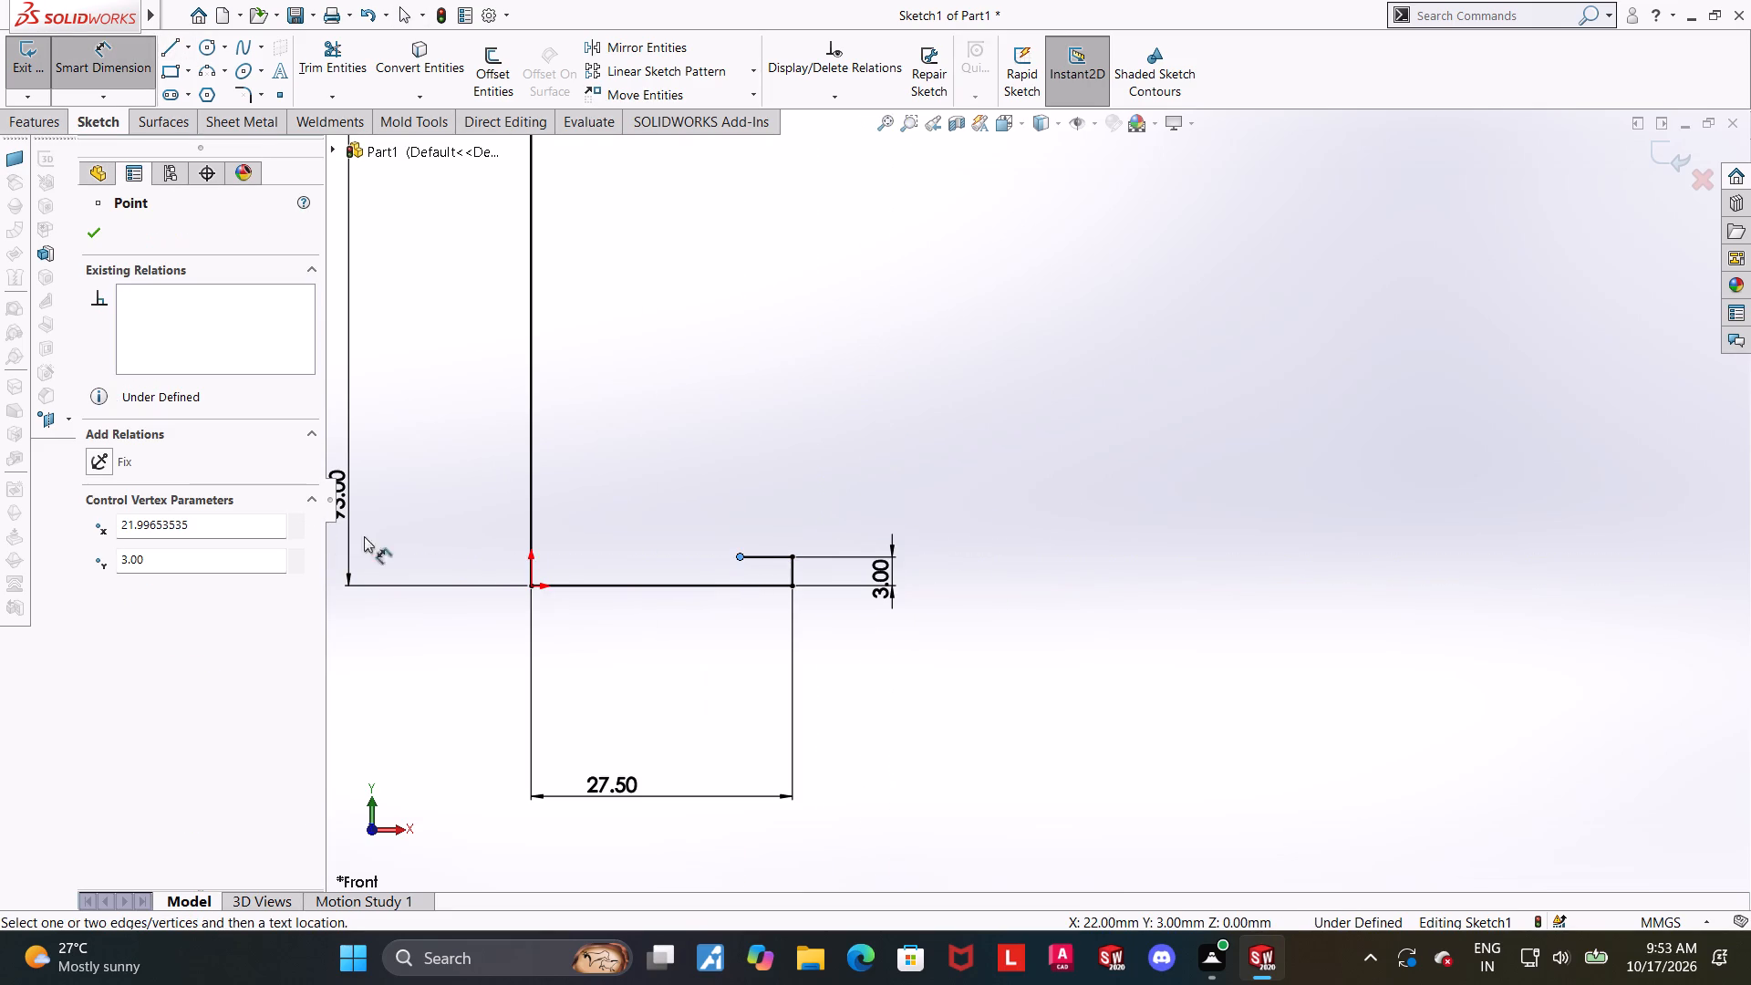
pyautogui.click(533, 538)
pyautogui.click(645, 660)
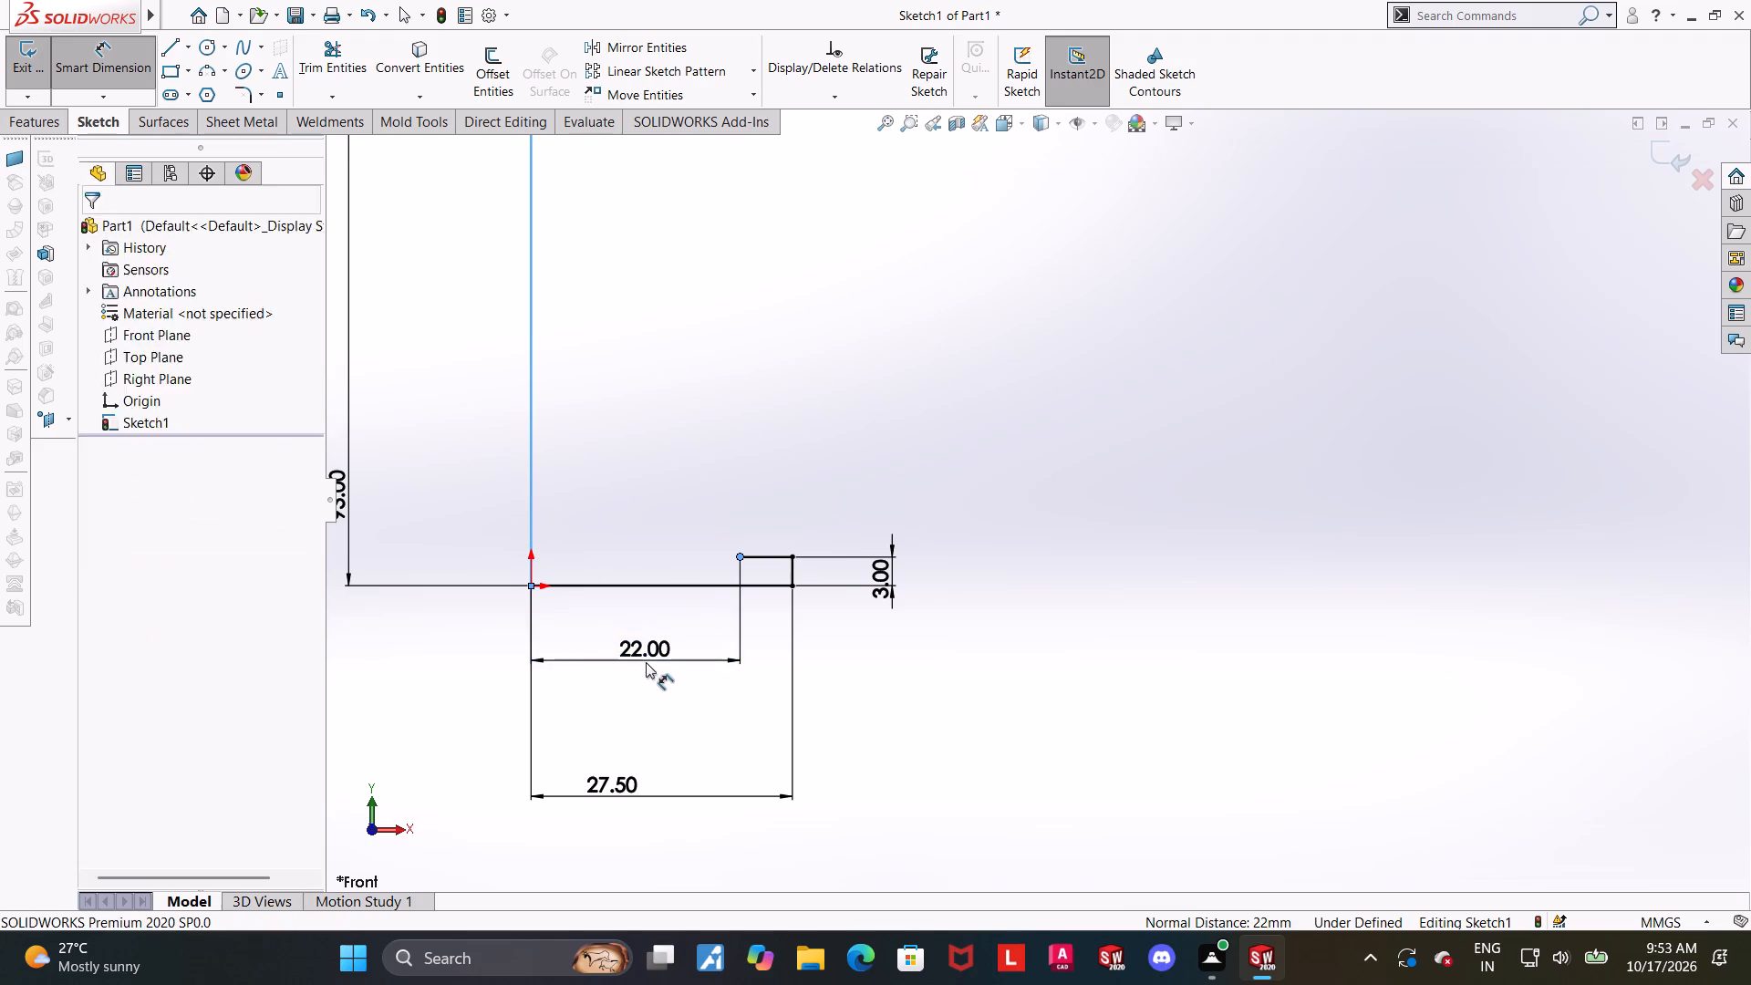
pyautogui.write('51/2')
pyautogui.press('Return')
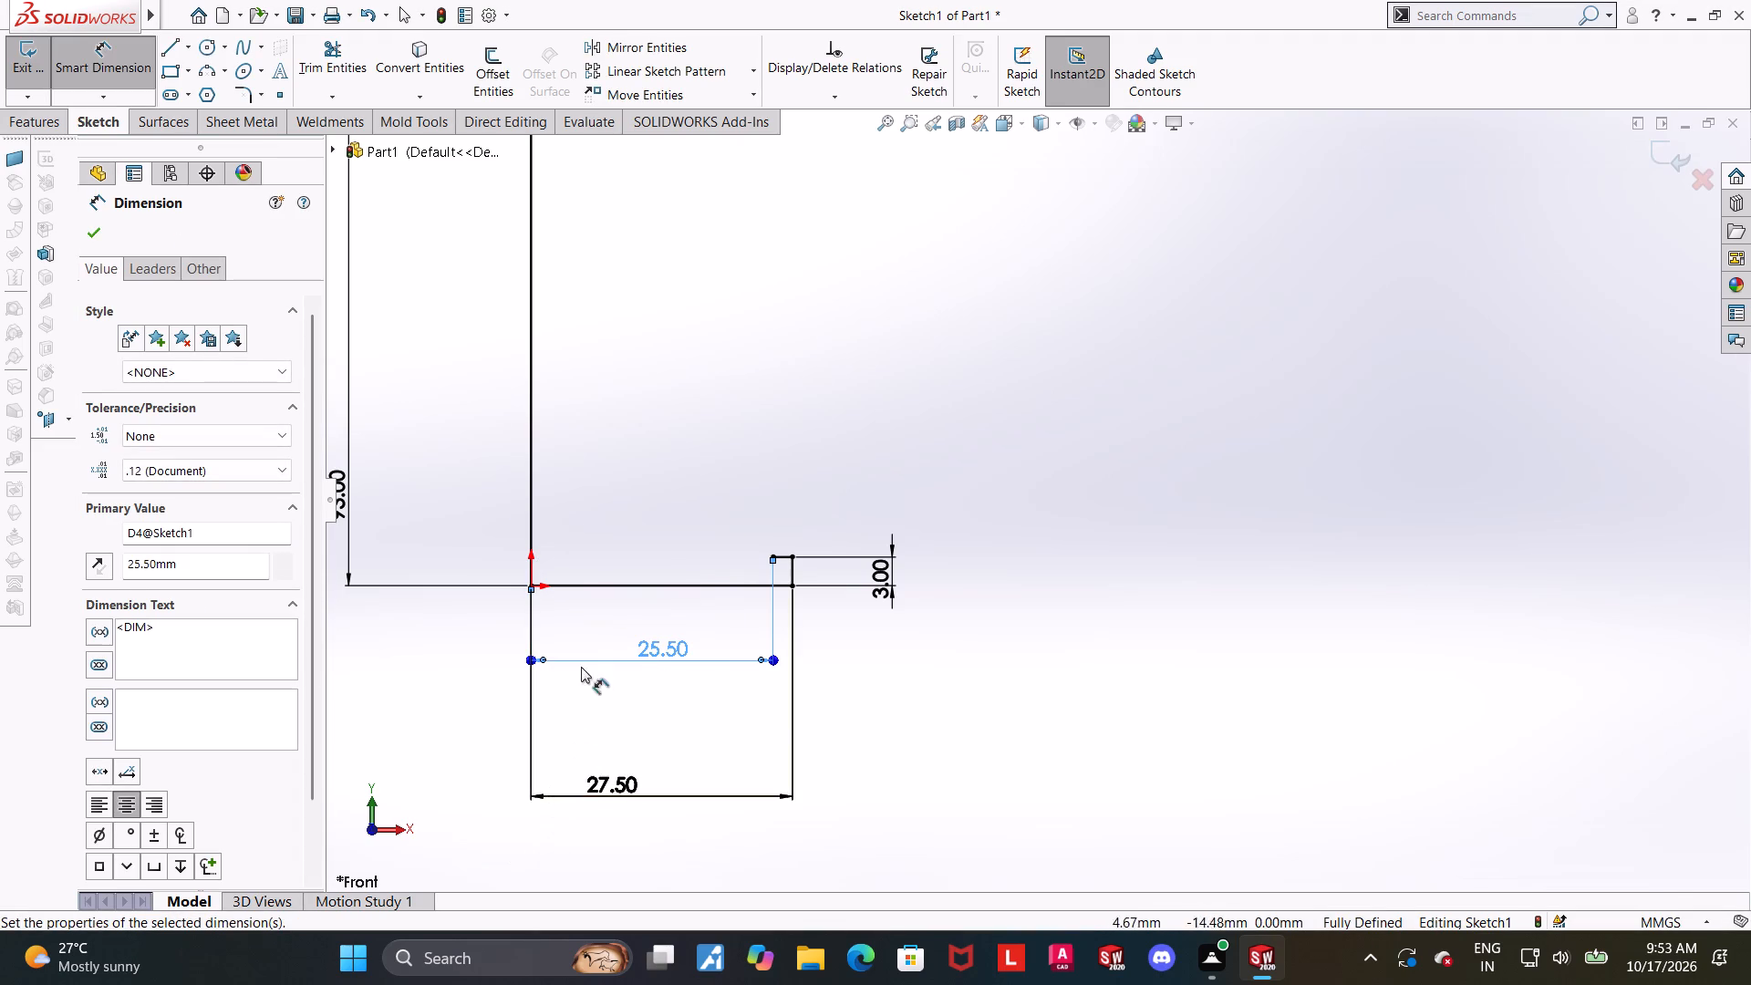
pyautogui.click(538, 281)
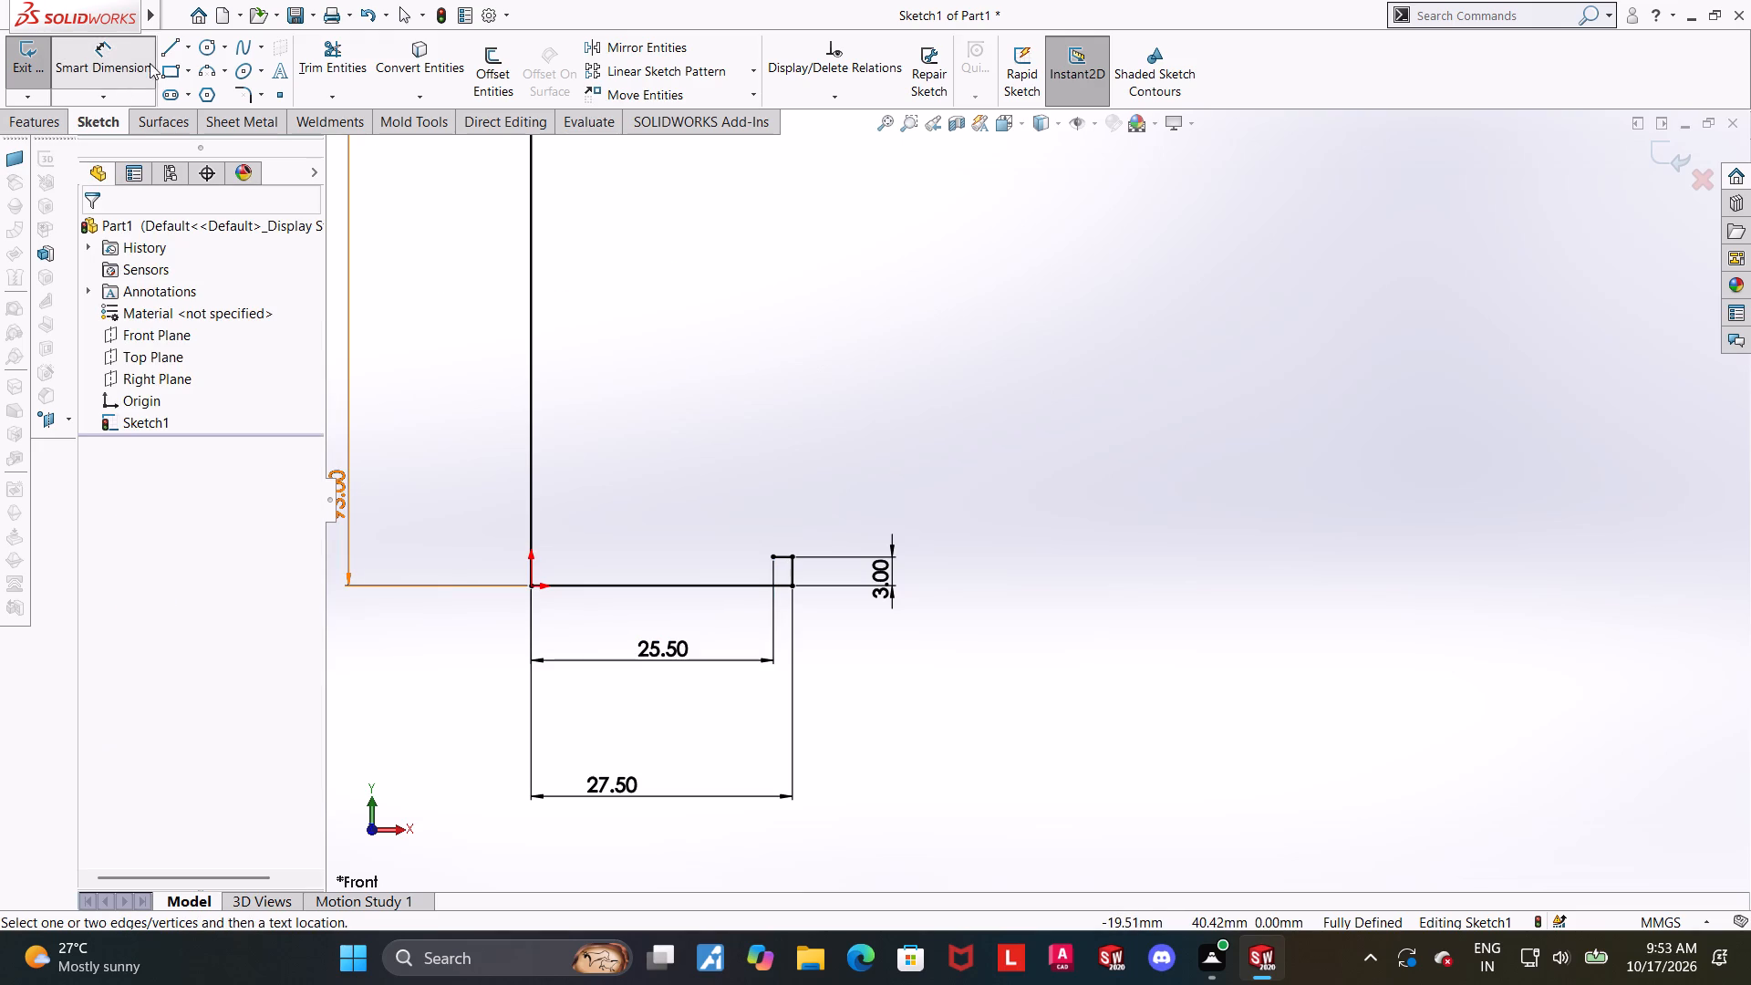
# Sketch a vertical line about 7.4 mm long upward from the inner end of the short horizontal ledge.
pyautogui.click(166, 51)
pyautogui.scroll(1, 730, 424)
pyautogui.scroll(-1, 730, 424)
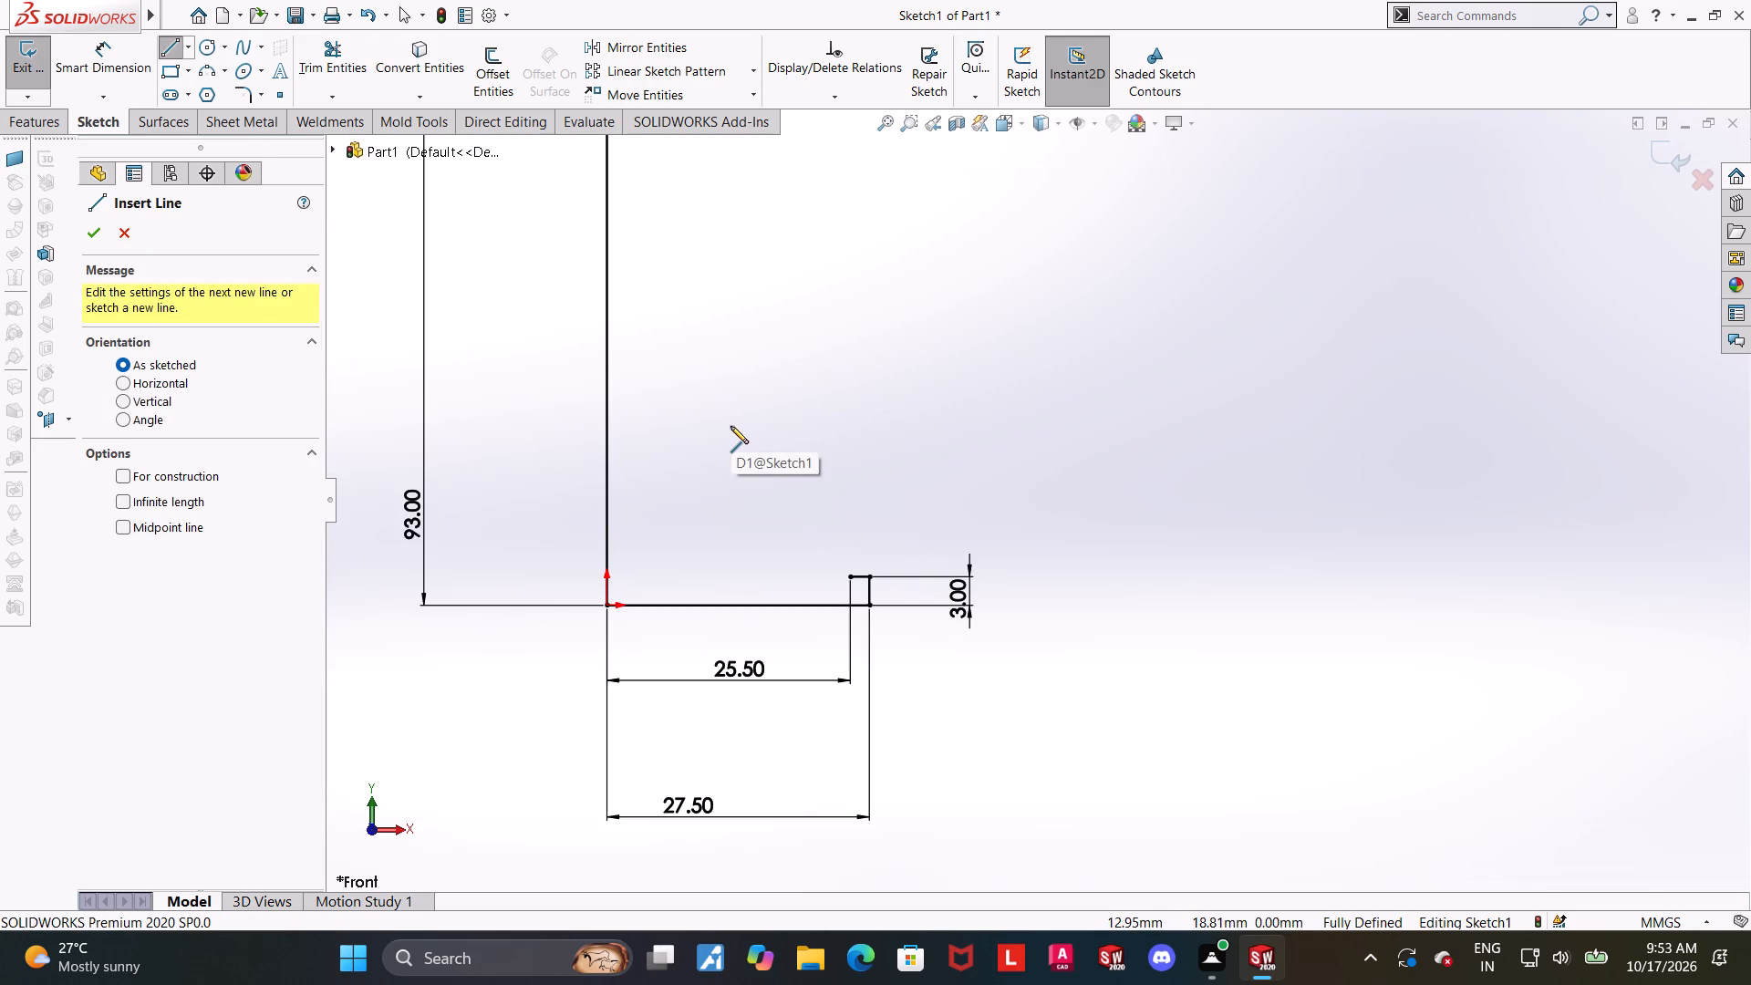
pyautogui.scroll(1, 730, 429)
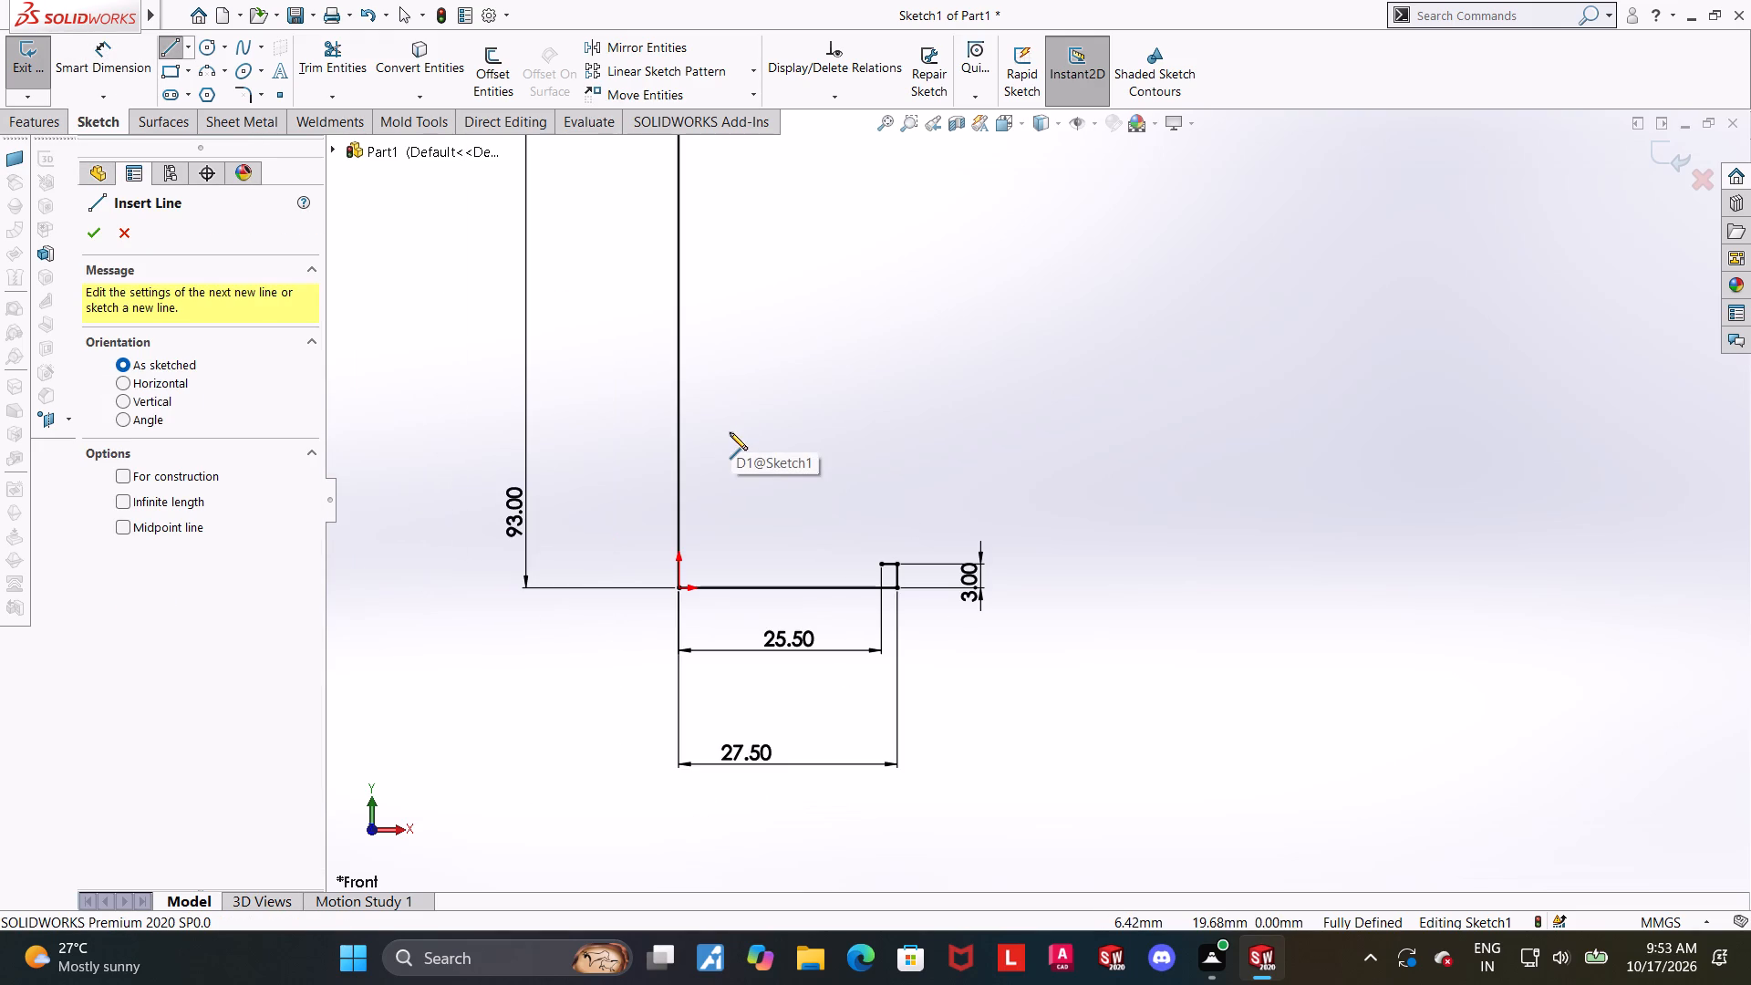
pyautogui.click(879, 561)
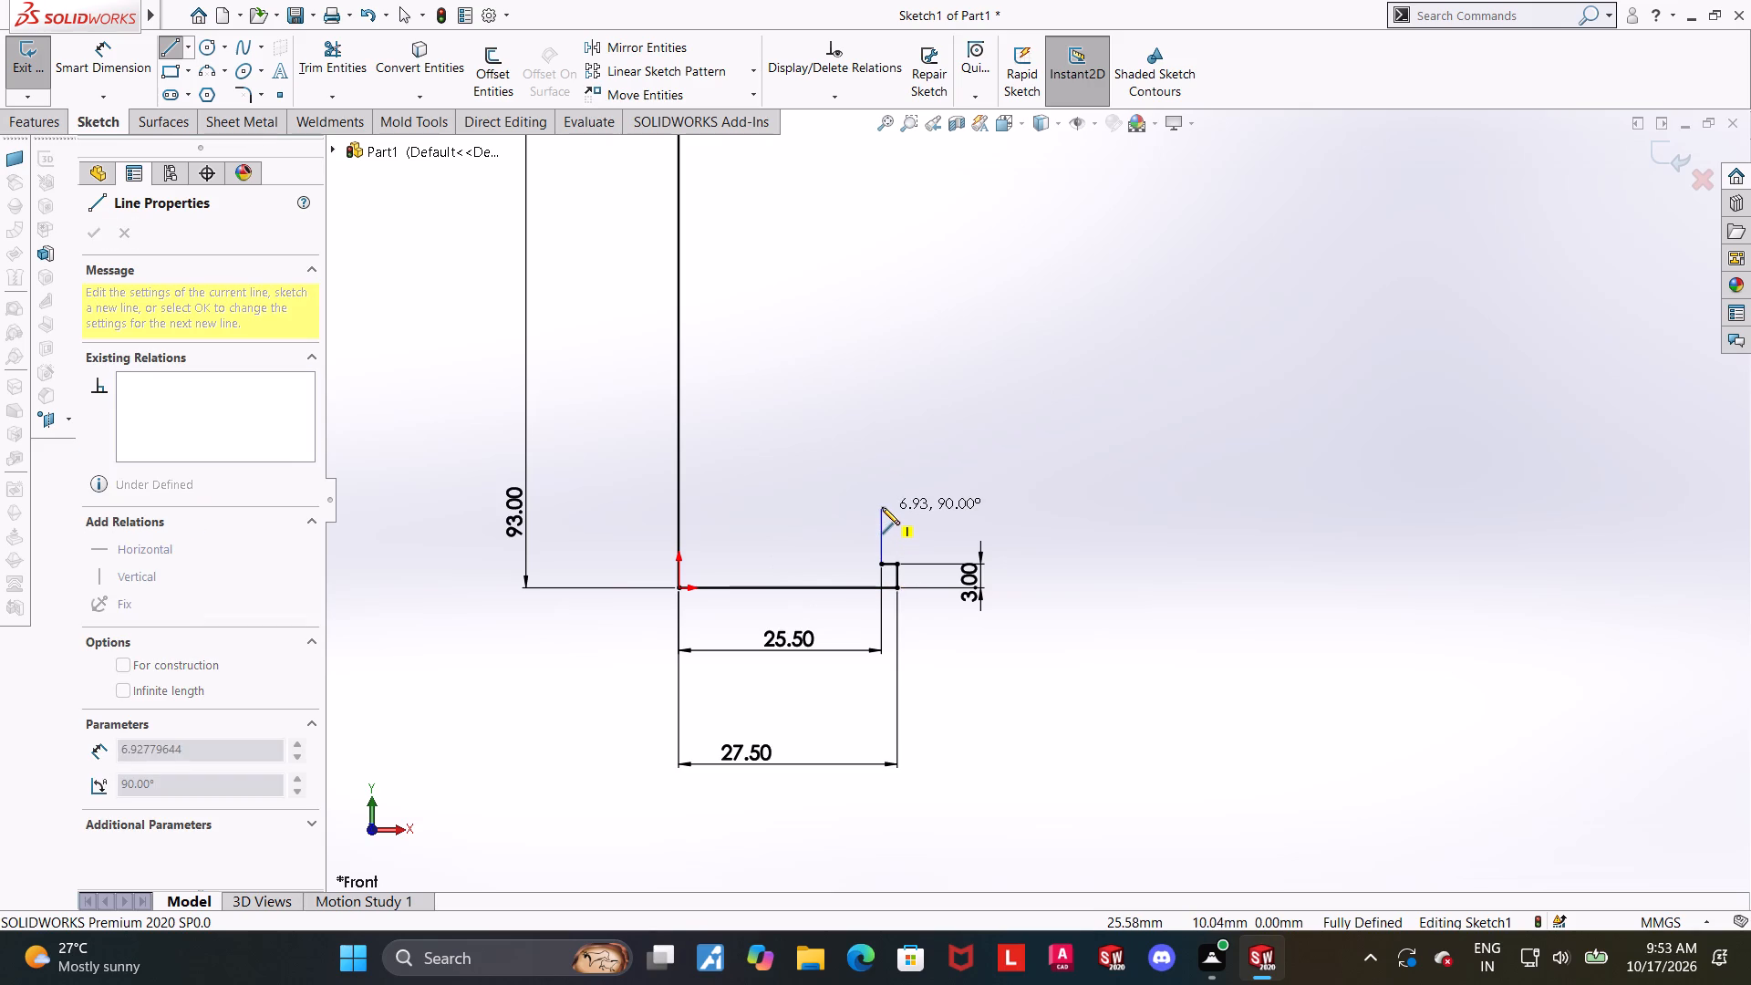
pyautogui.click(884, 505)
pyautogui.press('Escape')
# Dimension the vertical line above the ledge to 5 mm.
pyautogui.click(120, 67)
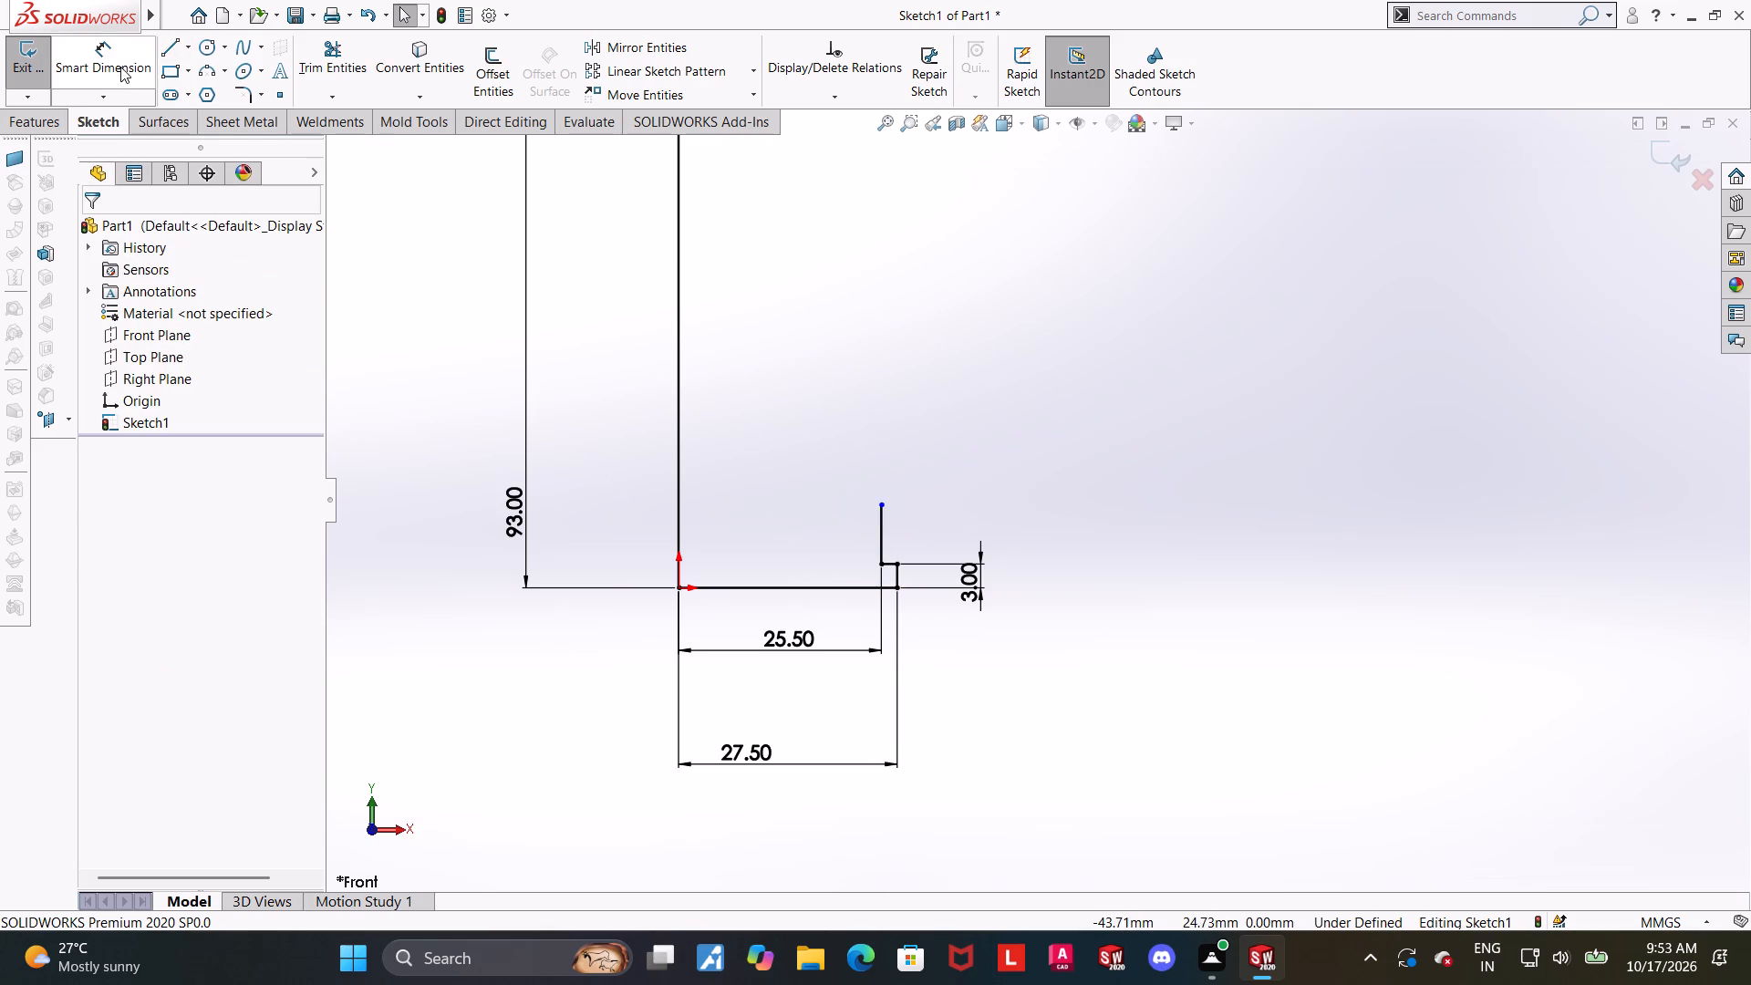
pyautogui.click(878, 534)
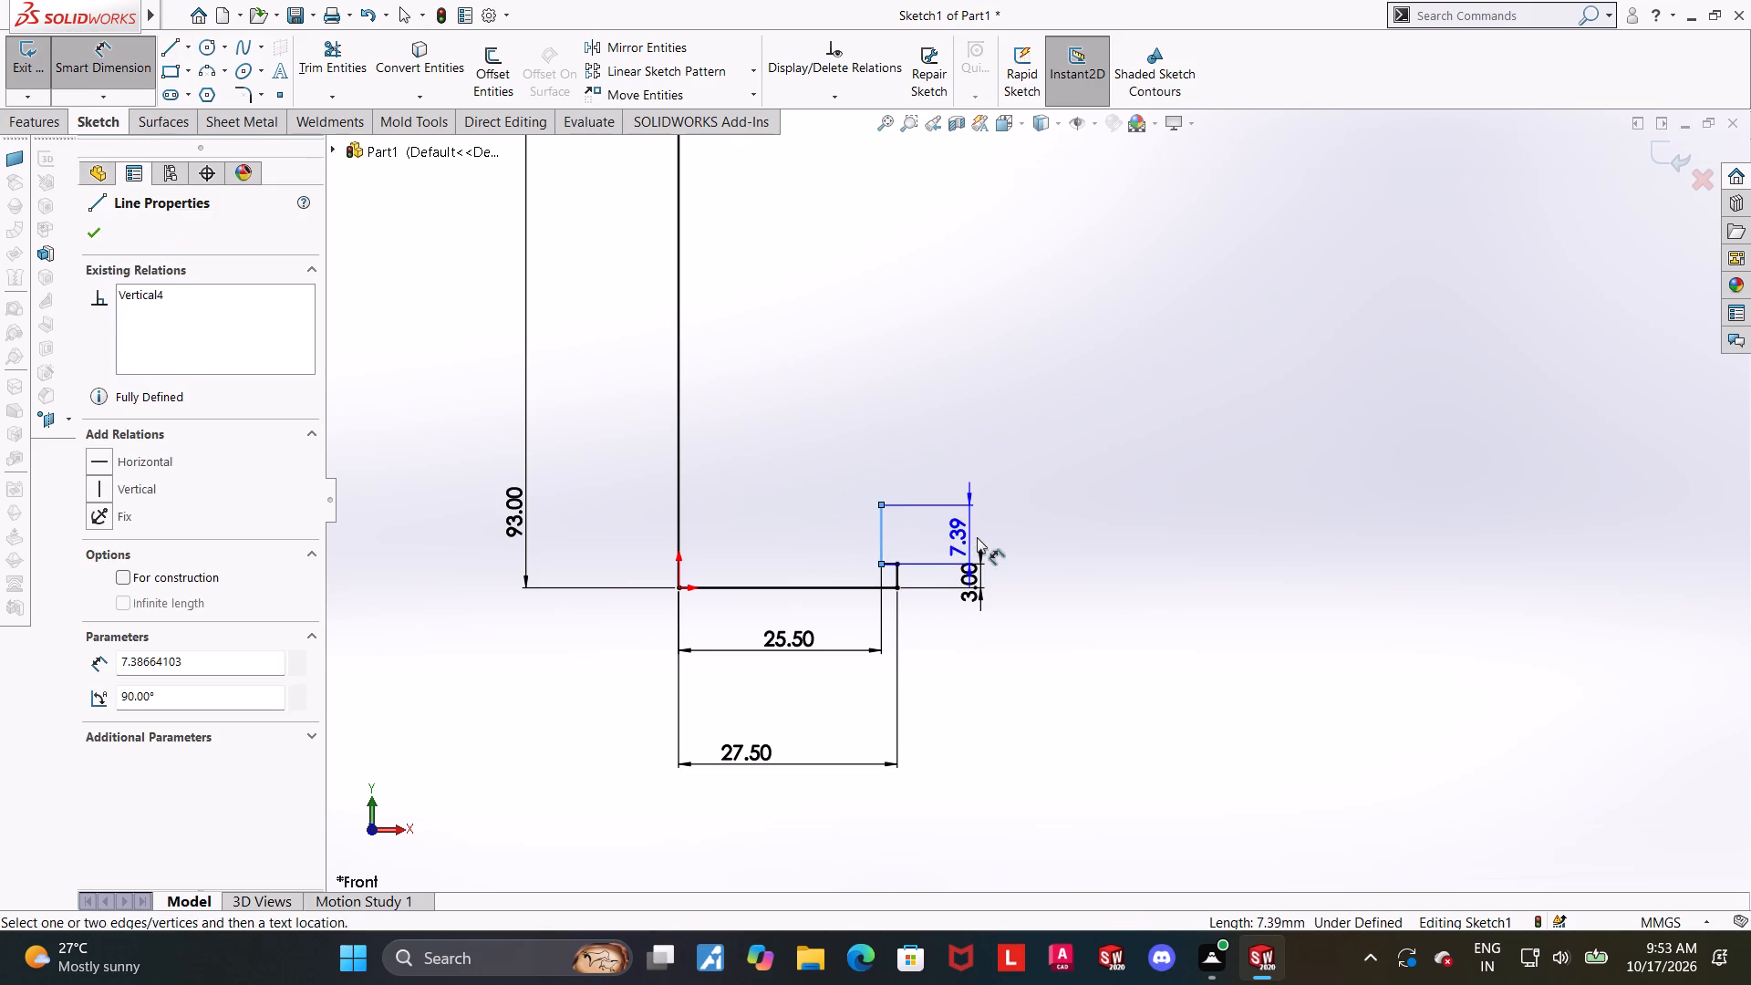
pyautogui.click(977, 537)
pyautogui.press('5')
pyautogui.press('Return')
pyautogui.press('Escape')
pyautogui.press('Escape')
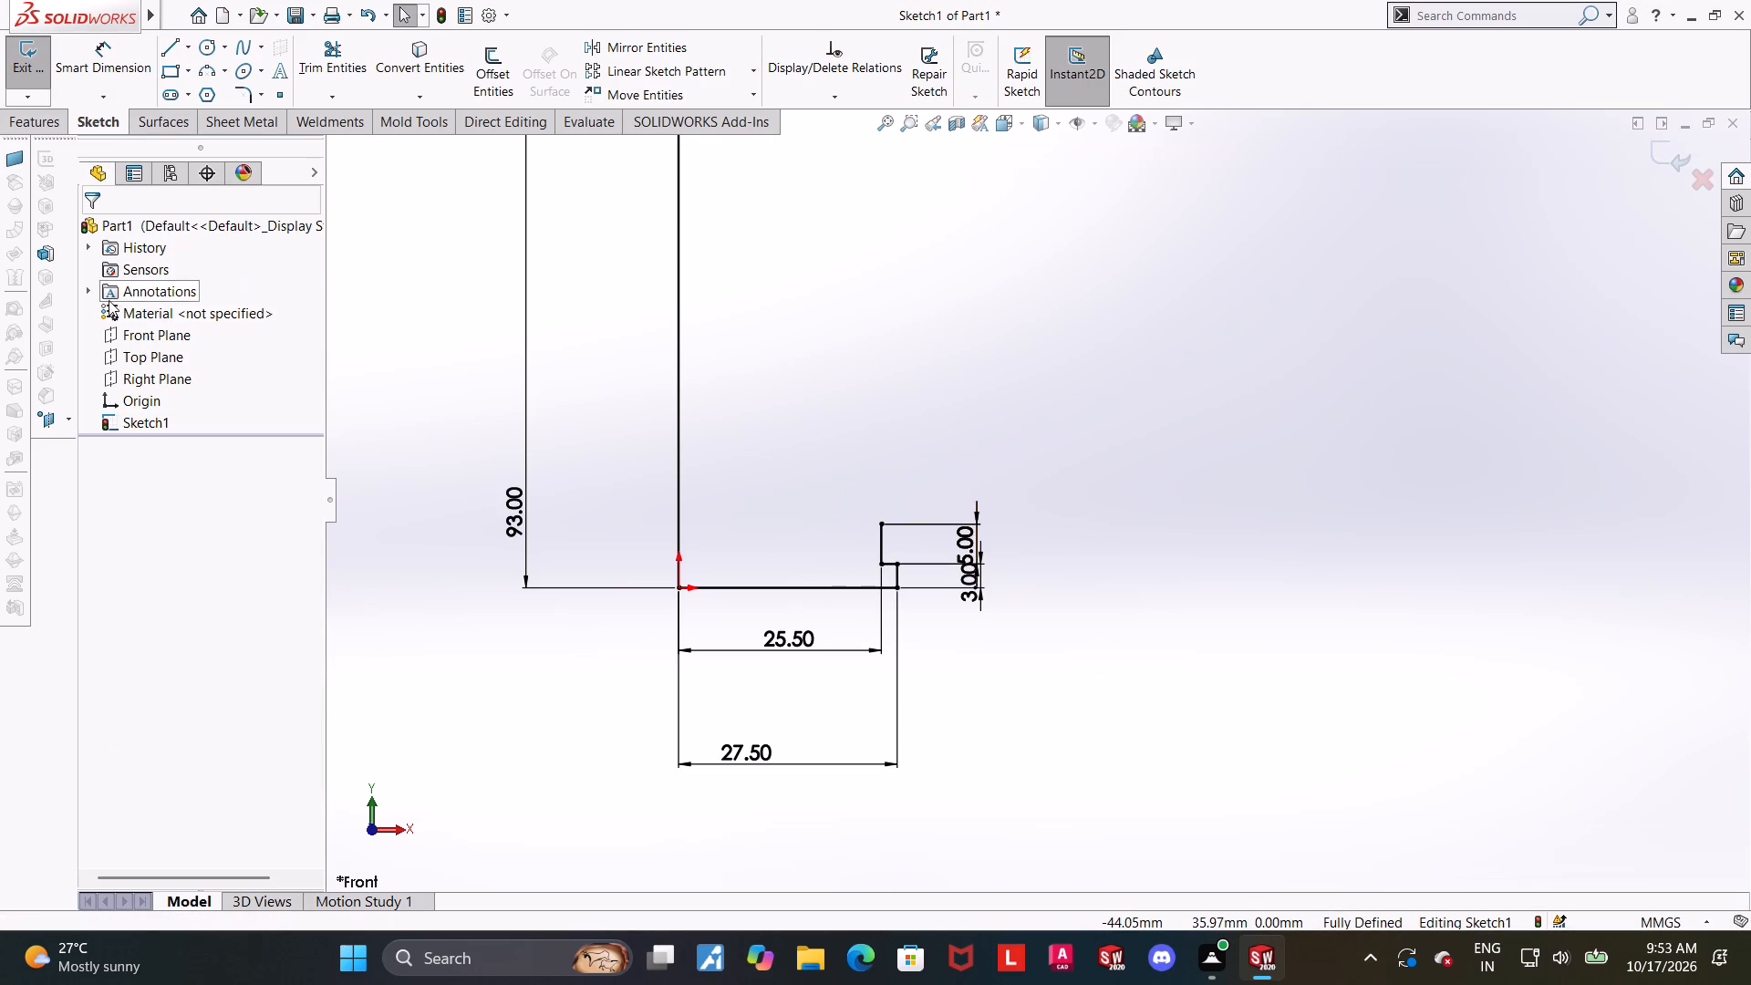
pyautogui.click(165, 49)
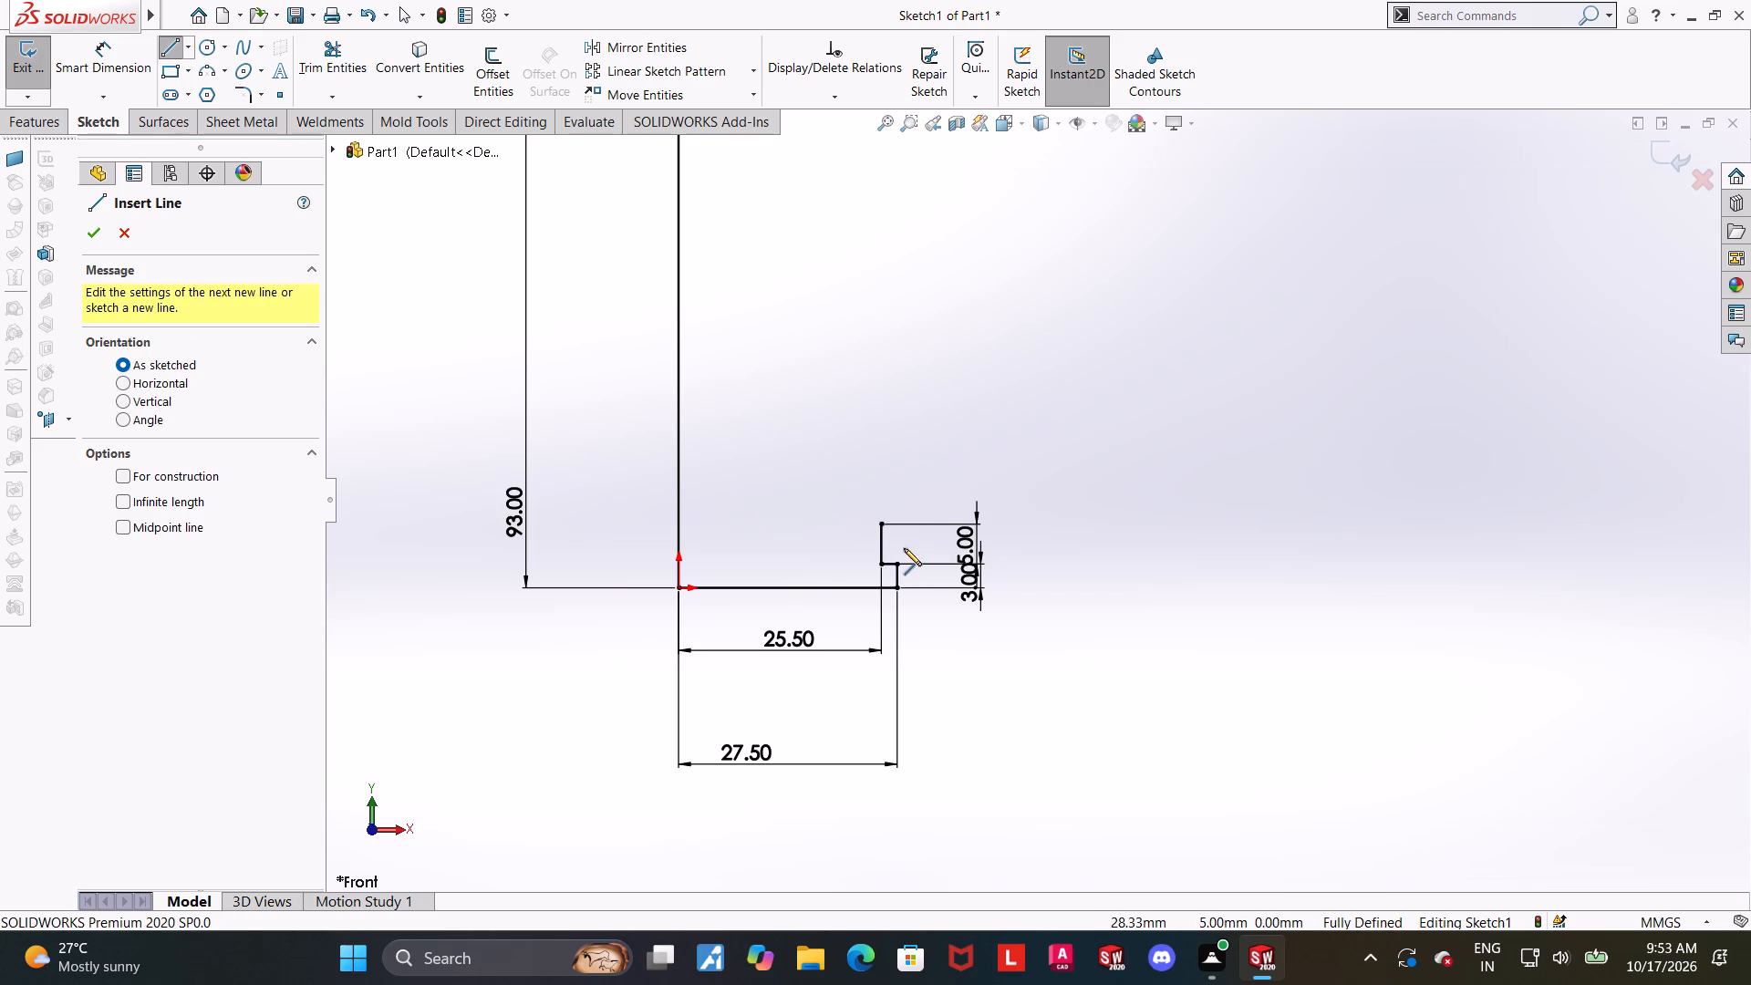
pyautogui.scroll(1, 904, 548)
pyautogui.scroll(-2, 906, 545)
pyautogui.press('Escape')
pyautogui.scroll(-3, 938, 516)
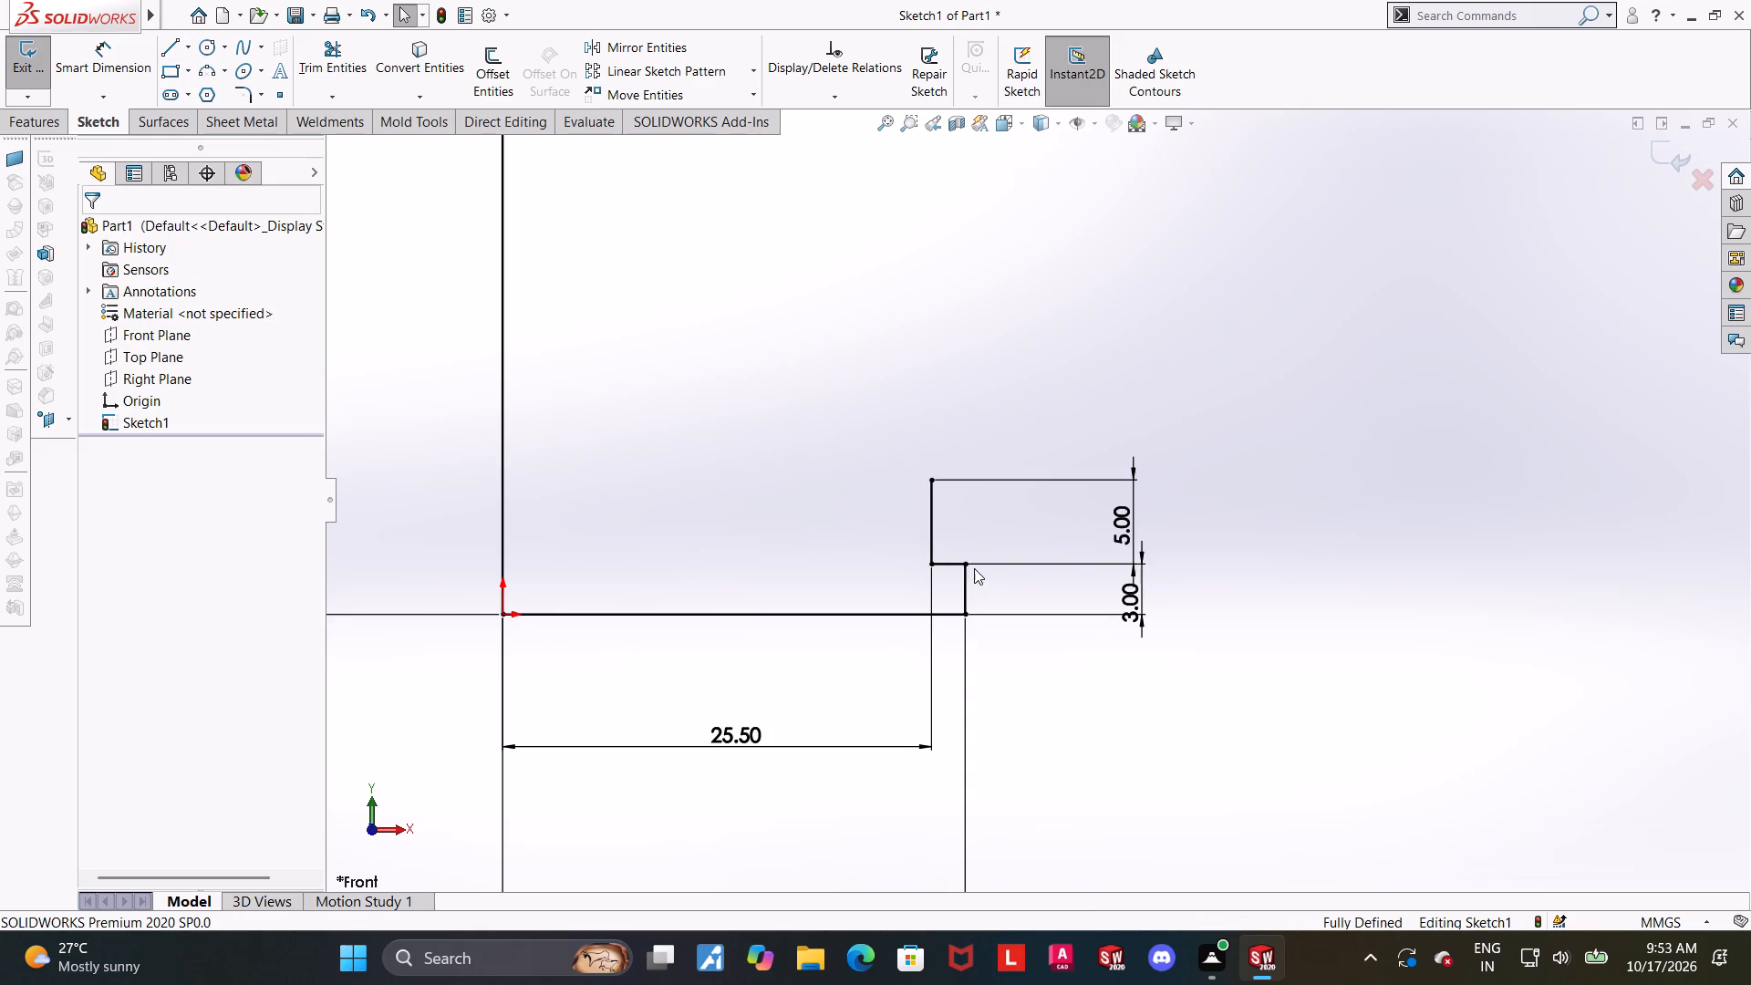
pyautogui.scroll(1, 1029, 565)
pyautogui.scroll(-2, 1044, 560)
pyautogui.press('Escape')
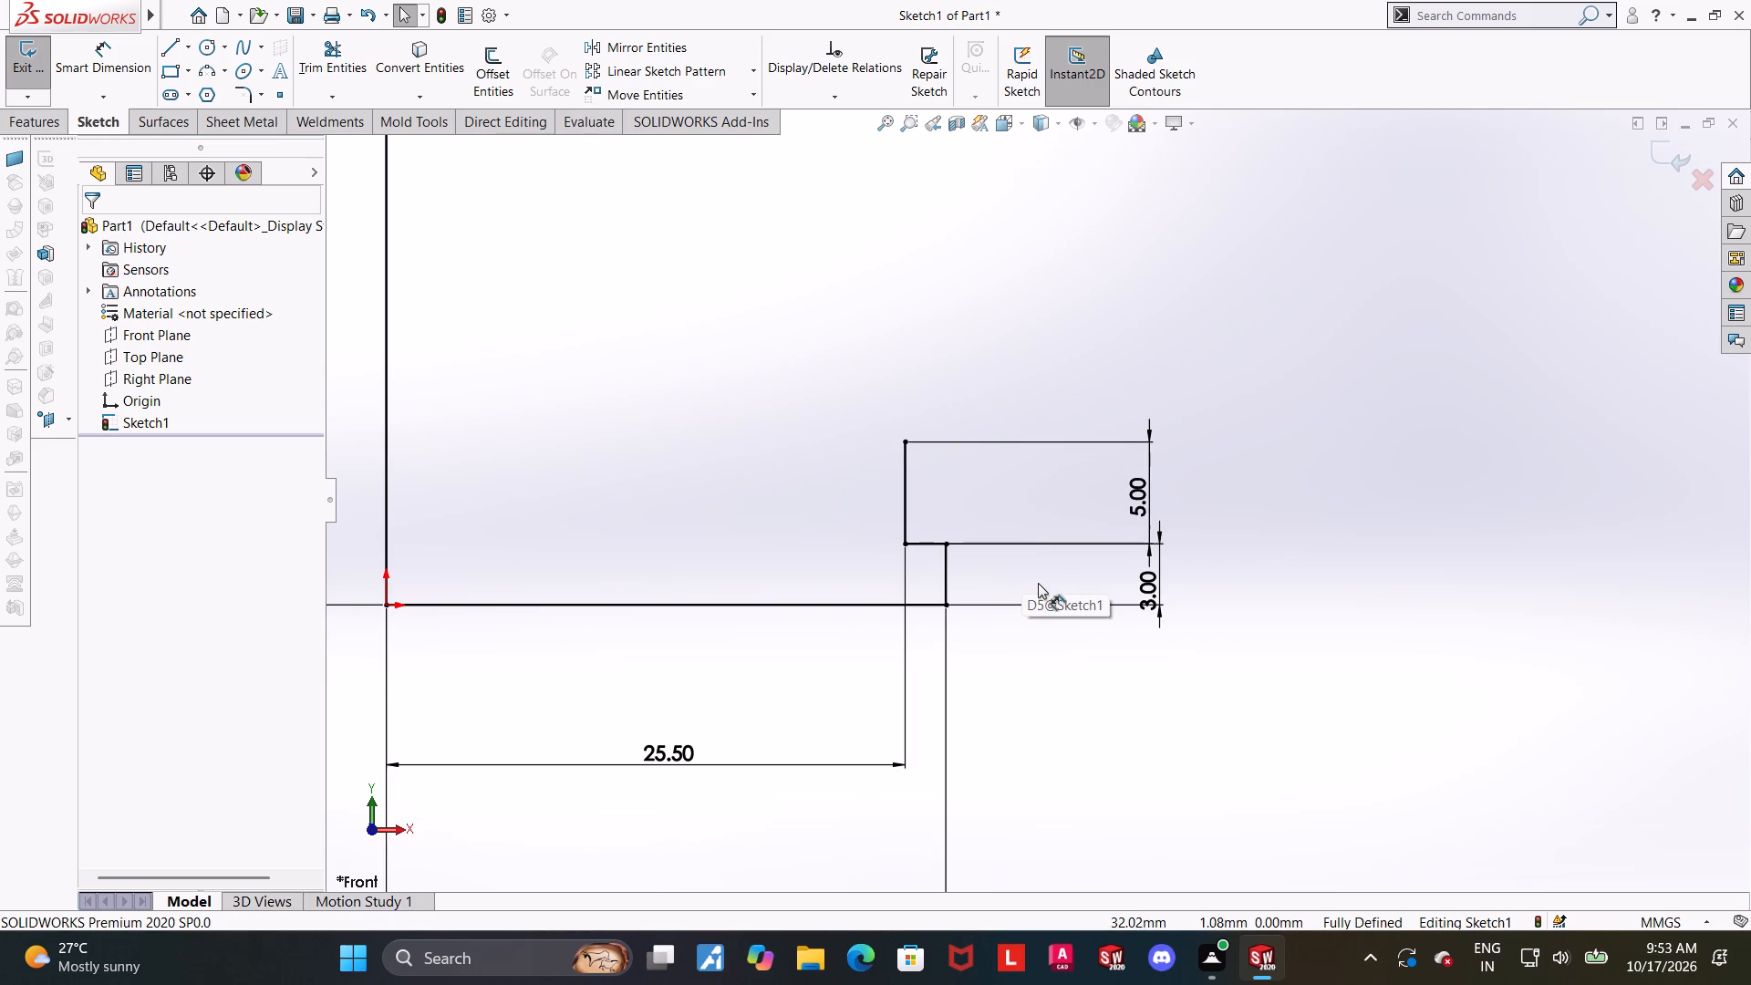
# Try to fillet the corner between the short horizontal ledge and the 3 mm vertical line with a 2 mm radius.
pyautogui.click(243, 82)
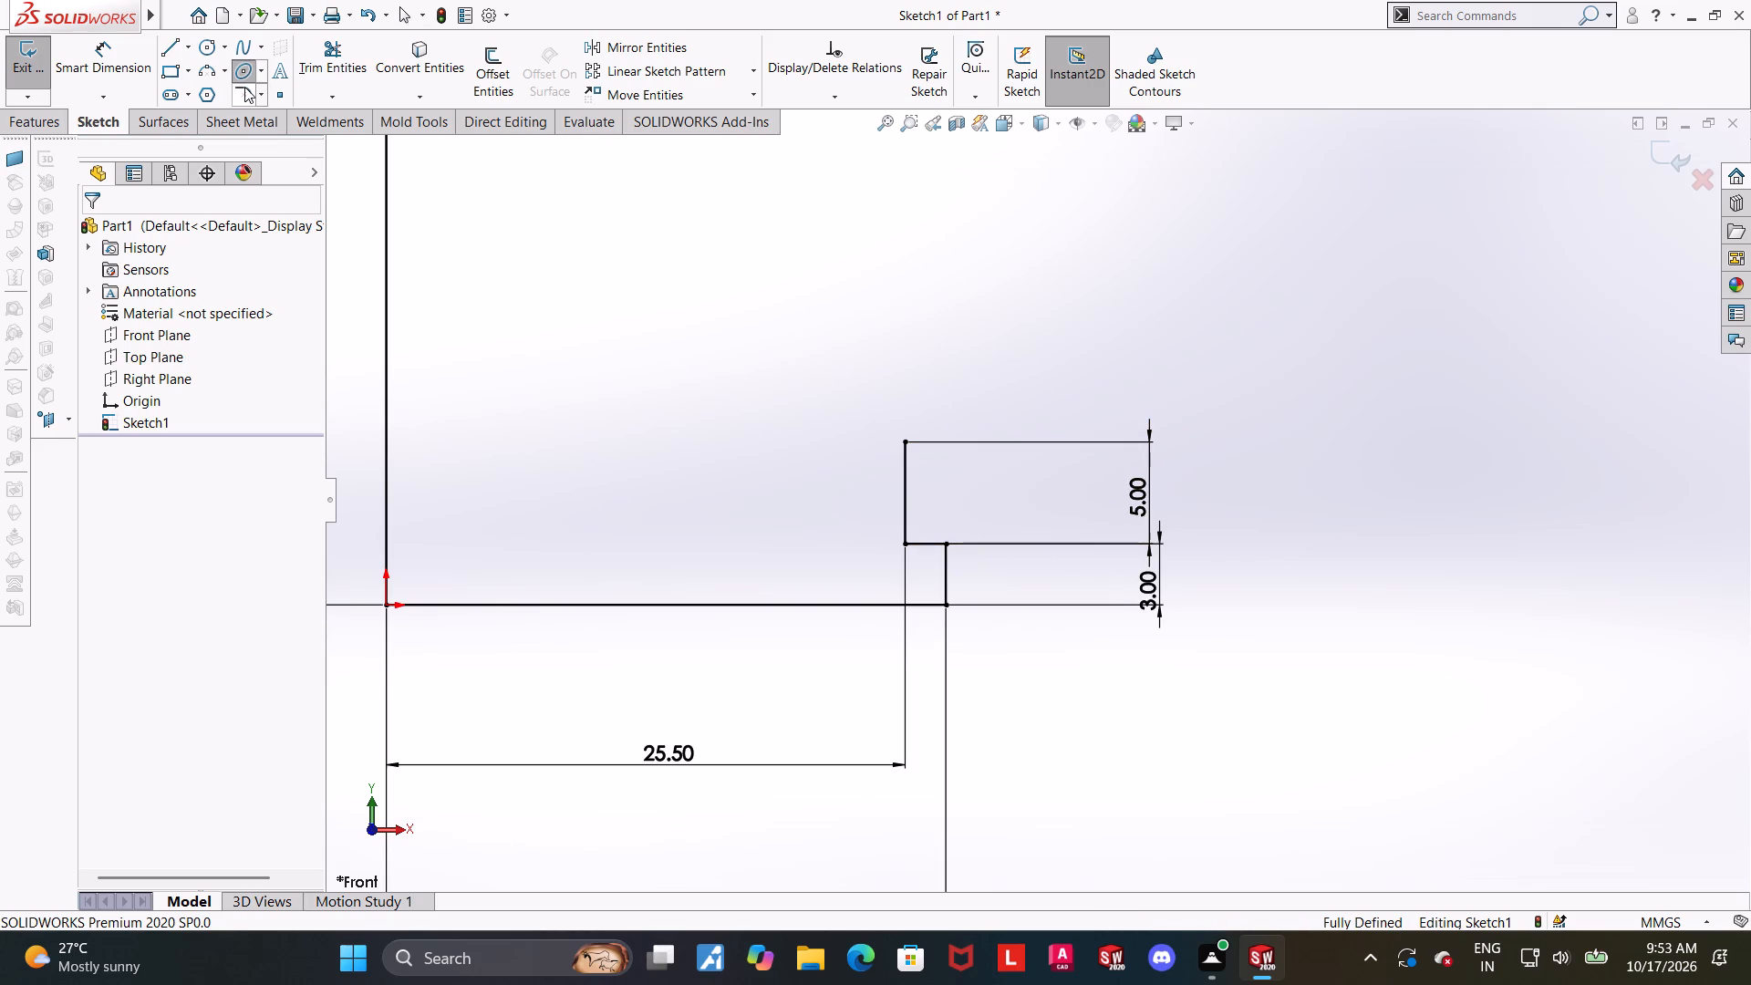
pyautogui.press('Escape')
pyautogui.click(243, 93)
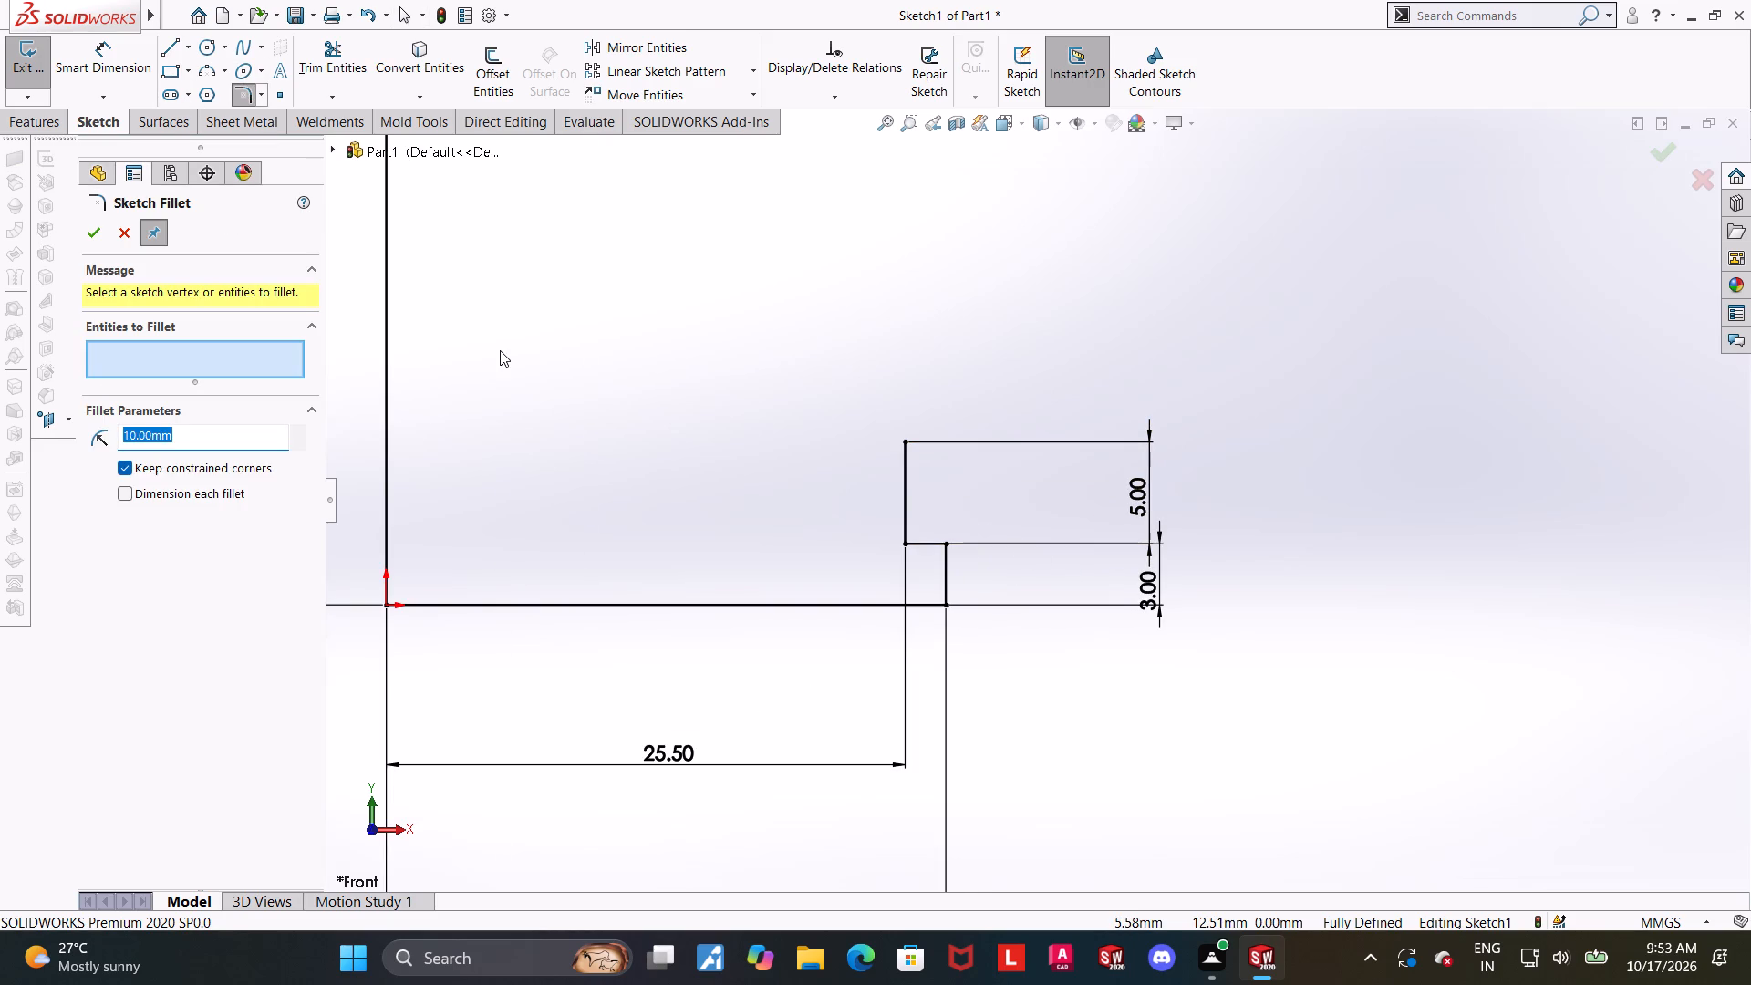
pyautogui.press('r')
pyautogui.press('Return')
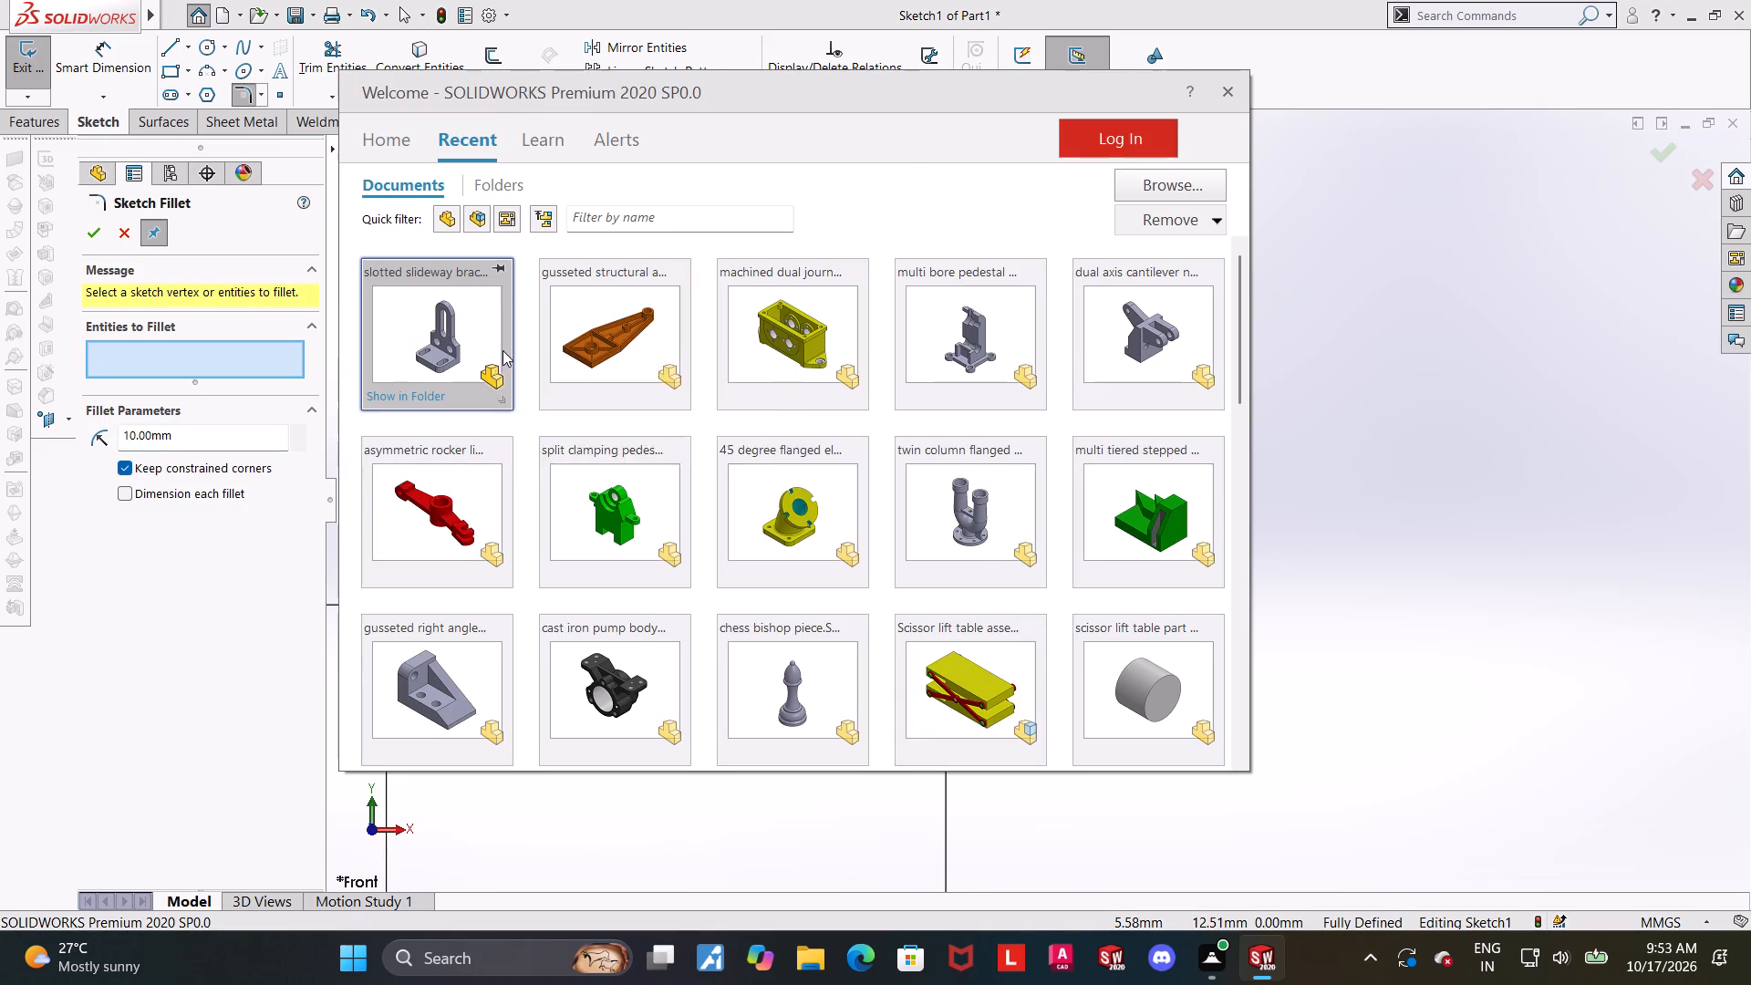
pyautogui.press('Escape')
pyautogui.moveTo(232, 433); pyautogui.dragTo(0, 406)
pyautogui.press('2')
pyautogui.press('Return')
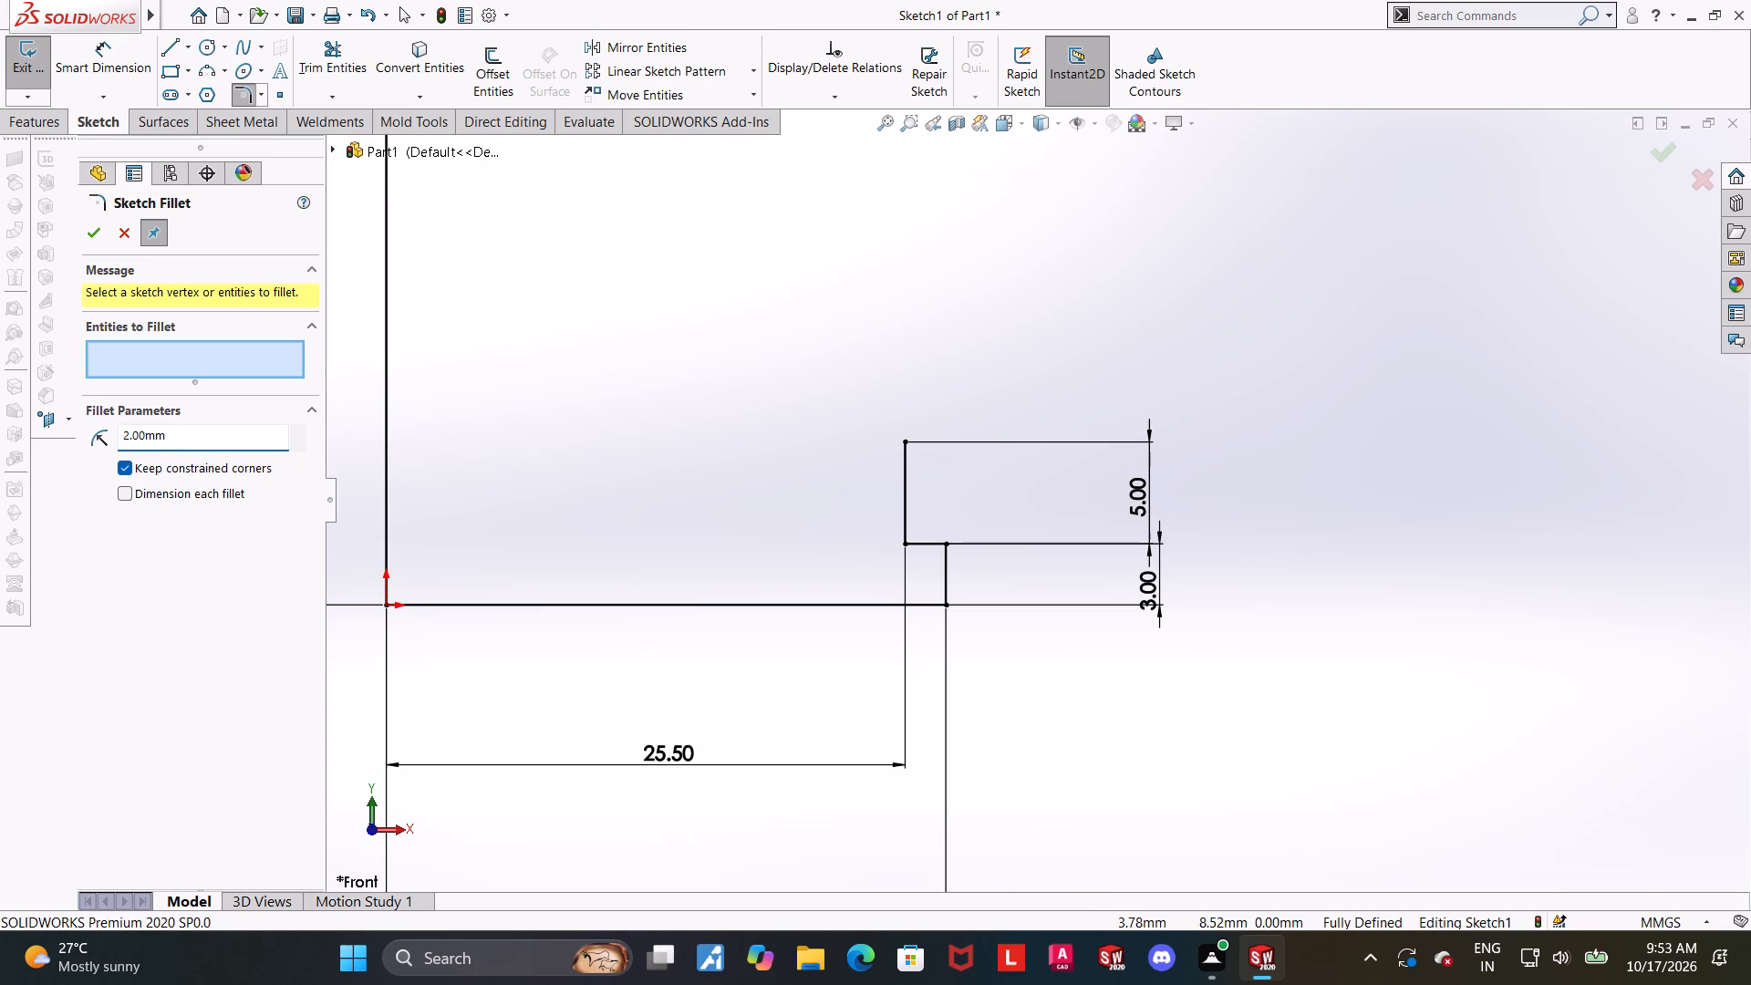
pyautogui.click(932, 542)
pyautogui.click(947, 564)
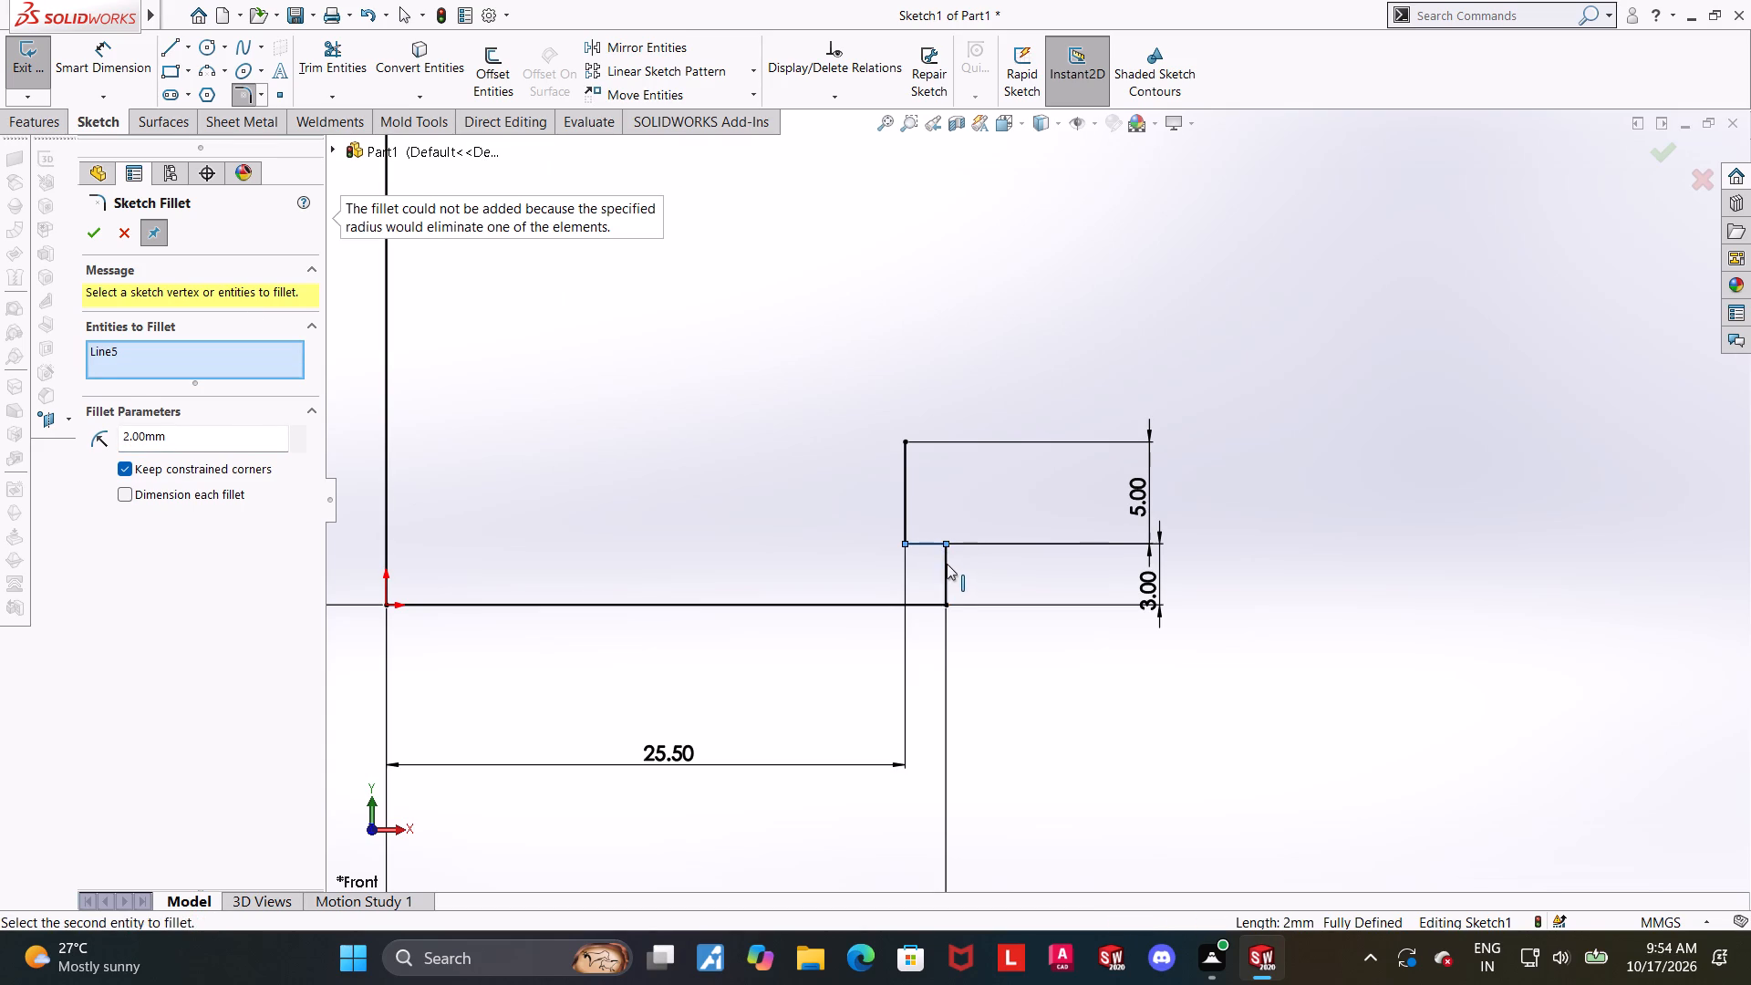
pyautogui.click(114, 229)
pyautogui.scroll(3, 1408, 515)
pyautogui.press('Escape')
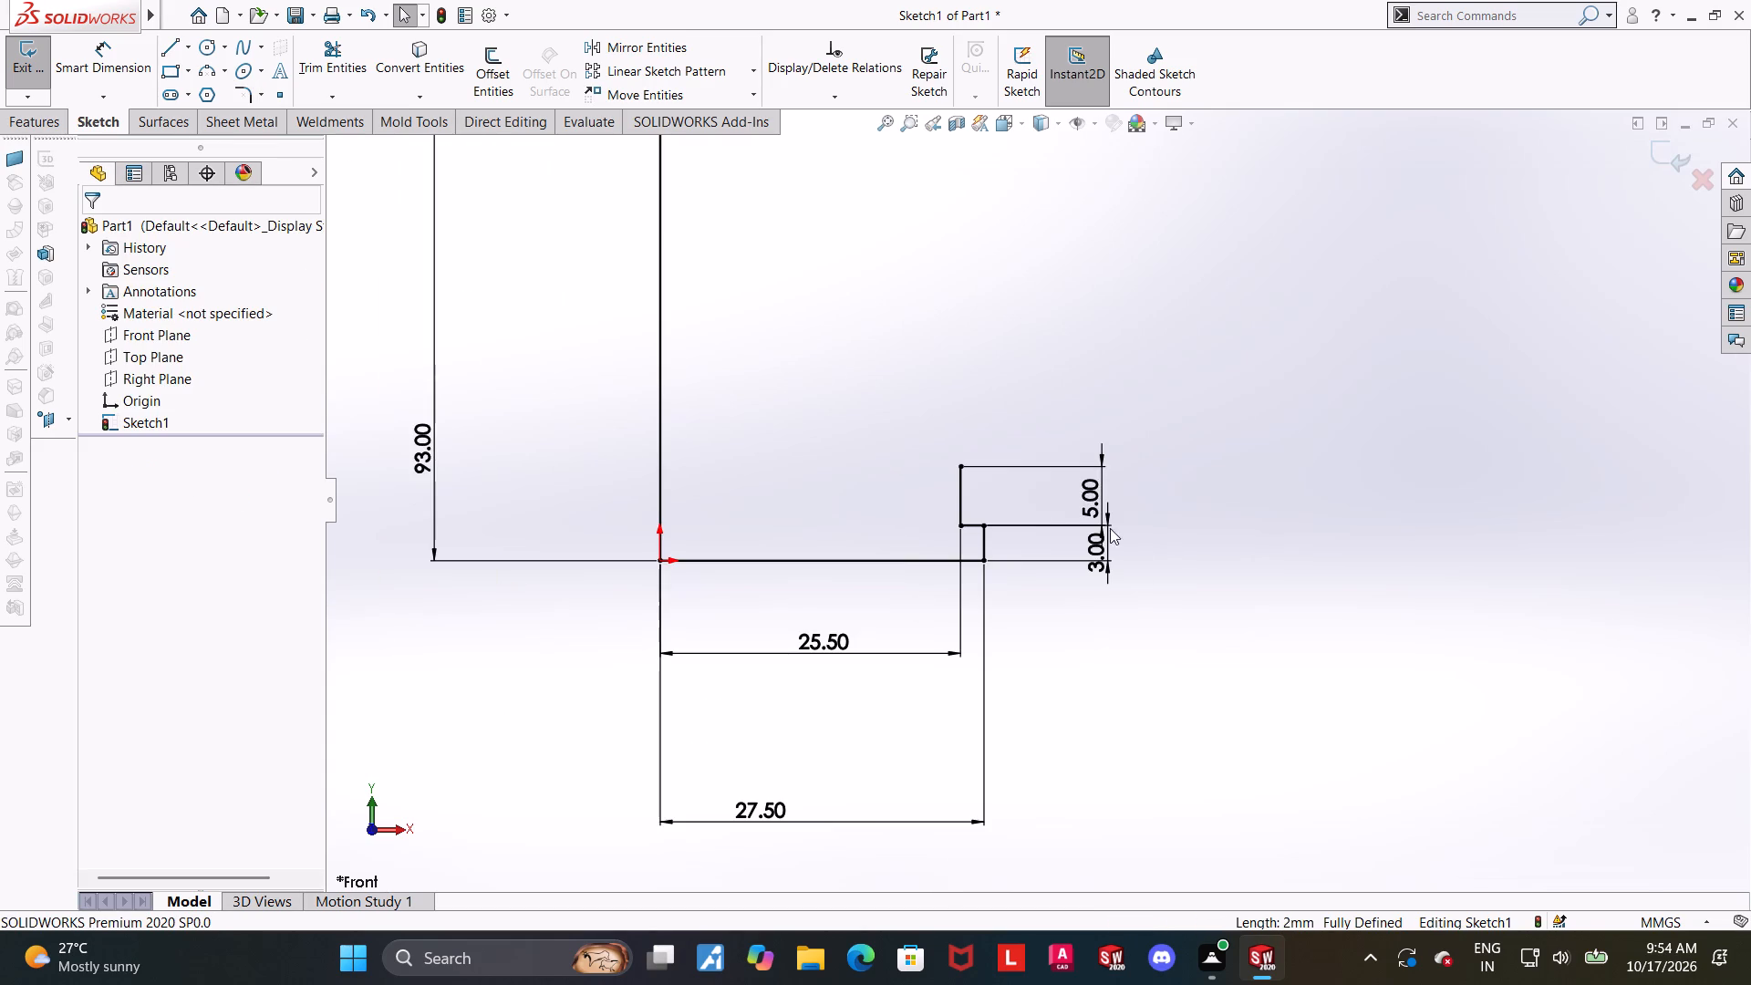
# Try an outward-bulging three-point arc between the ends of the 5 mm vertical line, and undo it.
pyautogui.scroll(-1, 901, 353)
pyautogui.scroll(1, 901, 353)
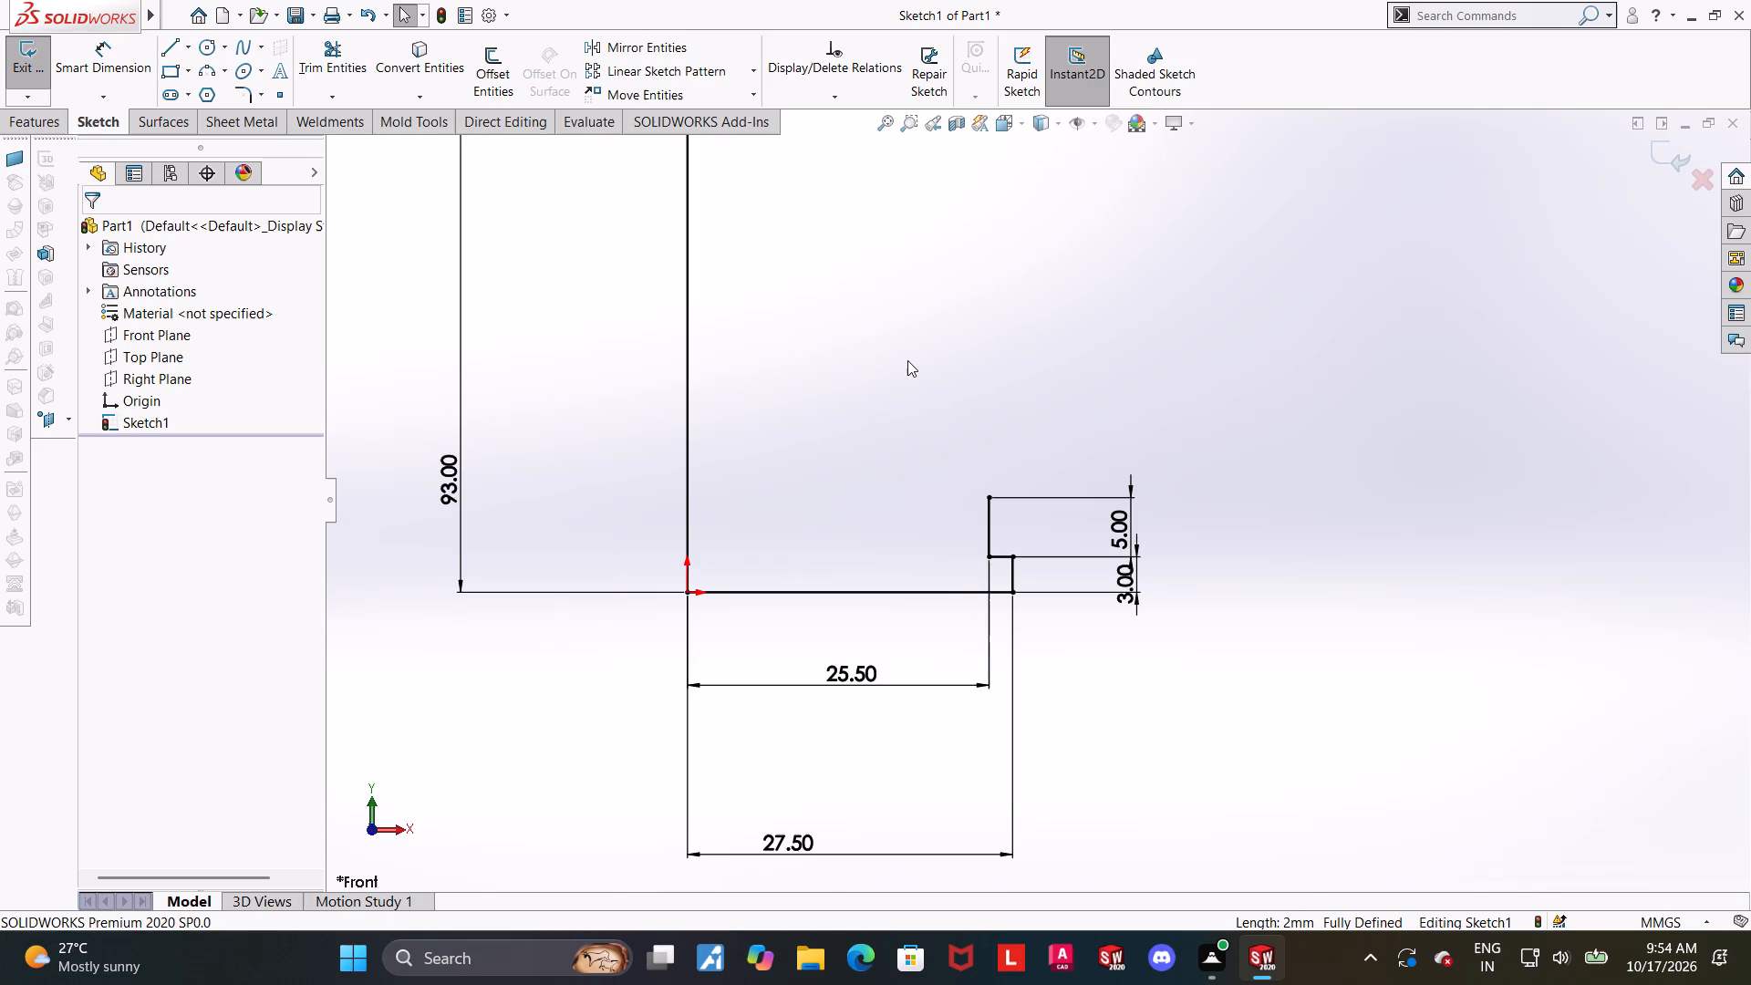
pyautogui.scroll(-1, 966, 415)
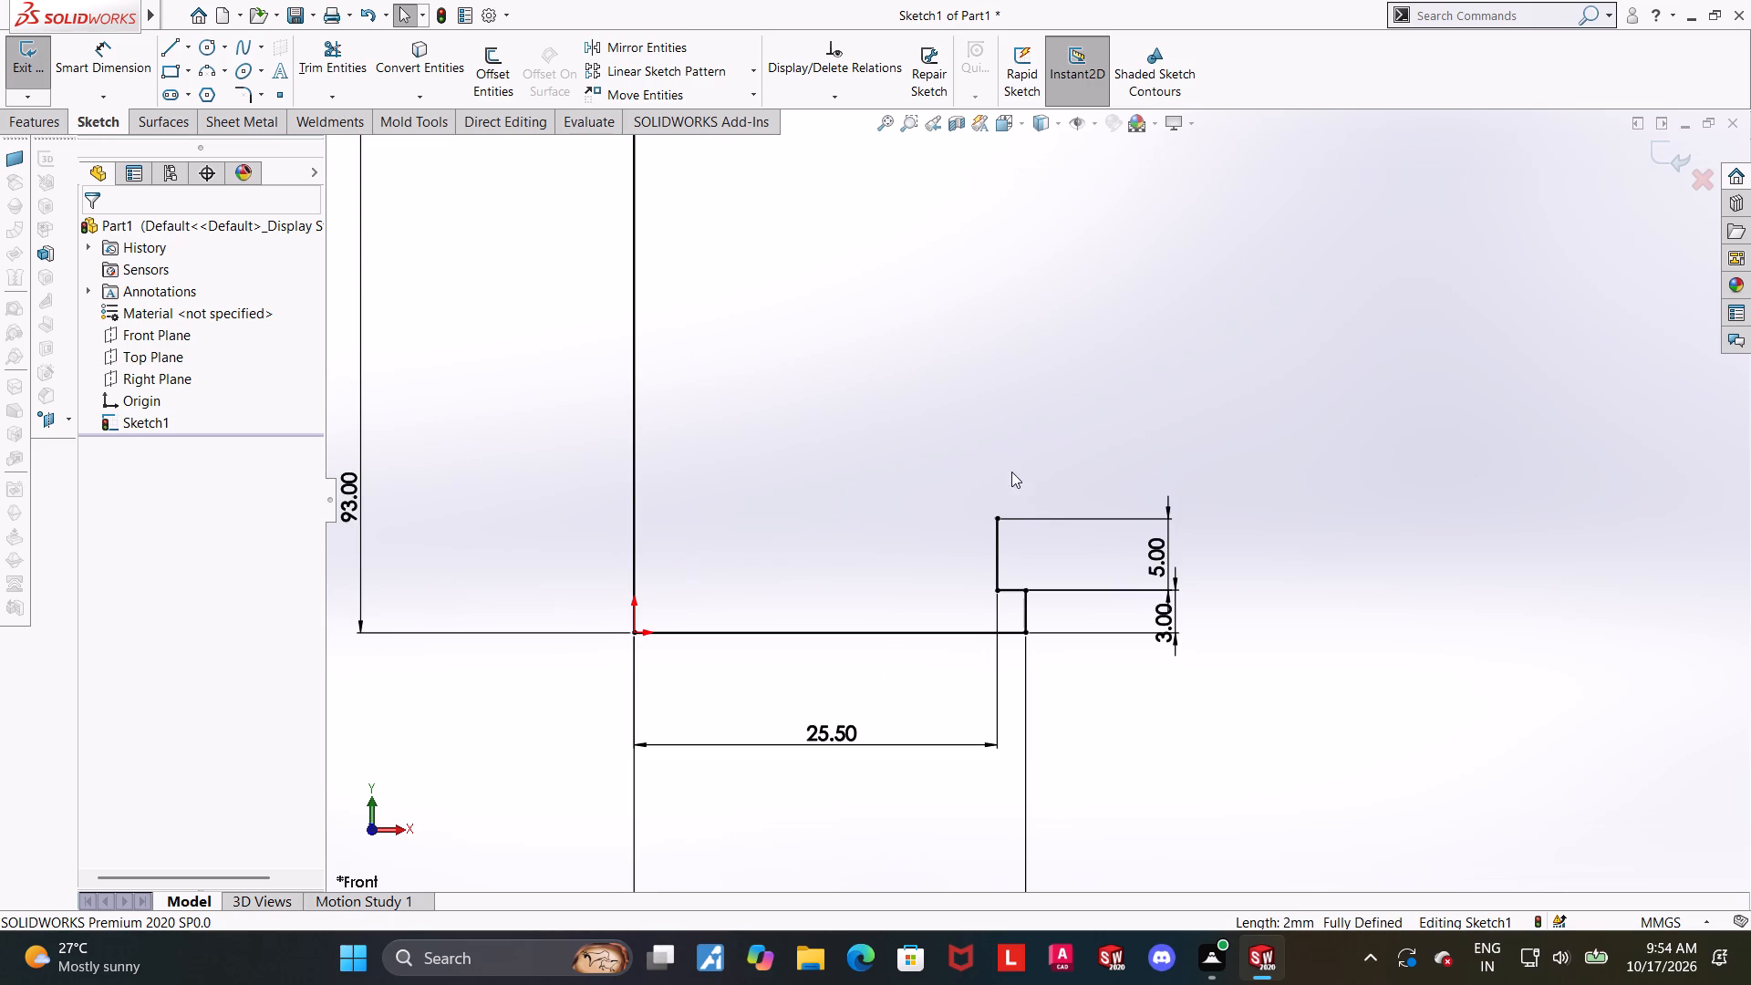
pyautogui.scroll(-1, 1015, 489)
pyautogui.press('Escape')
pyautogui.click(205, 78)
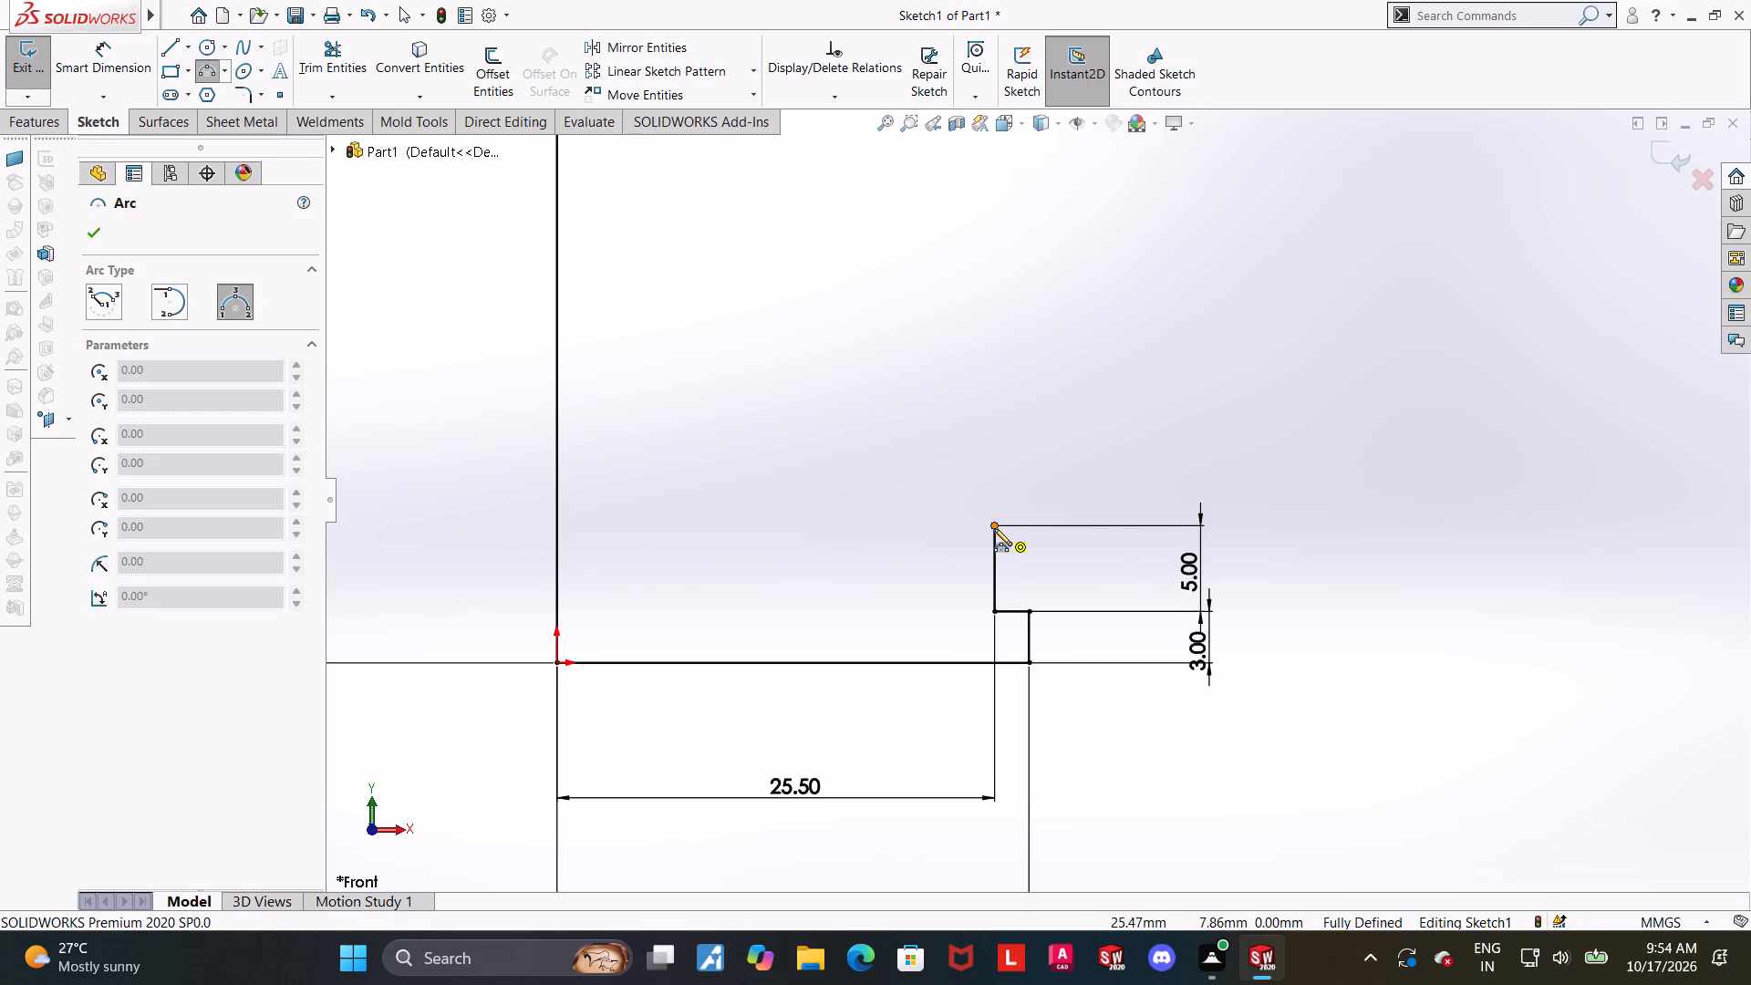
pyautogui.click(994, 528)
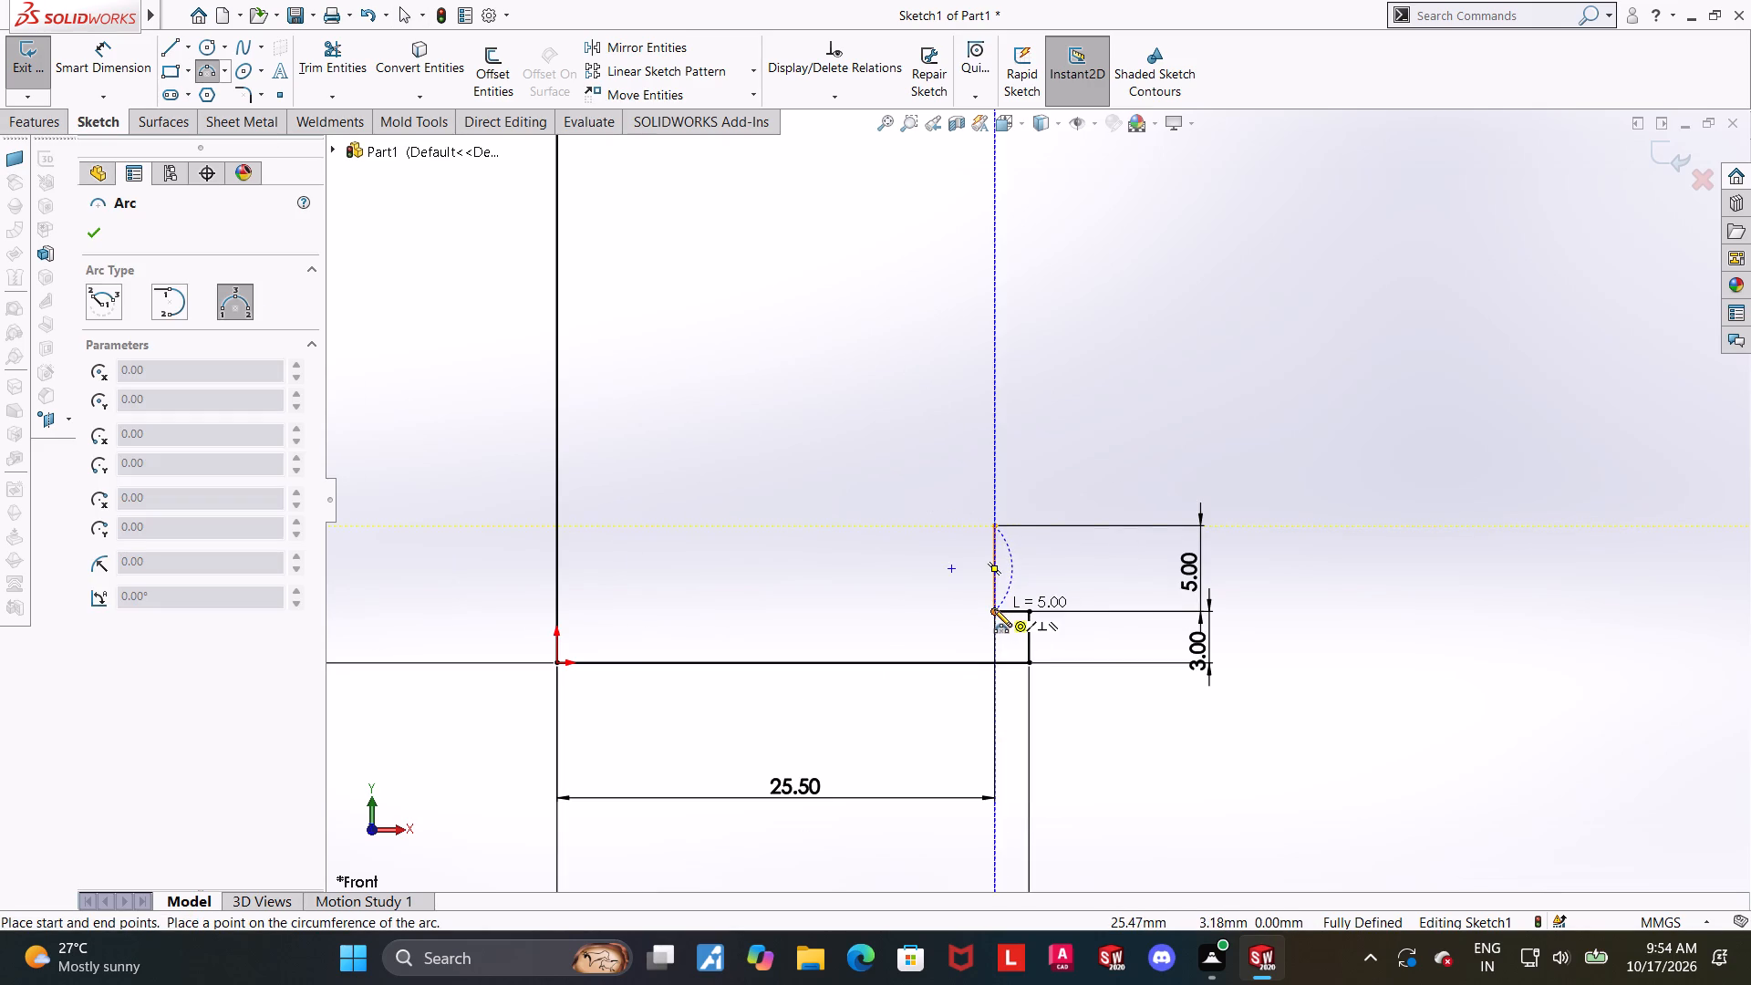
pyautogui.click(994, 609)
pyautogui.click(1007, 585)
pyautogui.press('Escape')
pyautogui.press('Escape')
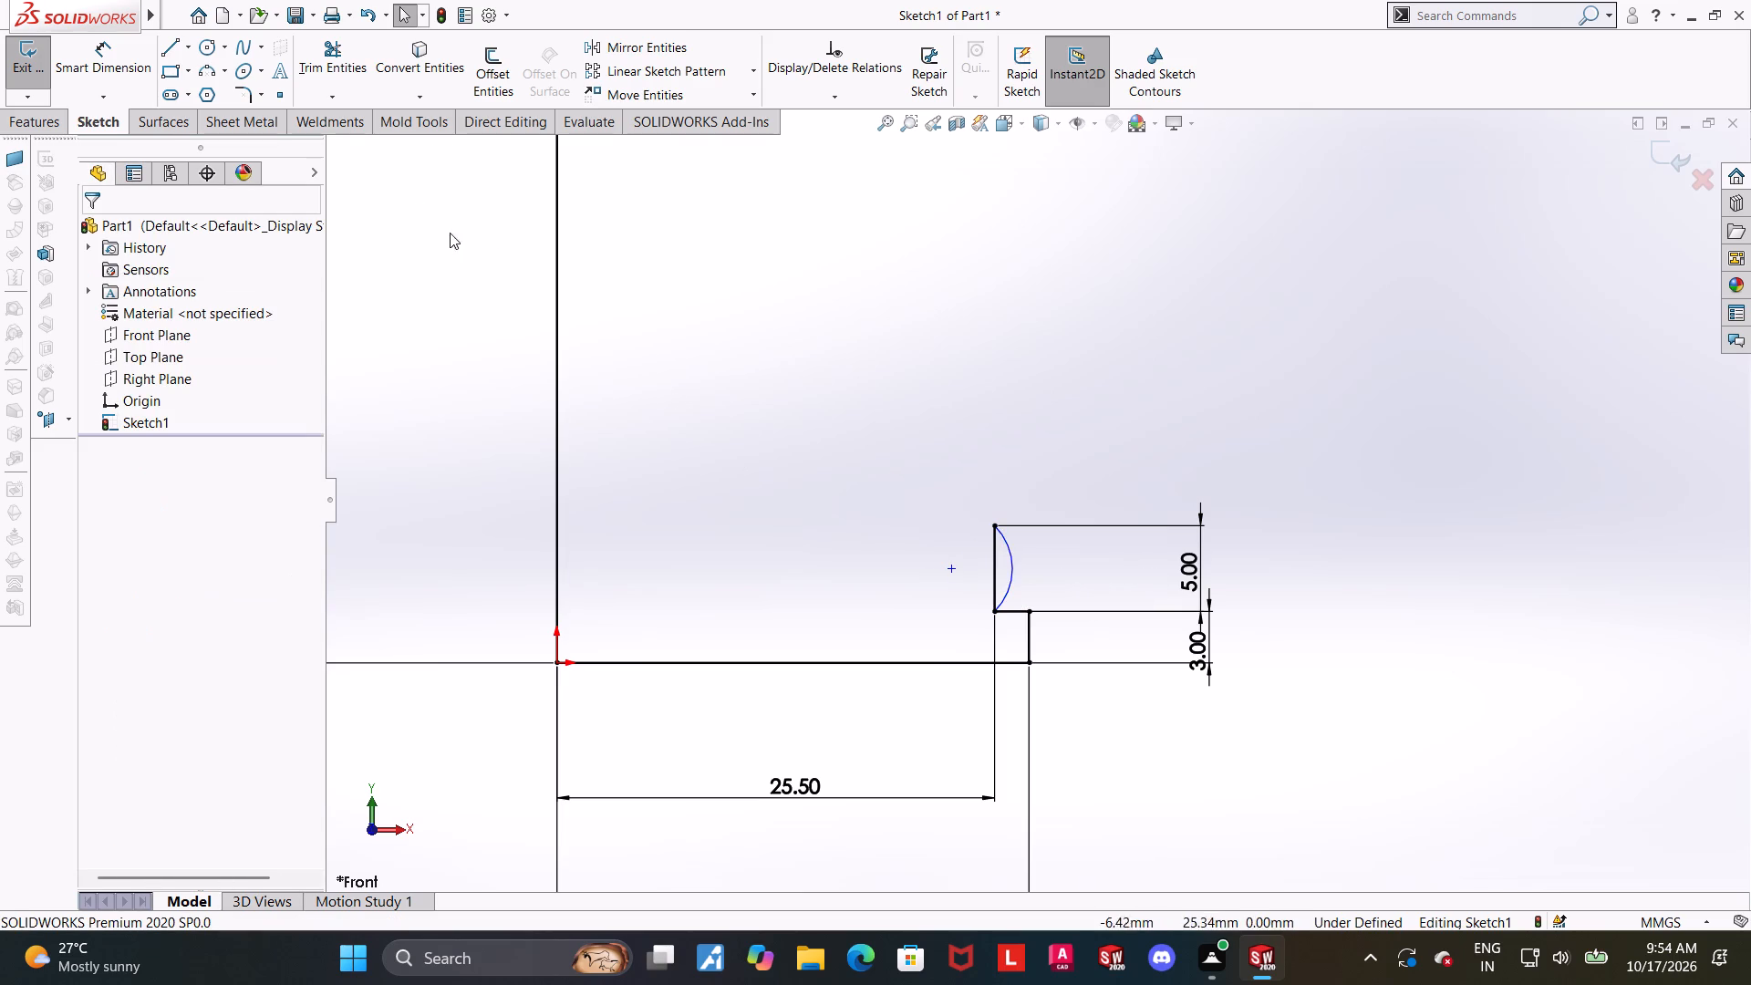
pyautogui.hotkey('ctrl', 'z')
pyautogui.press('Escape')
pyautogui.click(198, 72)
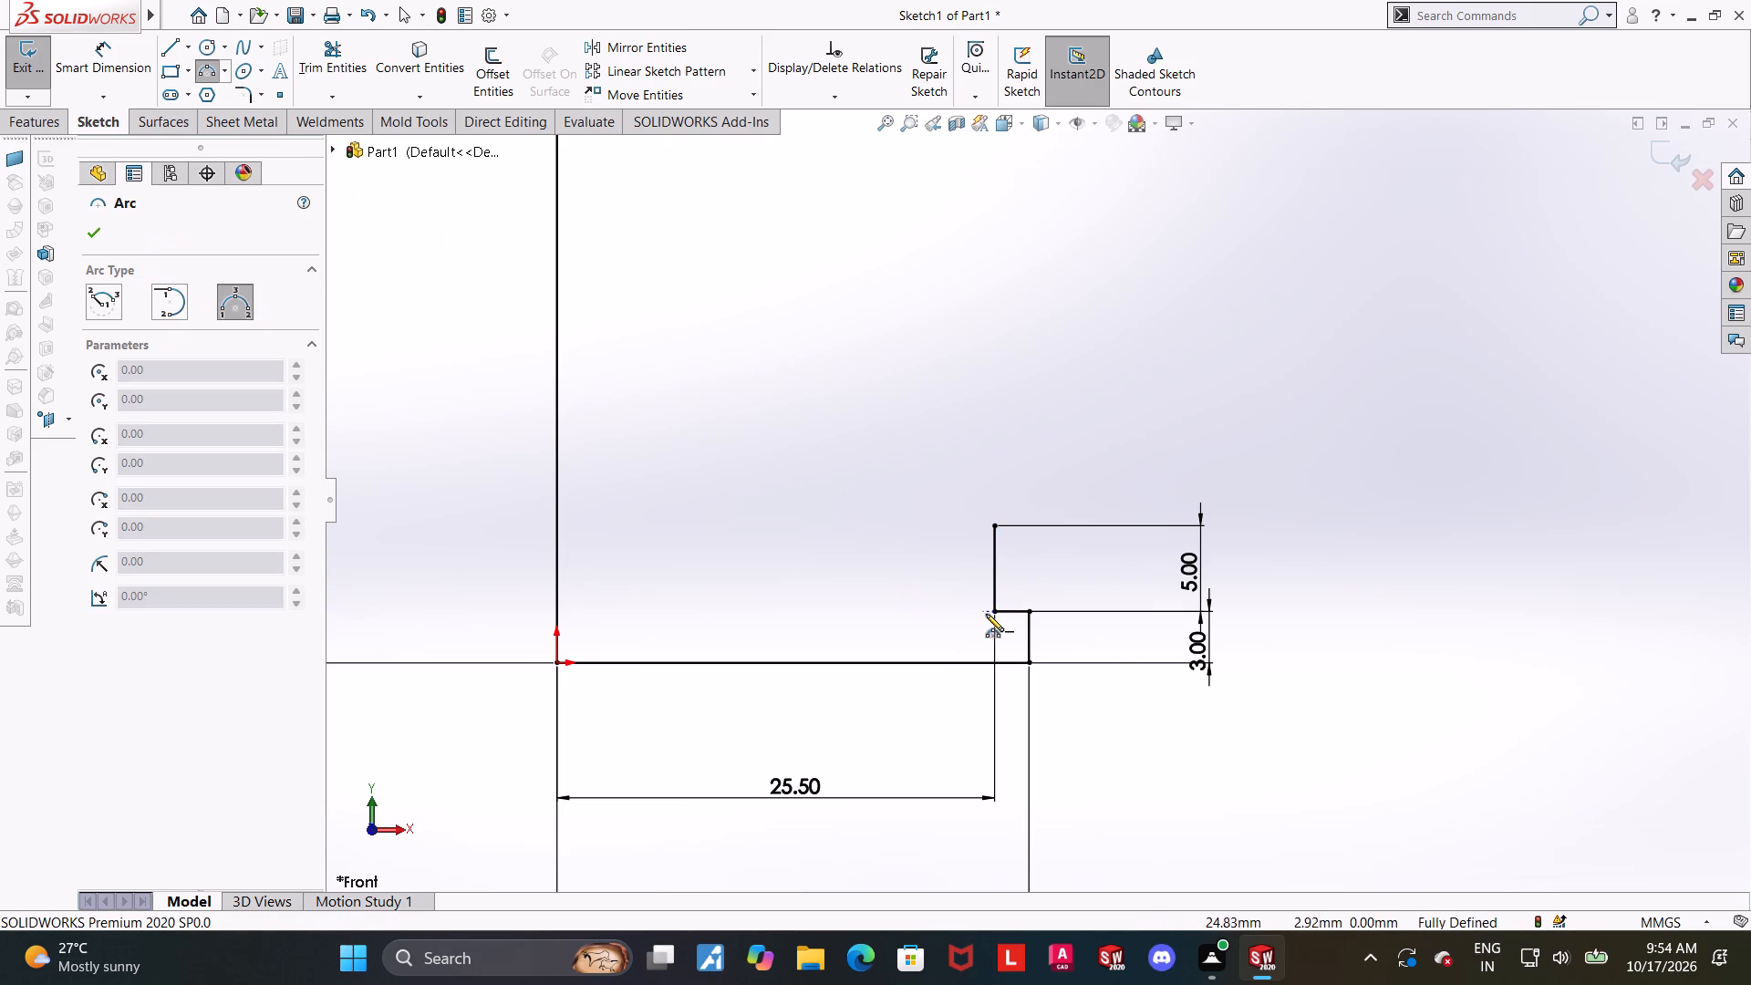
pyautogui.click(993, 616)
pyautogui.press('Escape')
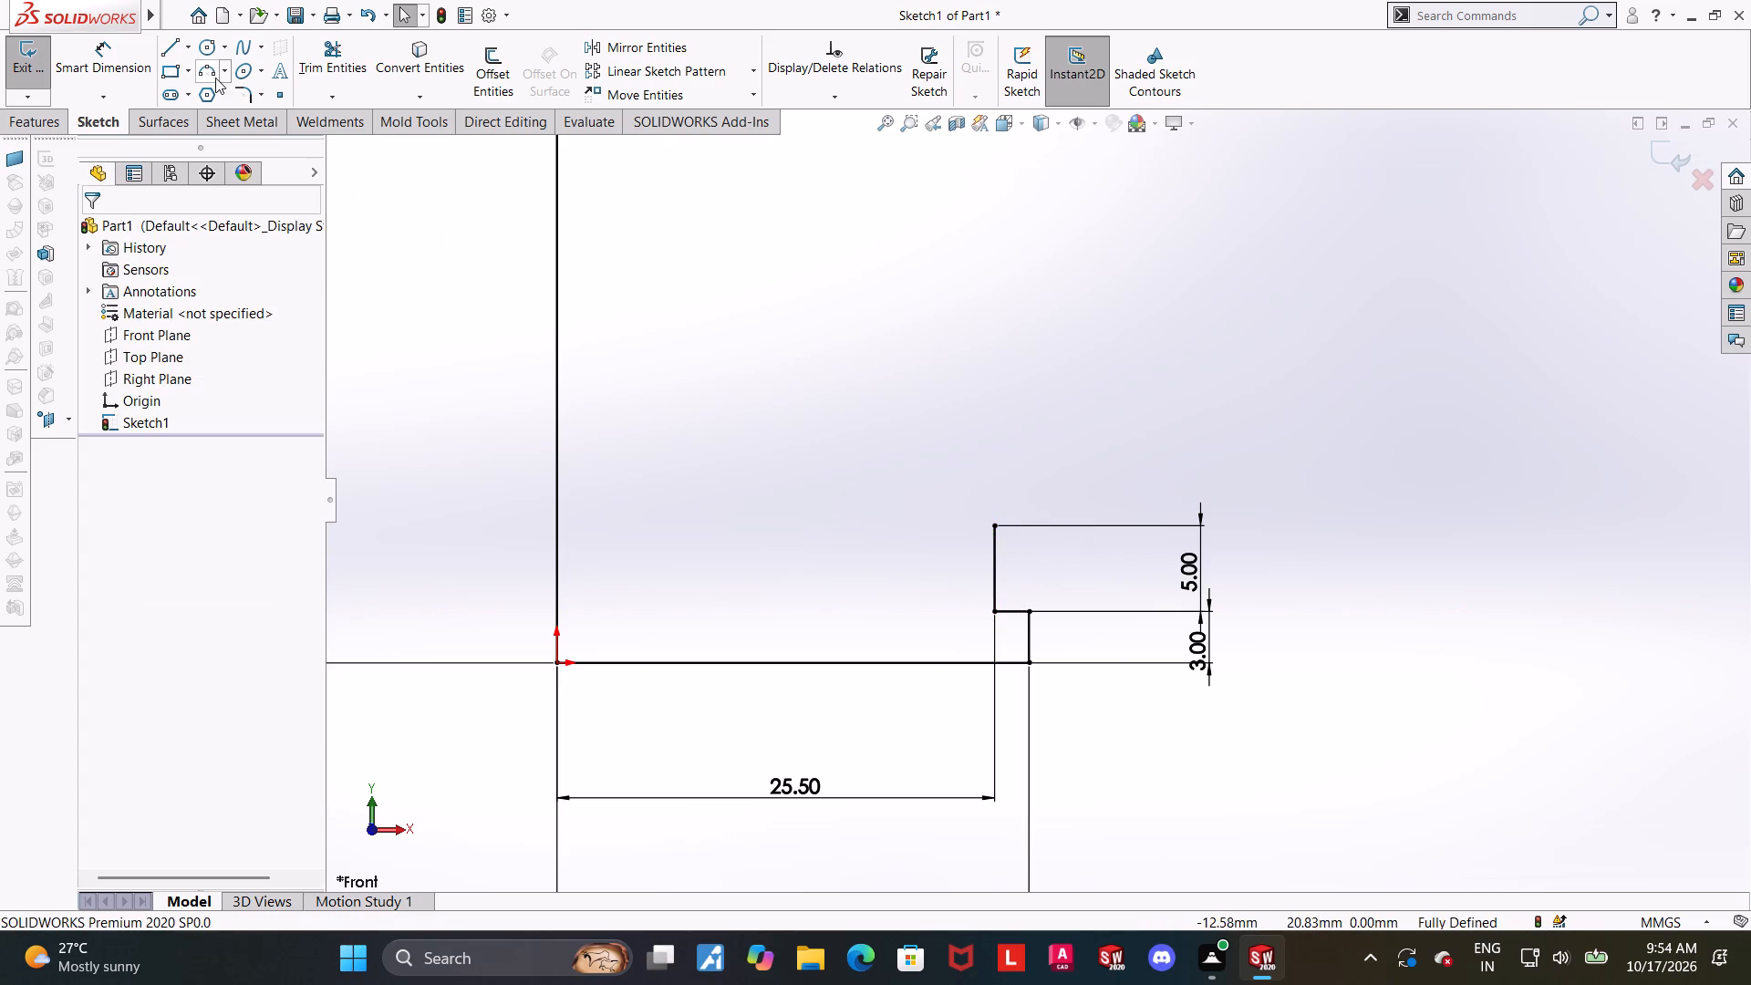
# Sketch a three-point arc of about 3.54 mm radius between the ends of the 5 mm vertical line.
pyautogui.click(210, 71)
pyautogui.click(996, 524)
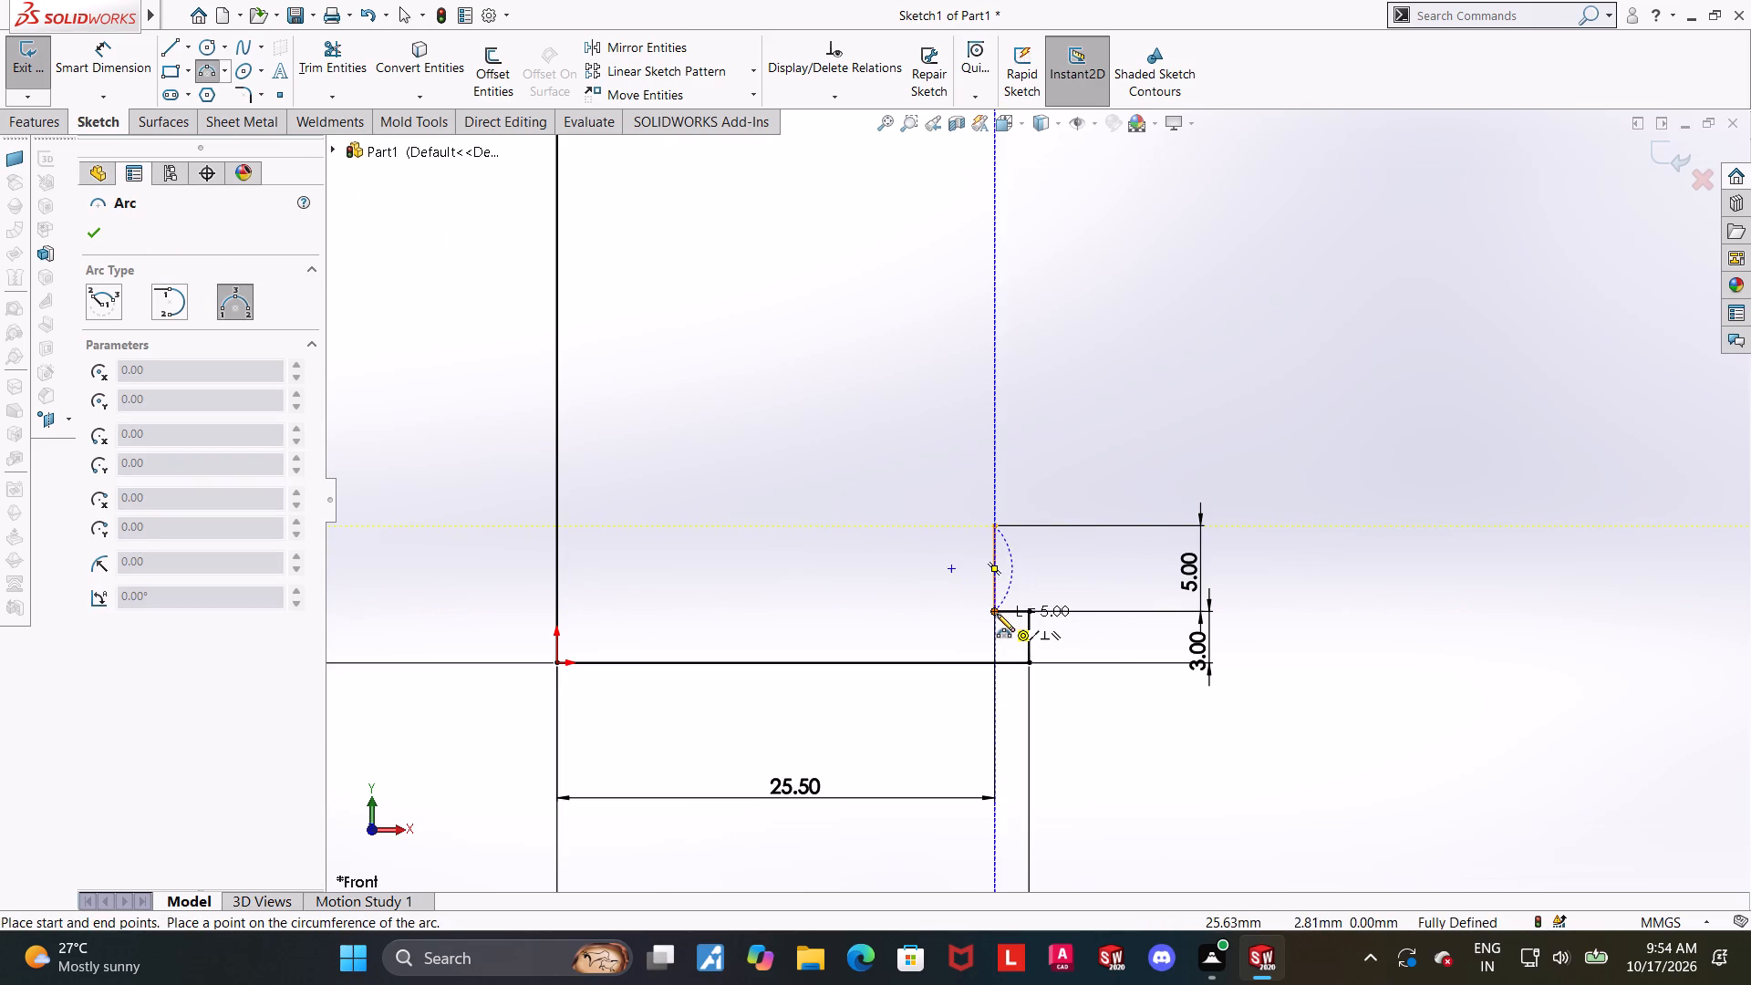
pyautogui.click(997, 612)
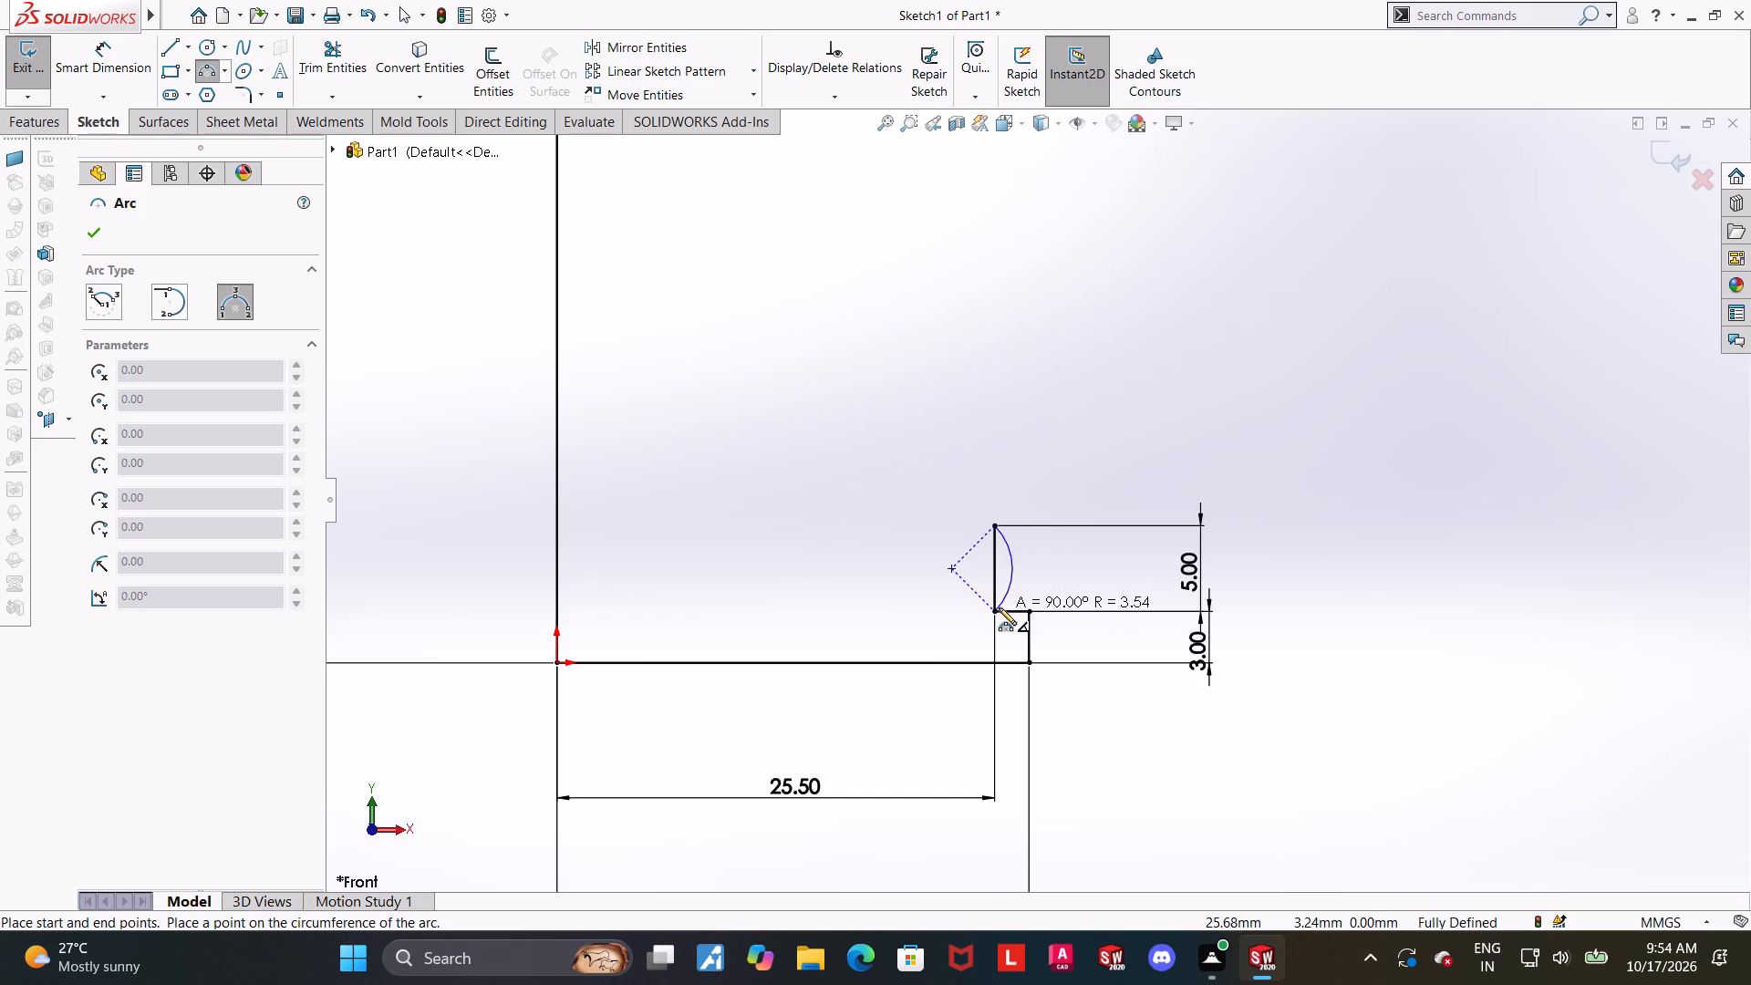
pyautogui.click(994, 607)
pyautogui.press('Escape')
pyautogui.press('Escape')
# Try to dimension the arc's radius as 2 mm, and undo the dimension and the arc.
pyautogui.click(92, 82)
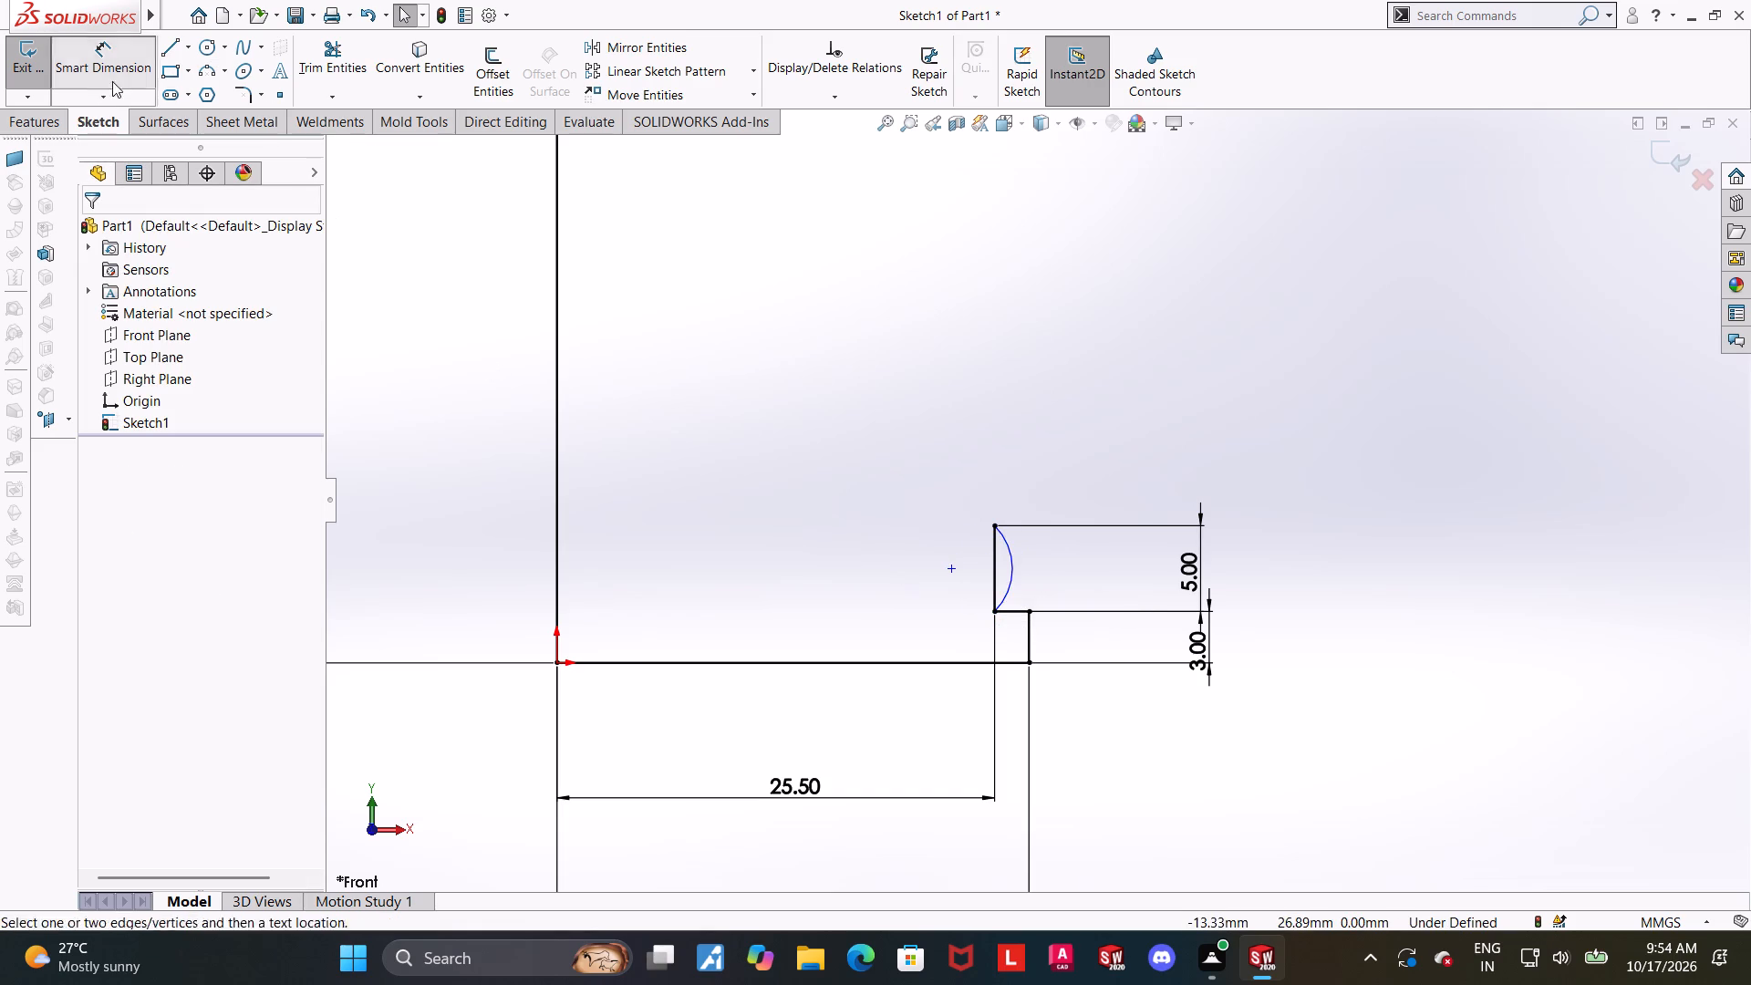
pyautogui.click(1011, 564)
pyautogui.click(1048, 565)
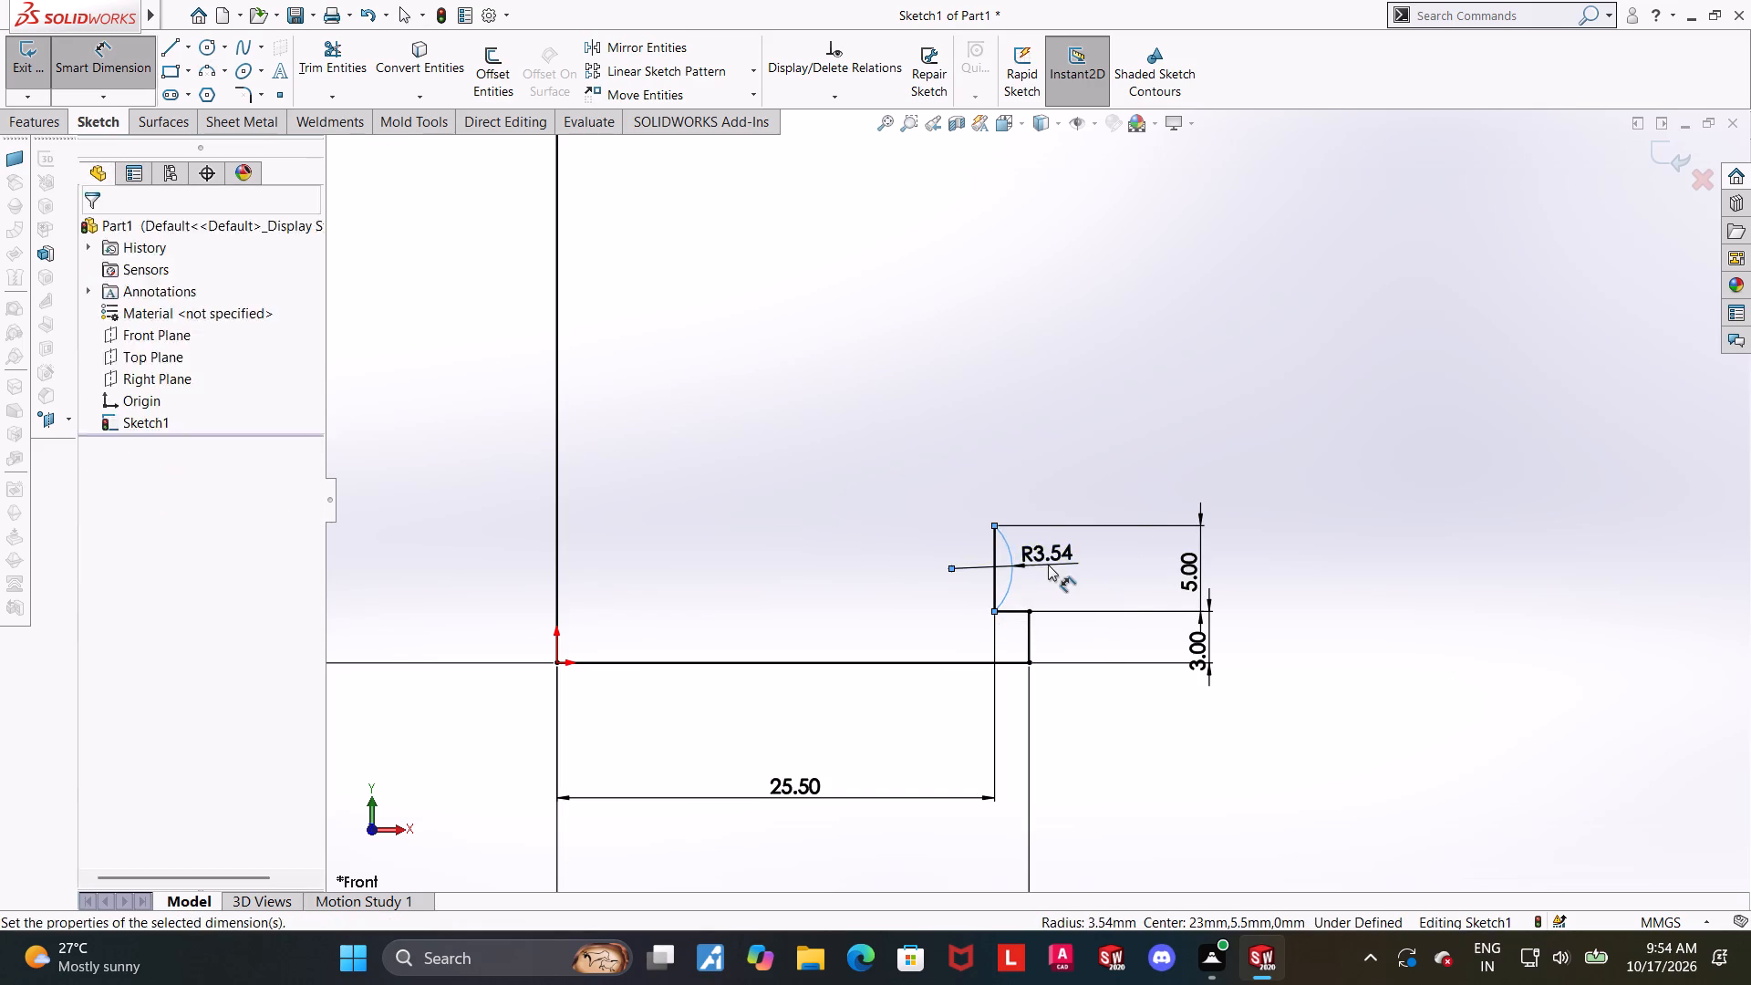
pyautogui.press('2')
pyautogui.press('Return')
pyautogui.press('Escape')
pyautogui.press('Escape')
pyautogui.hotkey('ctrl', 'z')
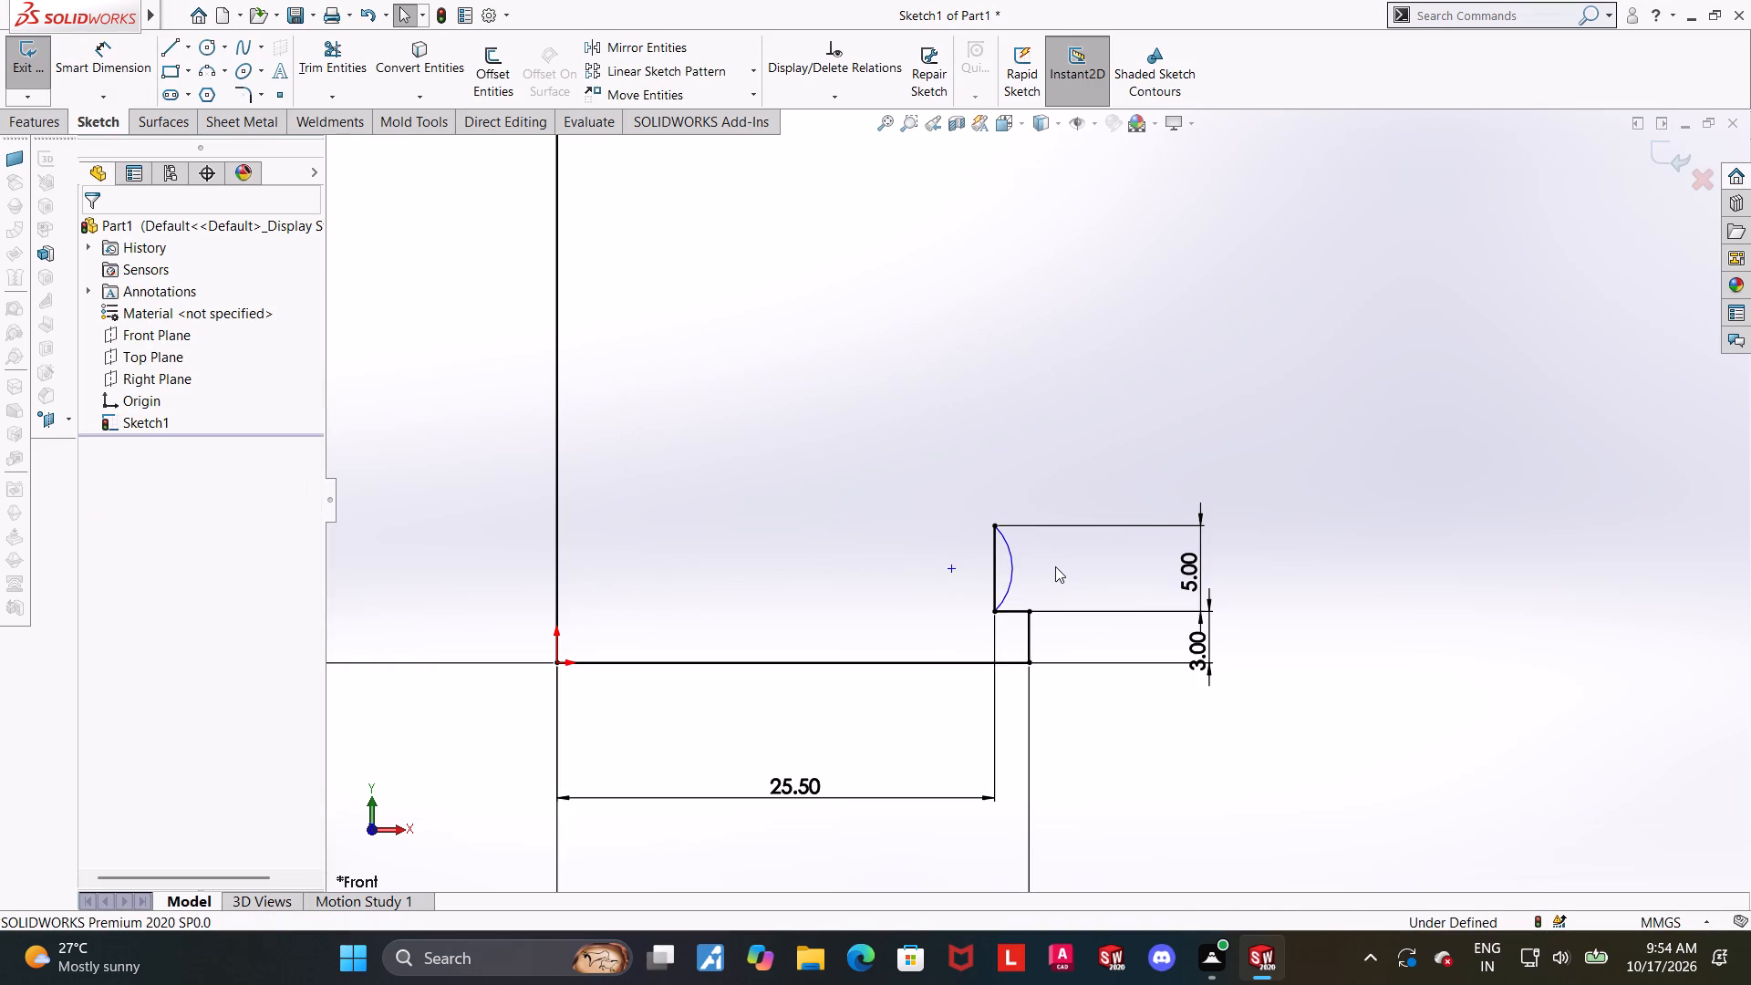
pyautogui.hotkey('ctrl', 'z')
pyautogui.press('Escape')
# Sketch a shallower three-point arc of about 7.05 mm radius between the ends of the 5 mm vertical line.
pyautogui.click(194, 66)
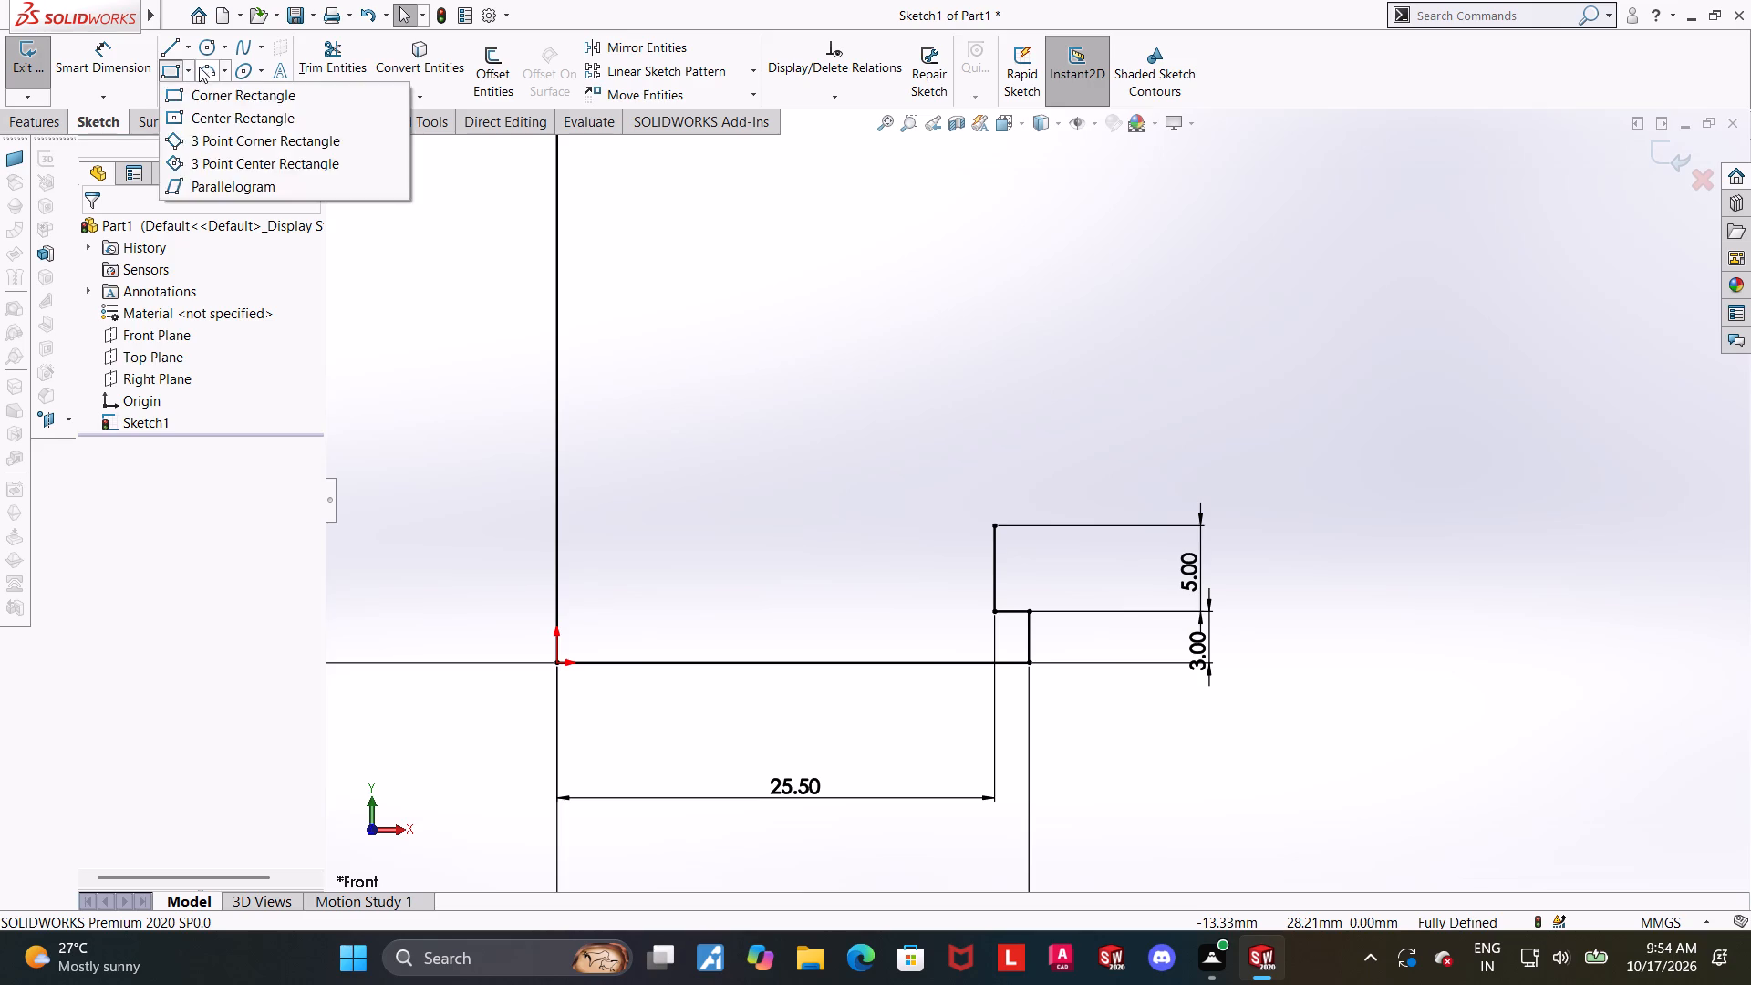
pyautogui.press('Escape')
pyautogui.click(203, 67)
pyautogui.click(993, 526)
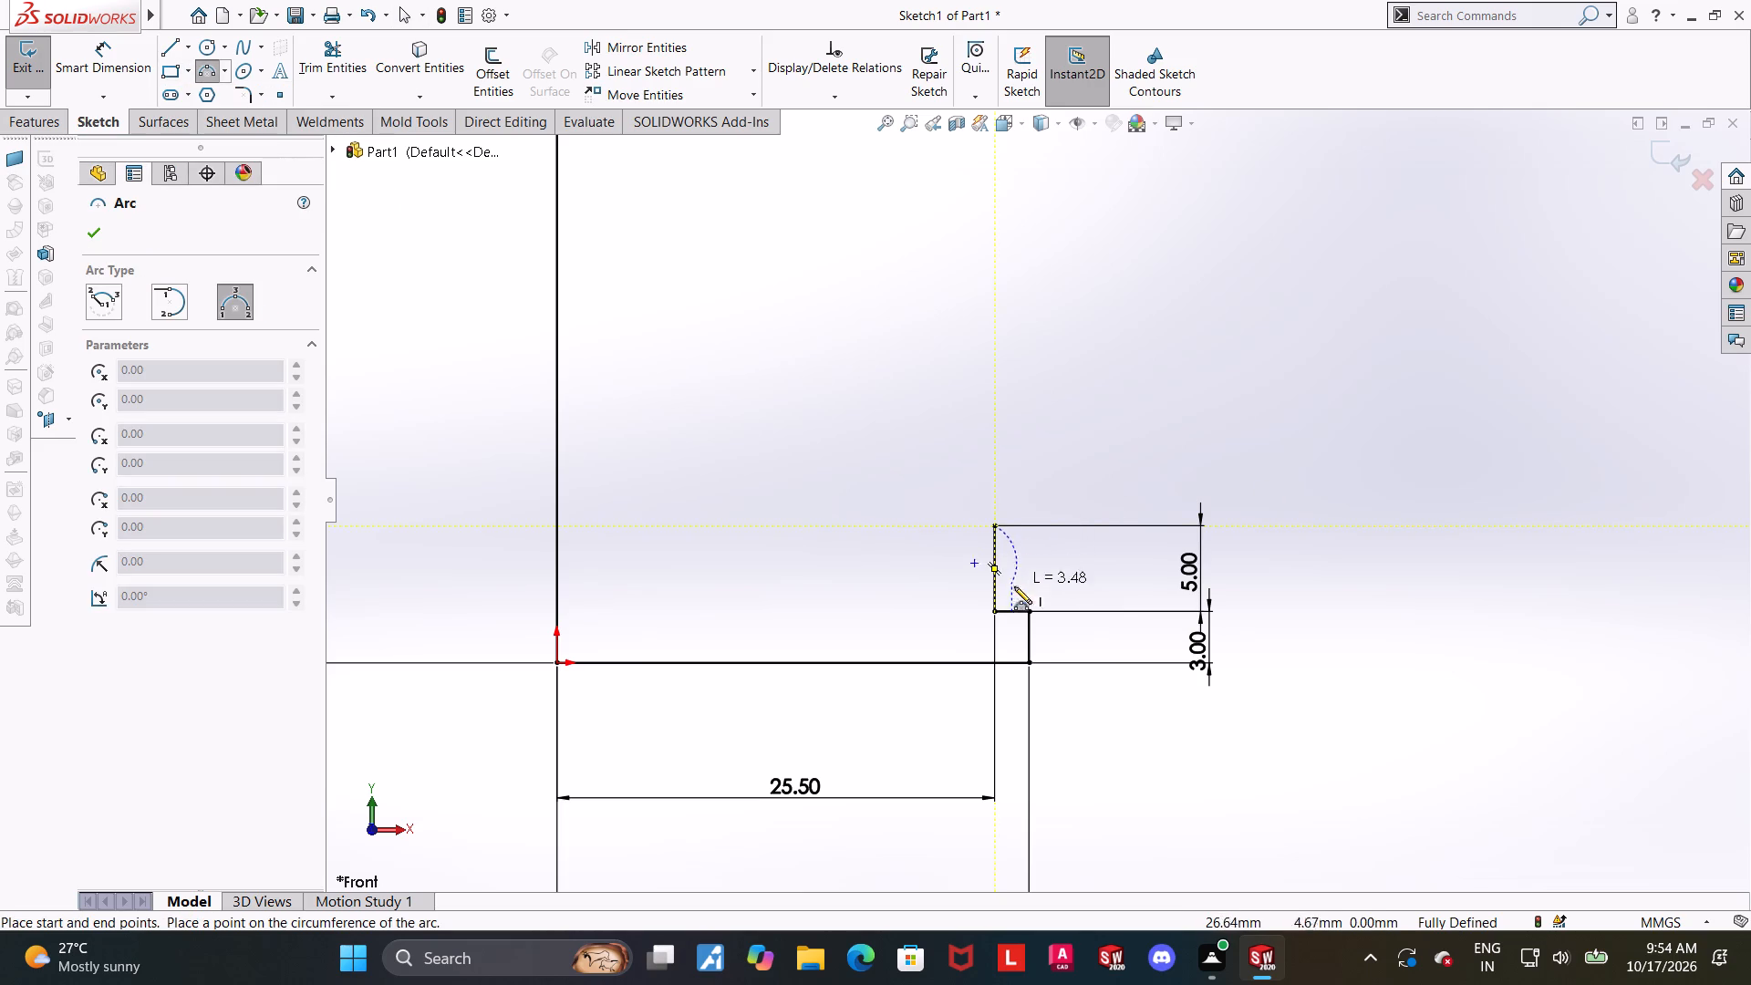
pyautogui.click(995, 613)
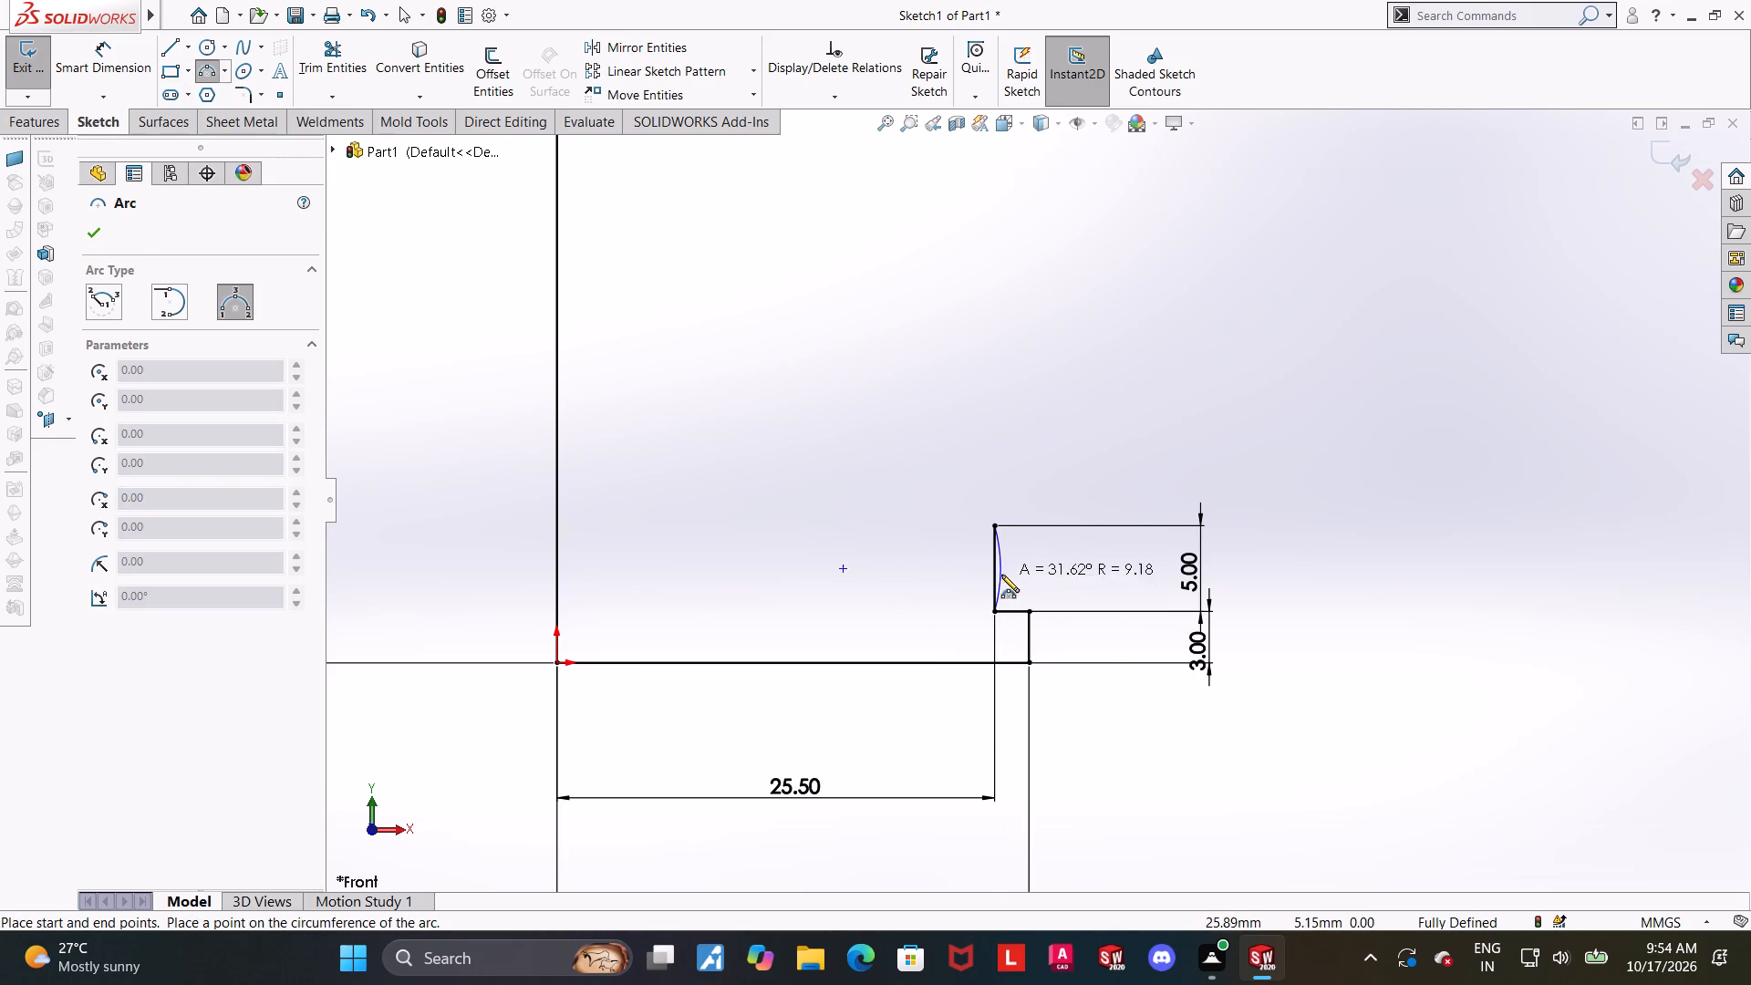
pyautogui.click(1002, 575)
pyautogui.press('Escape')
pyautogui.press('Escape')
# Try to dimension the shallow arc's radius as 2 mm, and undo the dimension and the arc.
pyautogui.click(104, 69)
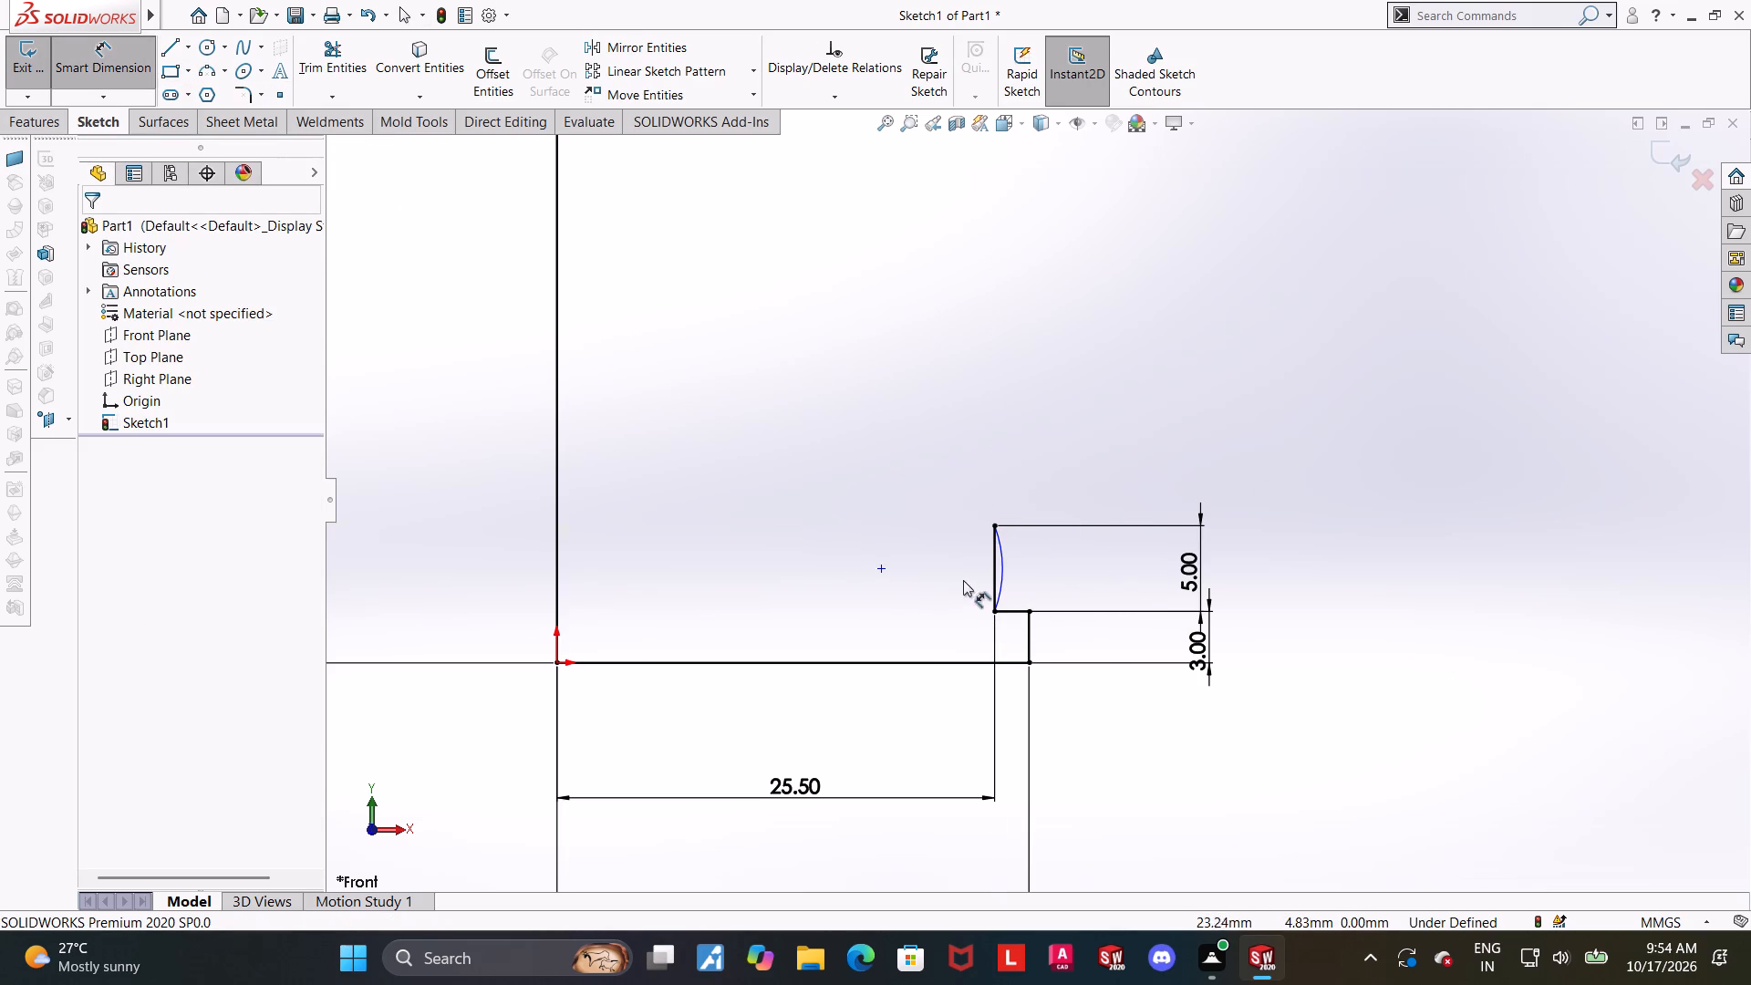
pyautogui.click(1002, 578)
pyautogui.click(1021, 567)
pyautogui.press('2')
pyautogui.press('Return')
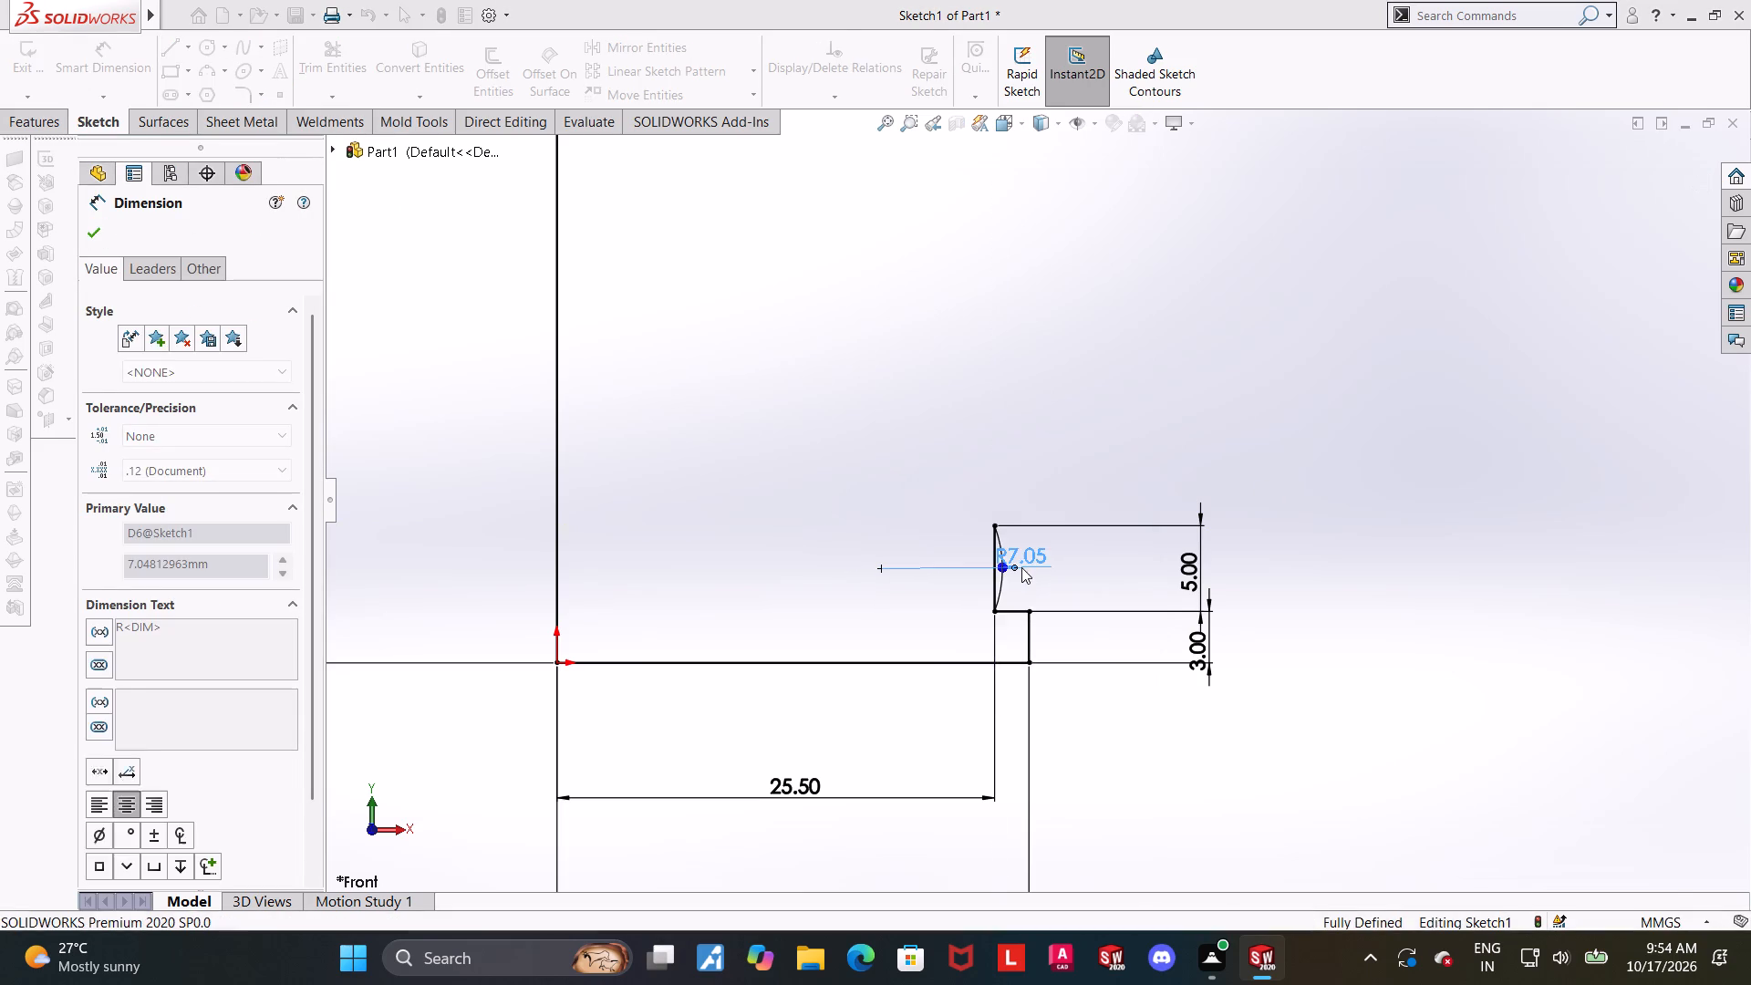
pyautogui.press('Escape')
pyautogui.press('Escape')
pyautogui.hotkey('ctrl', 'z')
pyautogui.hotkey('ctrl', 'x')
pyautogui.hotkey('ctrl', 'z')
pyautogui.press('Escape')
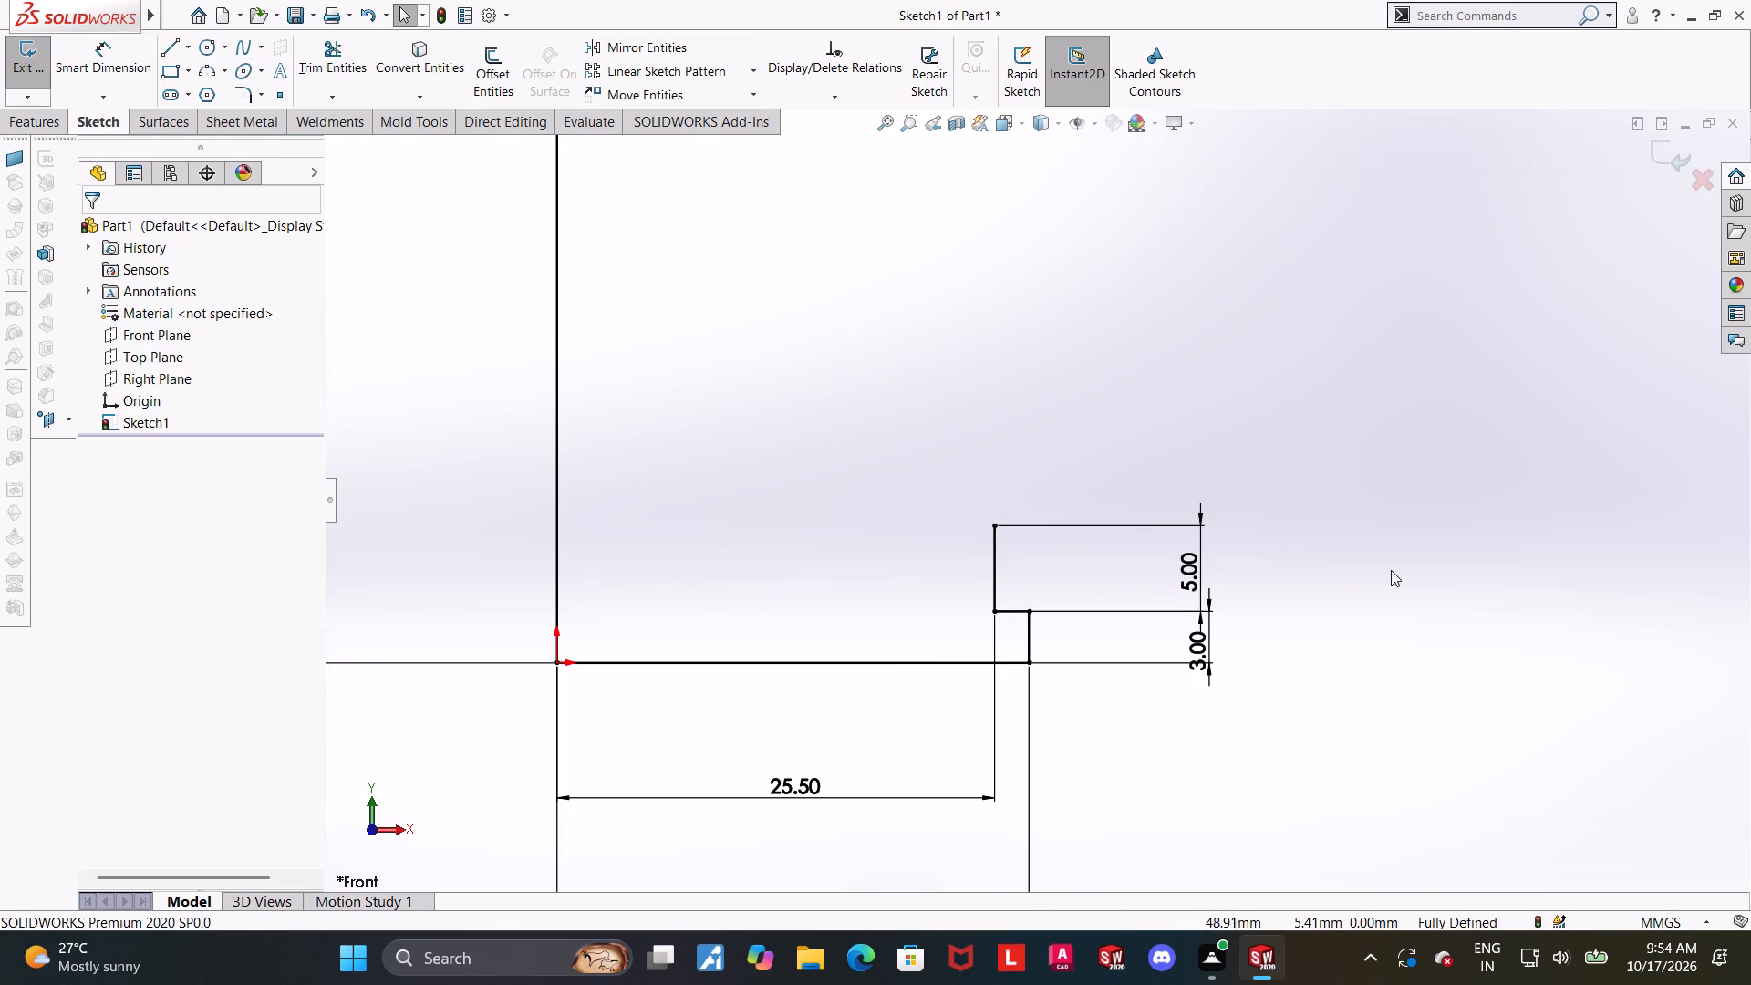
# Trim away the 5 mm vertical line above the short ledge.
pyautogui.scroll(1, 1390, 570)
pyautogui.scroll(-2, 1295, 580)
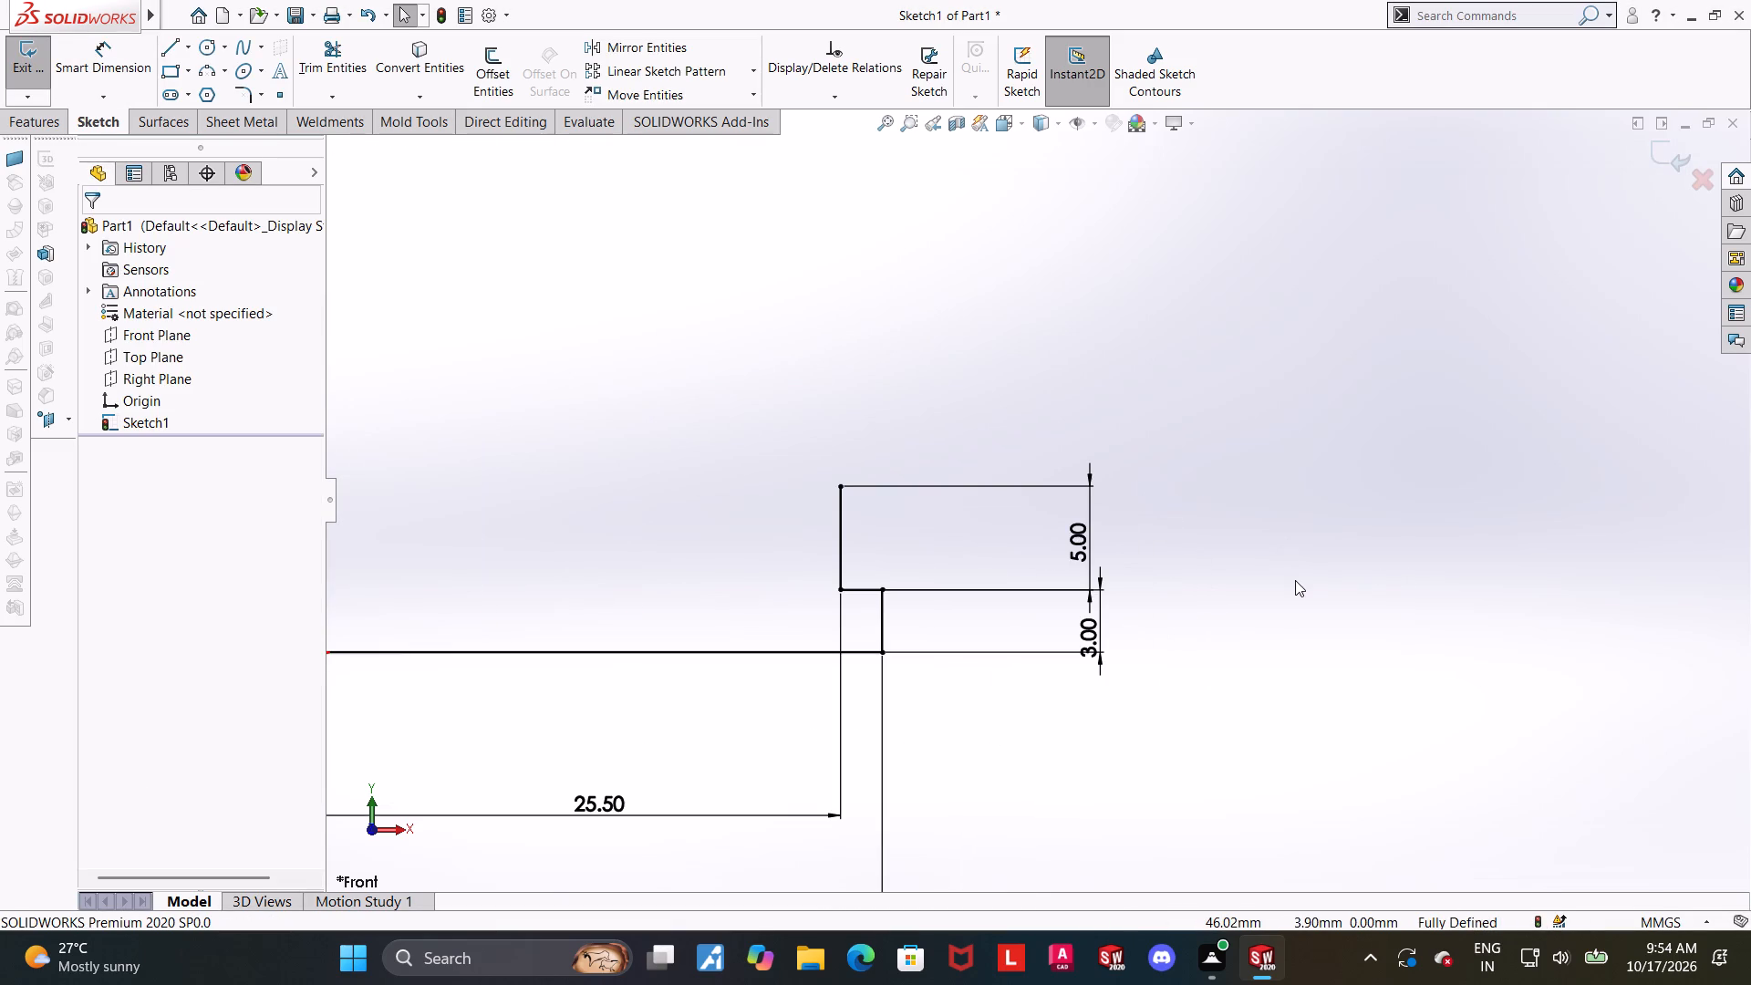
pyautogui.scroll(-1, 1269, 583)
pyautogui.scroll(2, 961, 556)
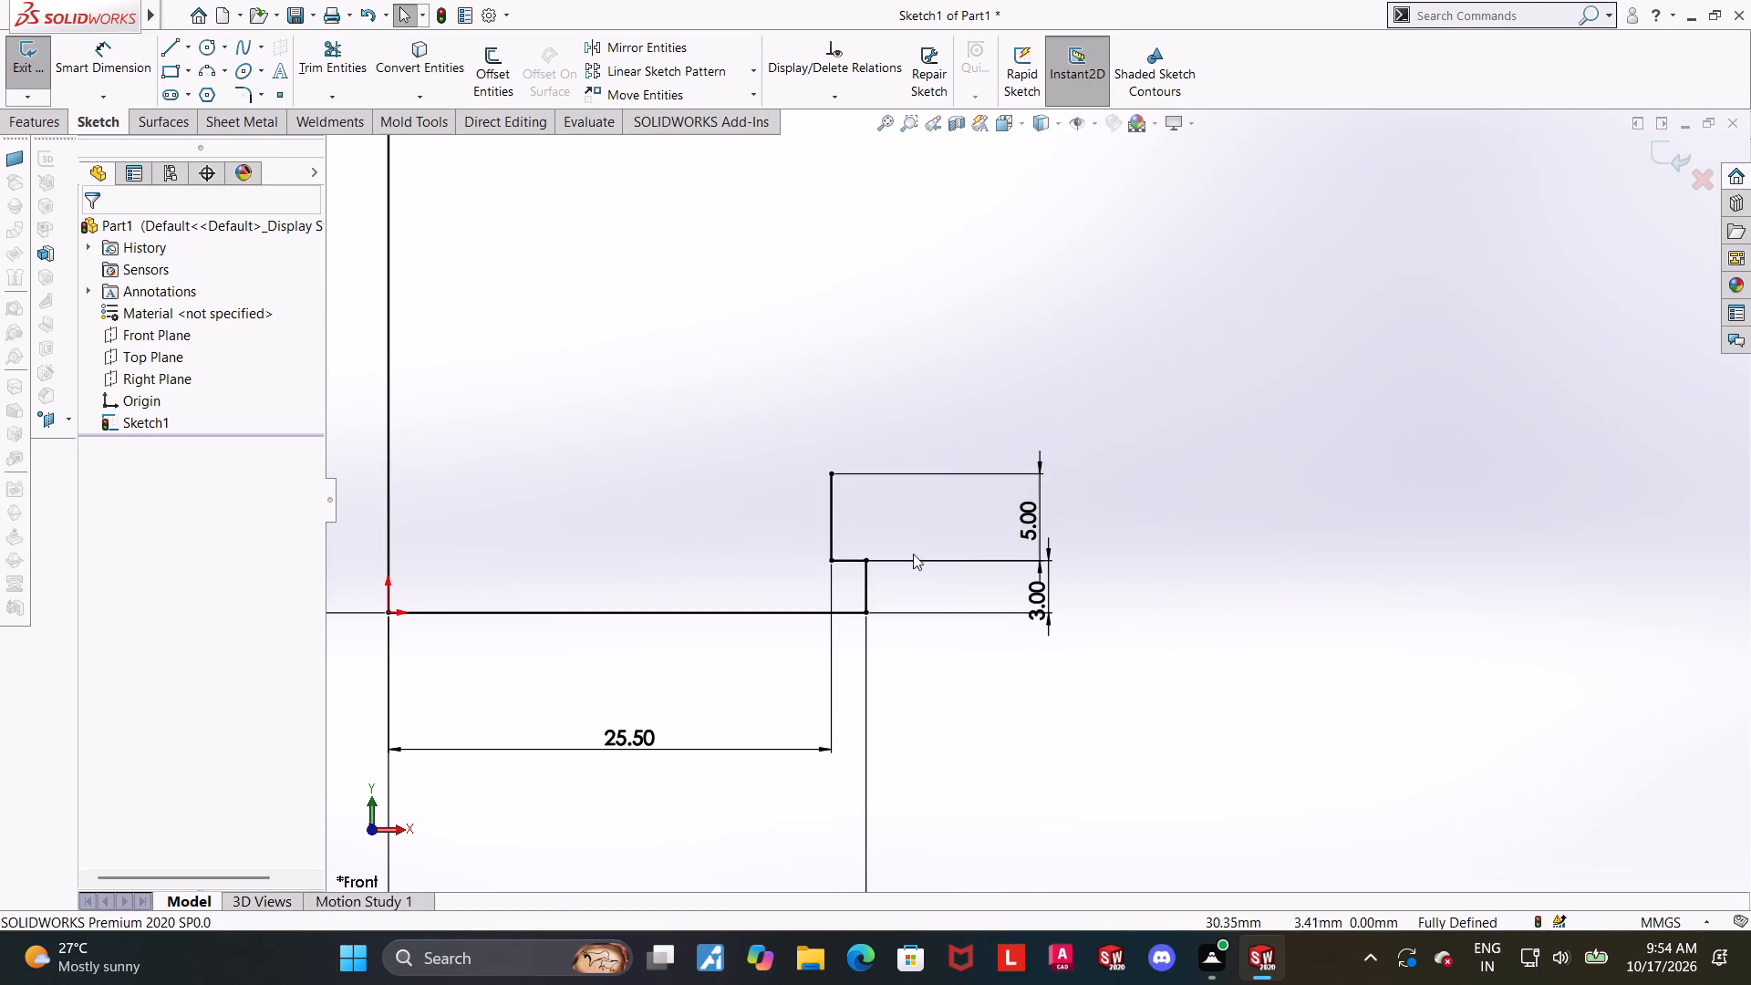
pyautogui.press('Escape')
pyautogui.click(356, 45)
pyautogui.moveTo(839, 498); pyautogui.dragTo(747, 502)
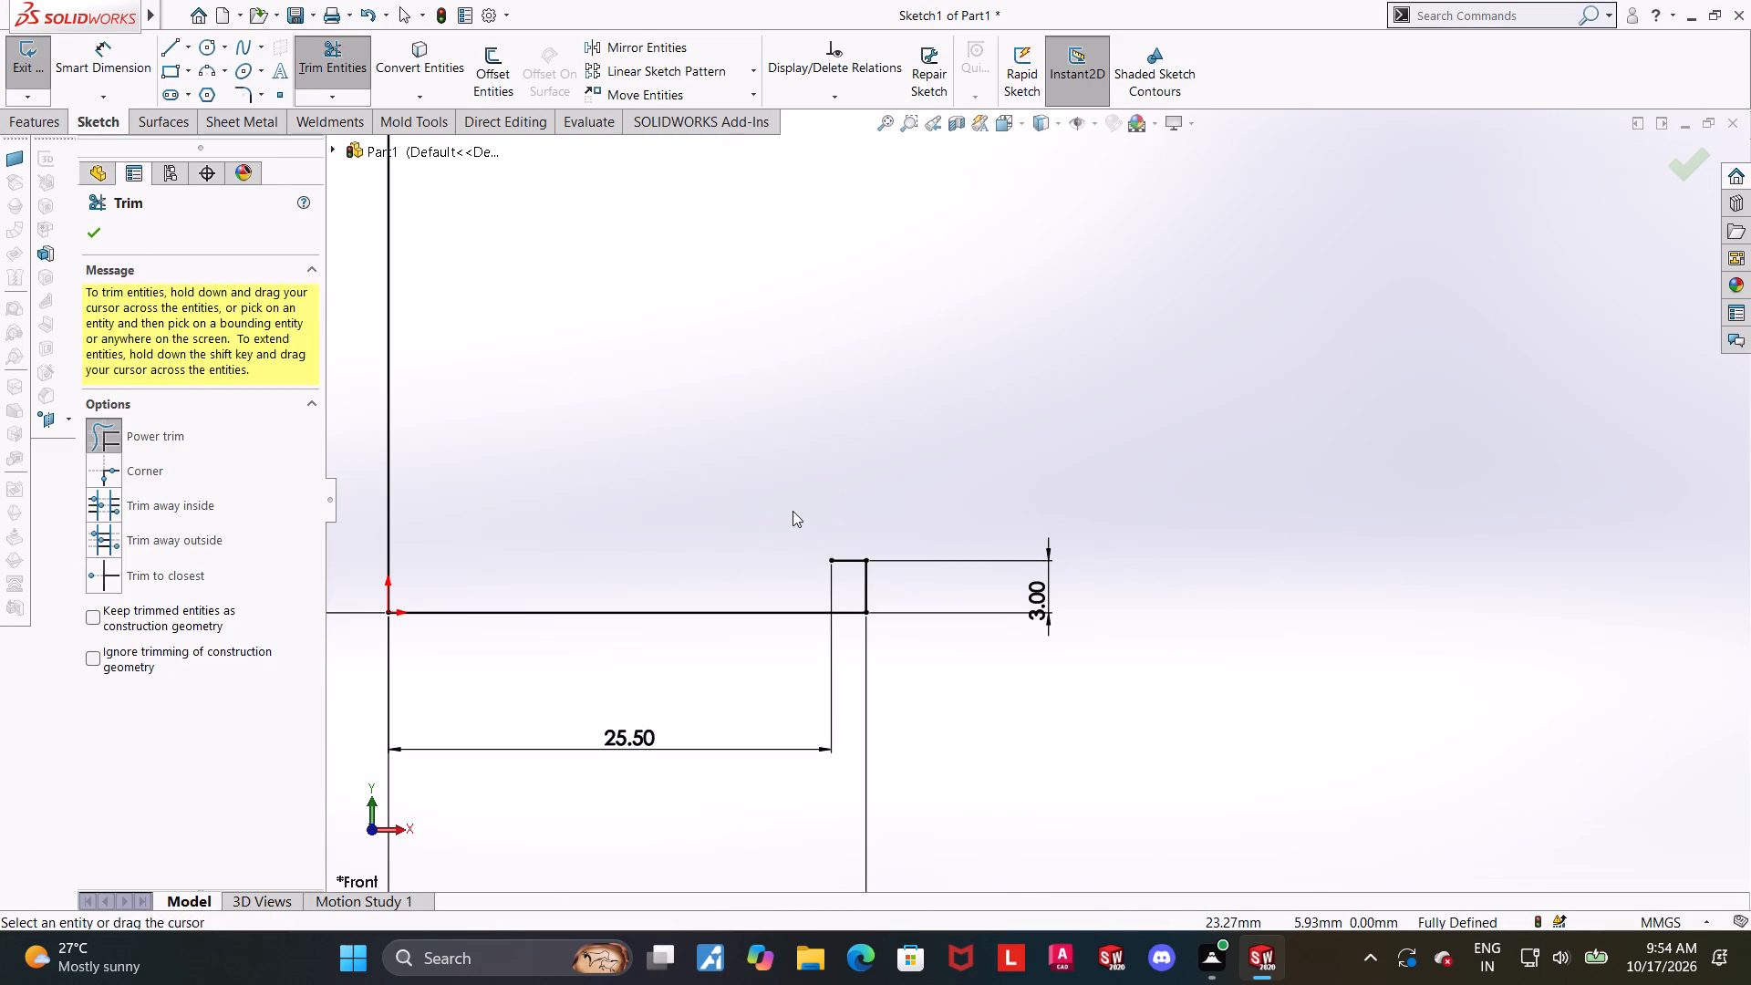
pyautogui.press('Escape')
# Sketch a 90° three-point arc of about 2.1 mm radius from the ledge's inner end to the 3 mm vertical line.
pyautogui.scroll(1, 793, 511)
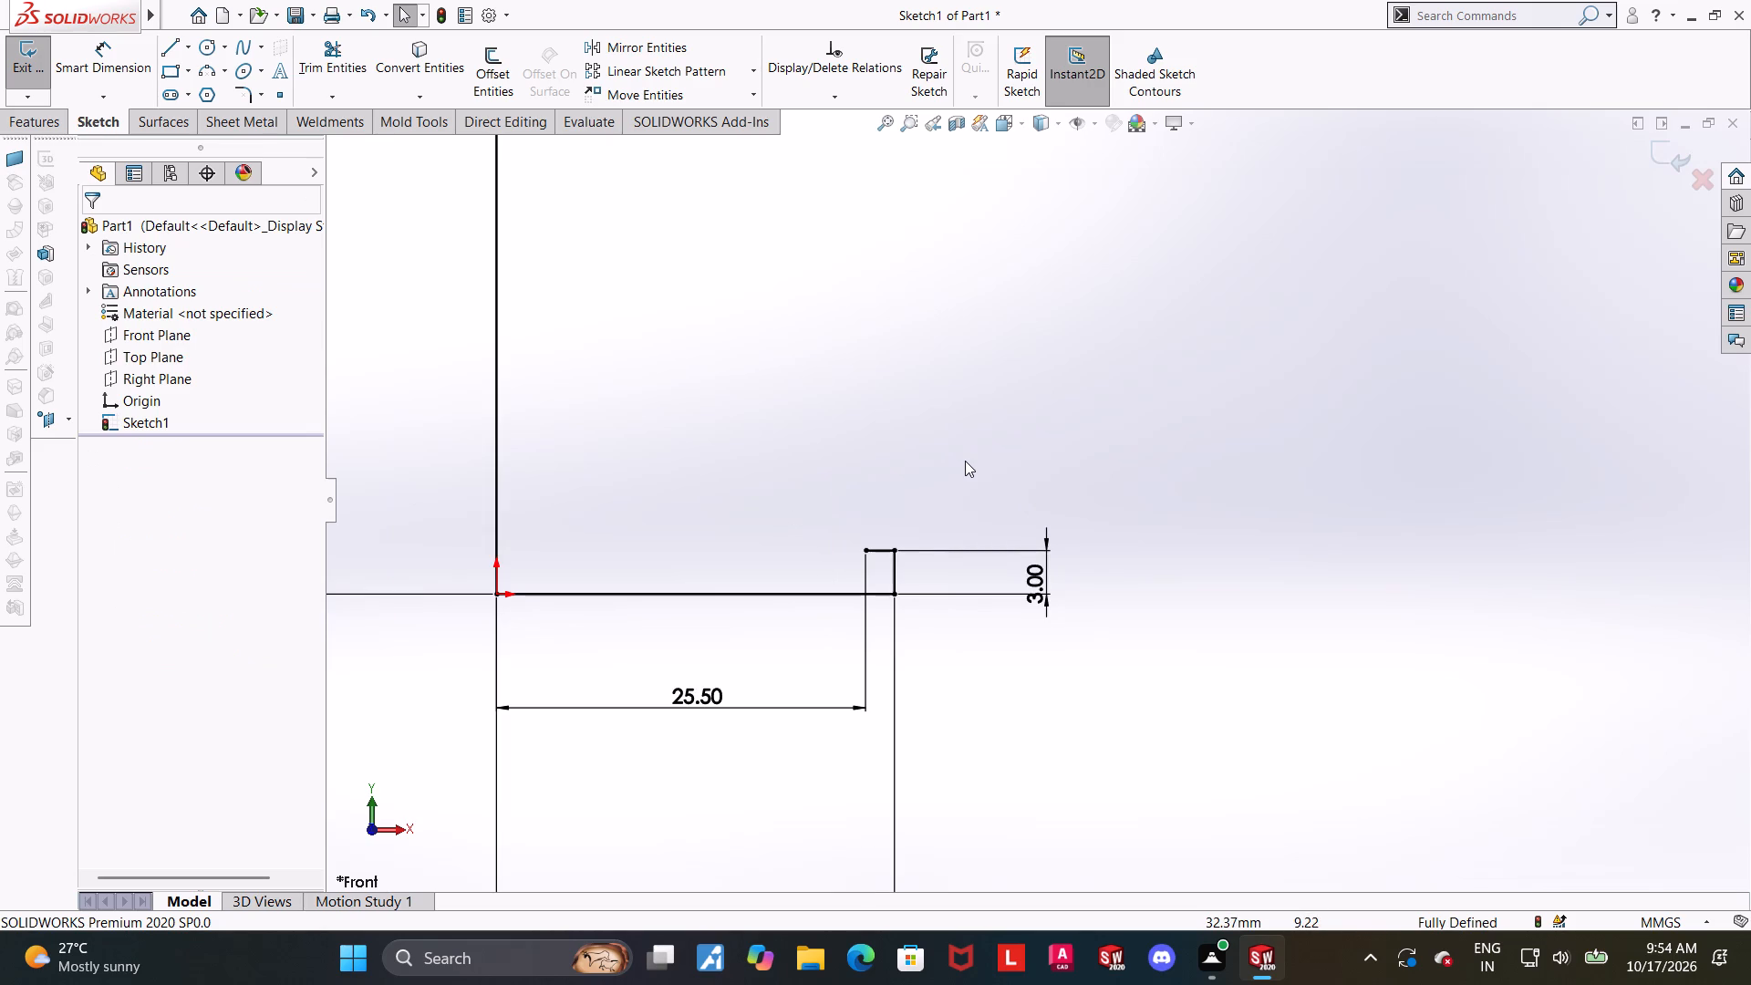
pyautogui.scroll(1, 965, 461)
pyautogui.scroll(-4, 931, 533)
pyautogui.press('Escape')
pyautogui.scroll(2, 685, 500)
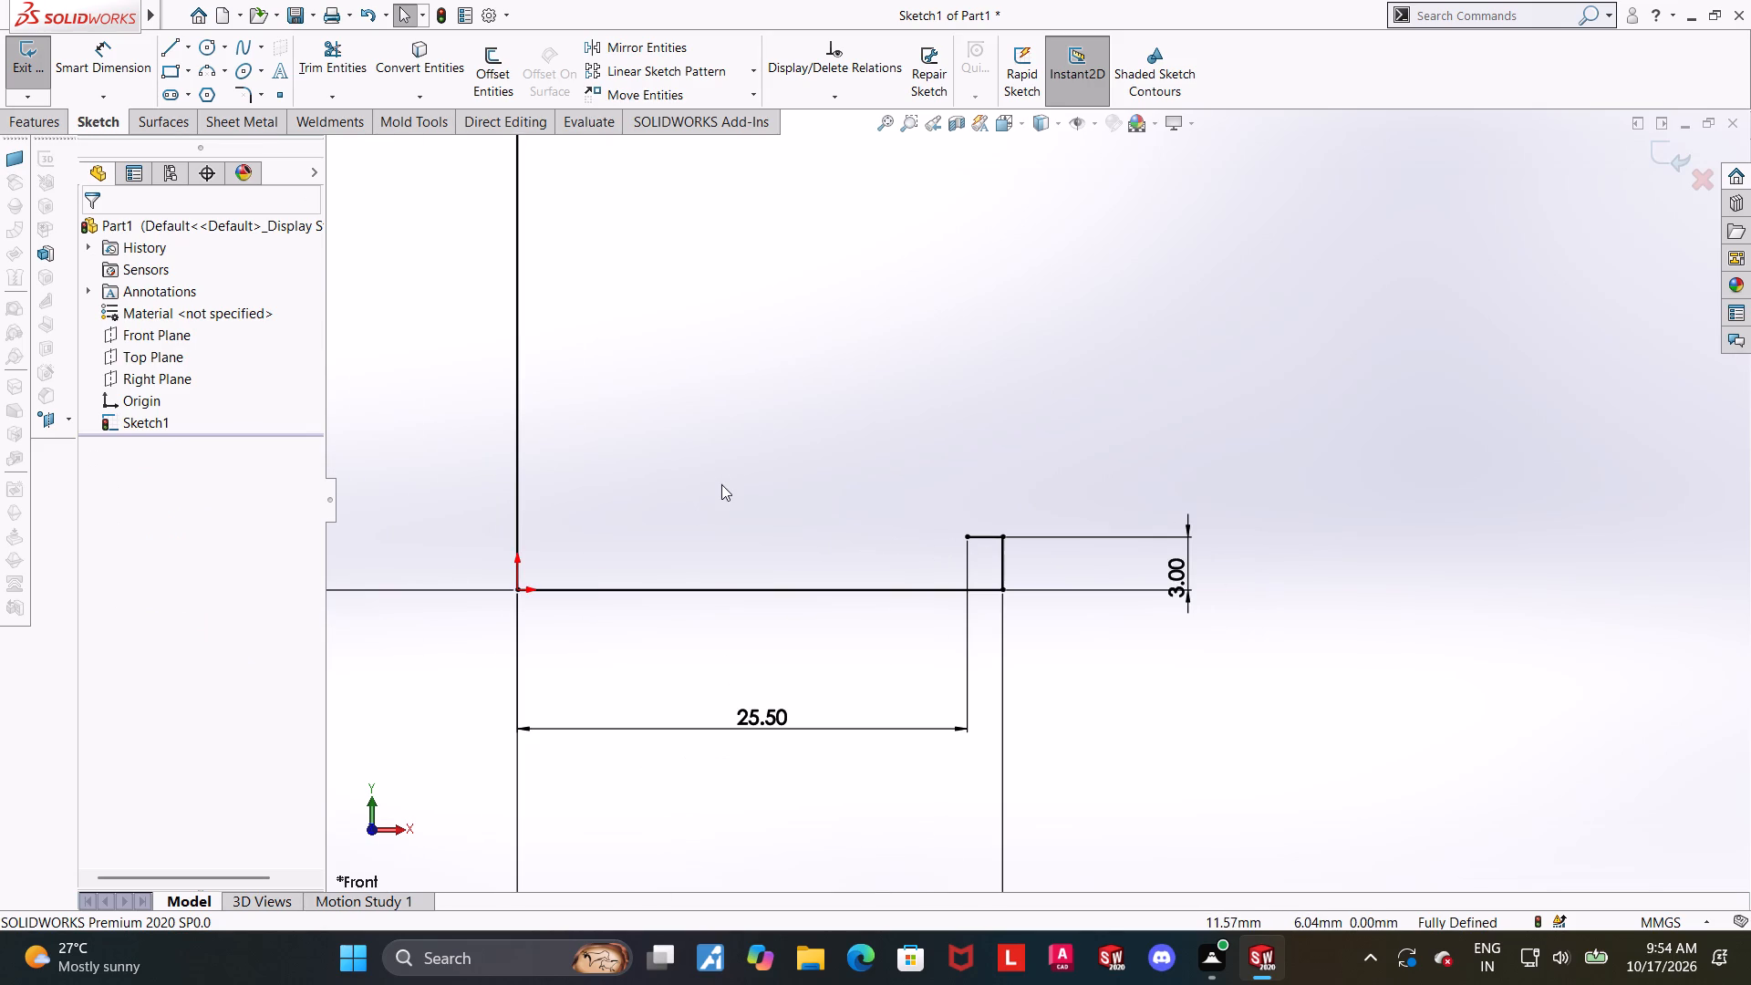
pyautogui.scroll(-2, 963, 559)
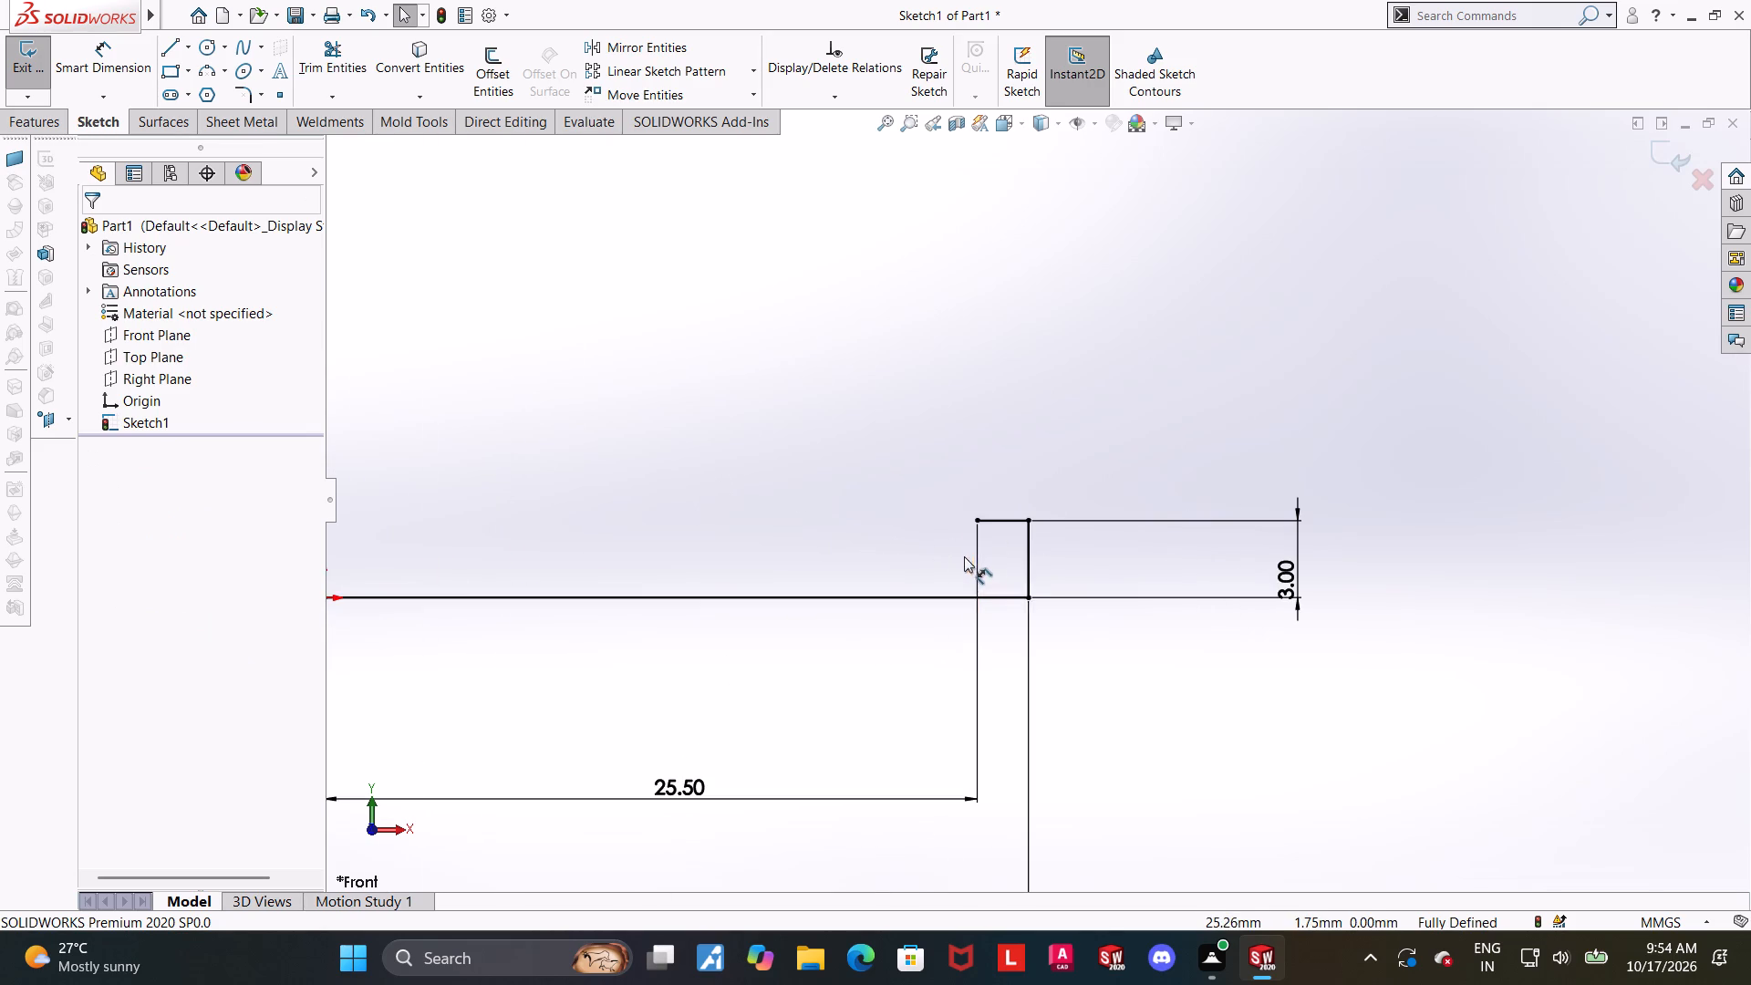
pyautogui.press('Escape')
pyautogui.scroll(1, 741, 367)
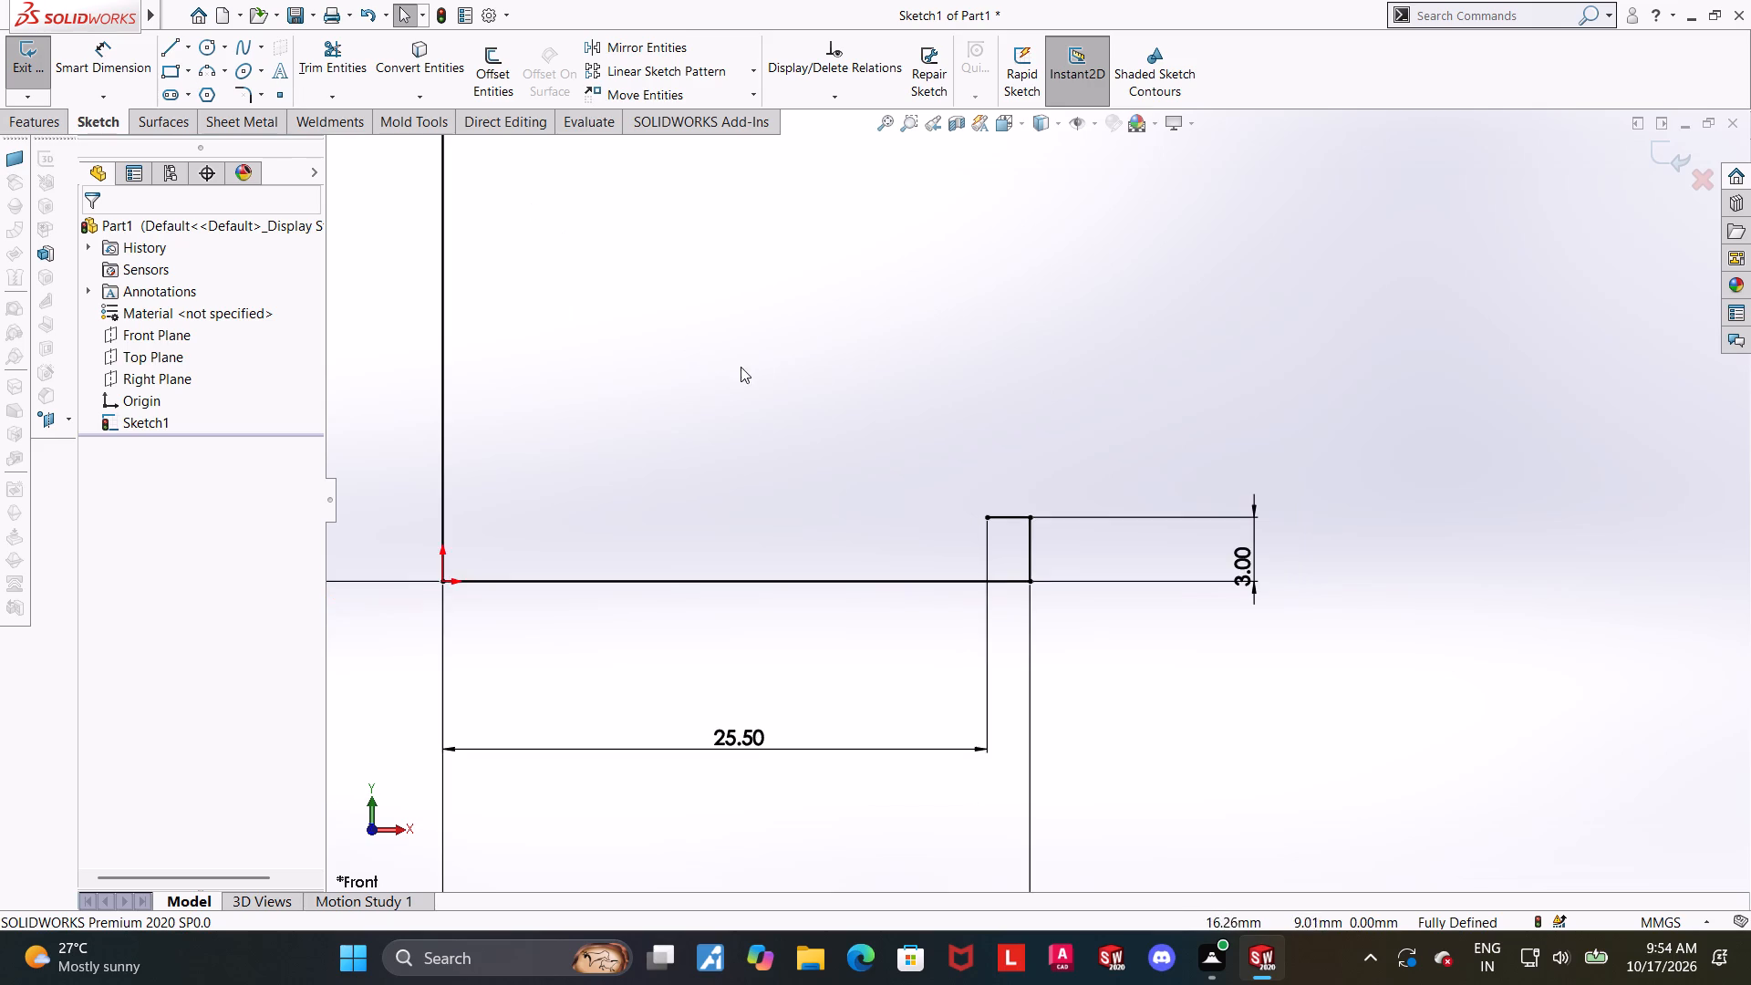
pyautogui.scroll(-1, 841, 368)
pyautogui.click(329, 55)
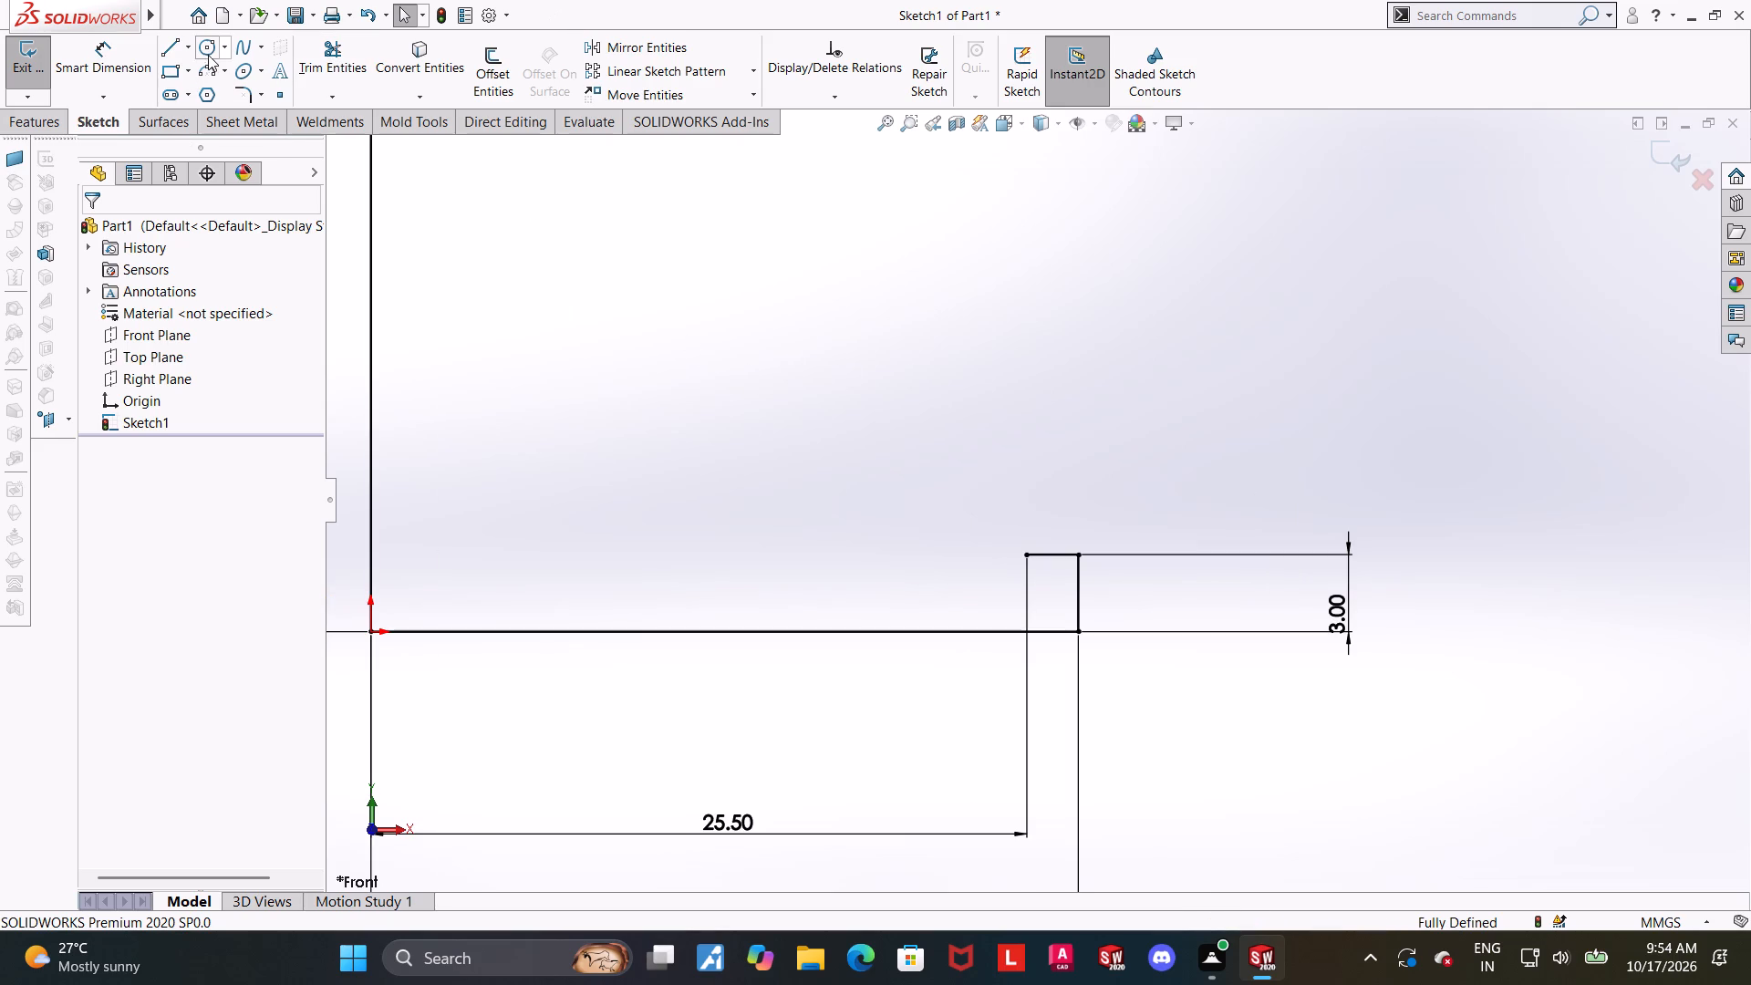
pyautogui.click(202, 70)
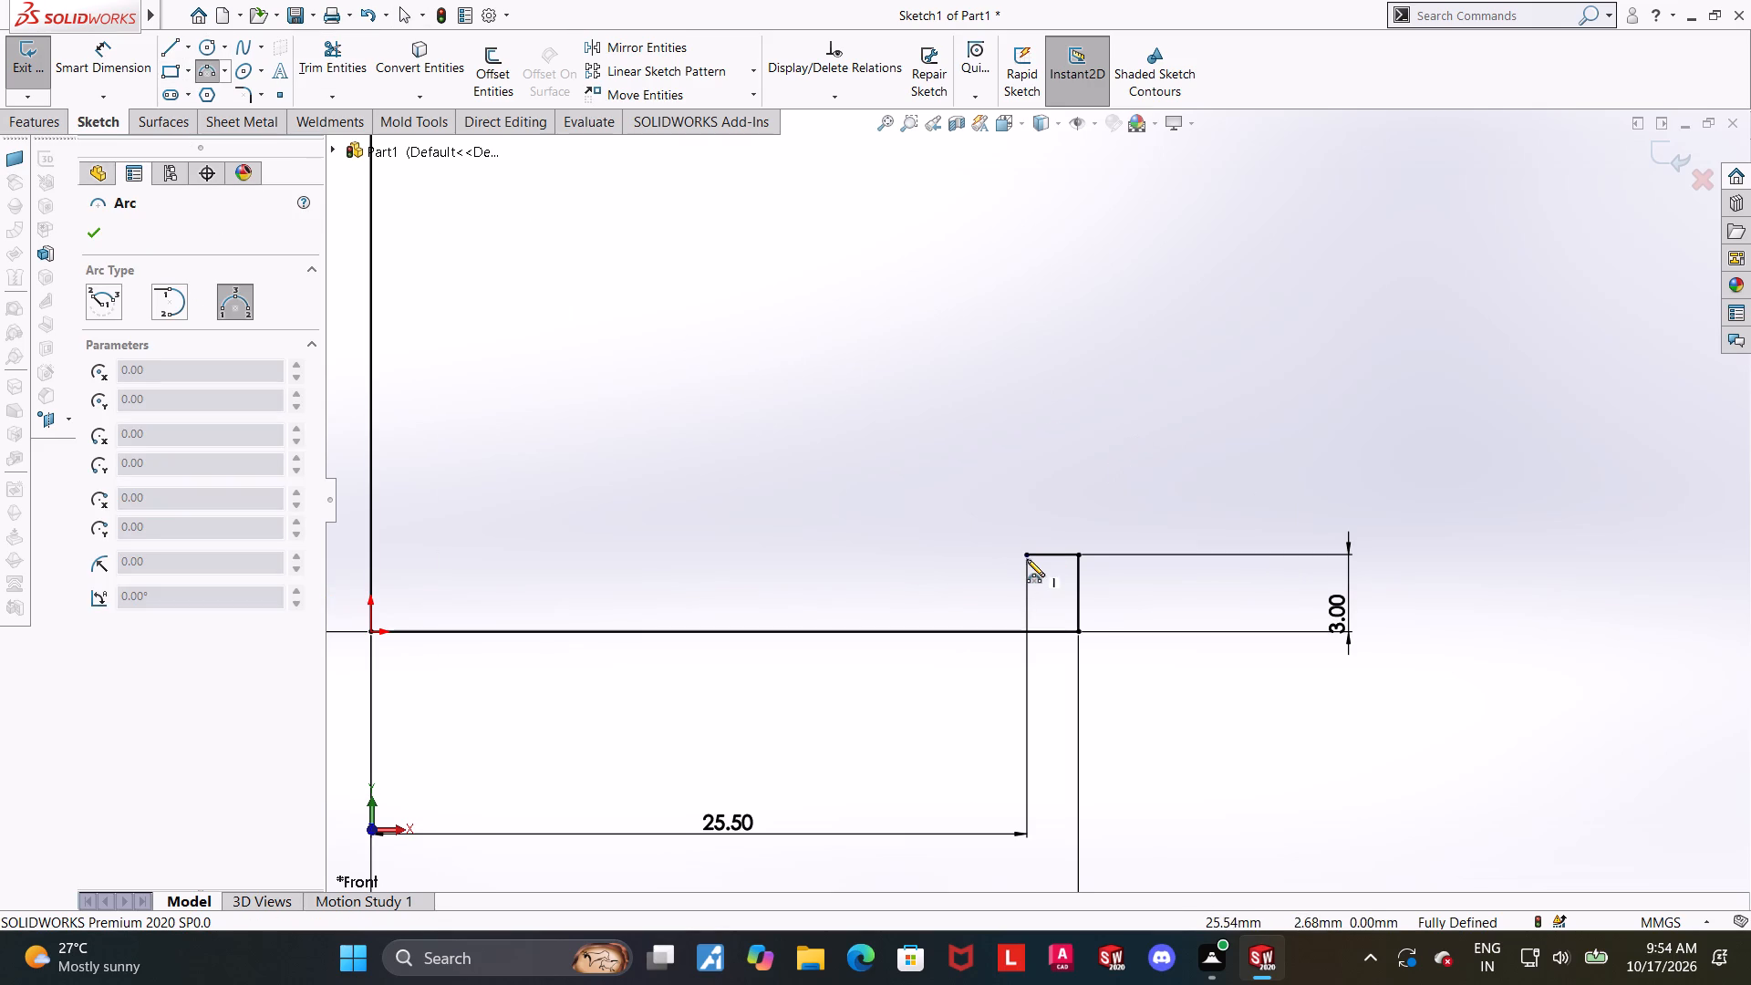
pyautogui.click(1027, 555)
pyautogui.click(1075, 611)
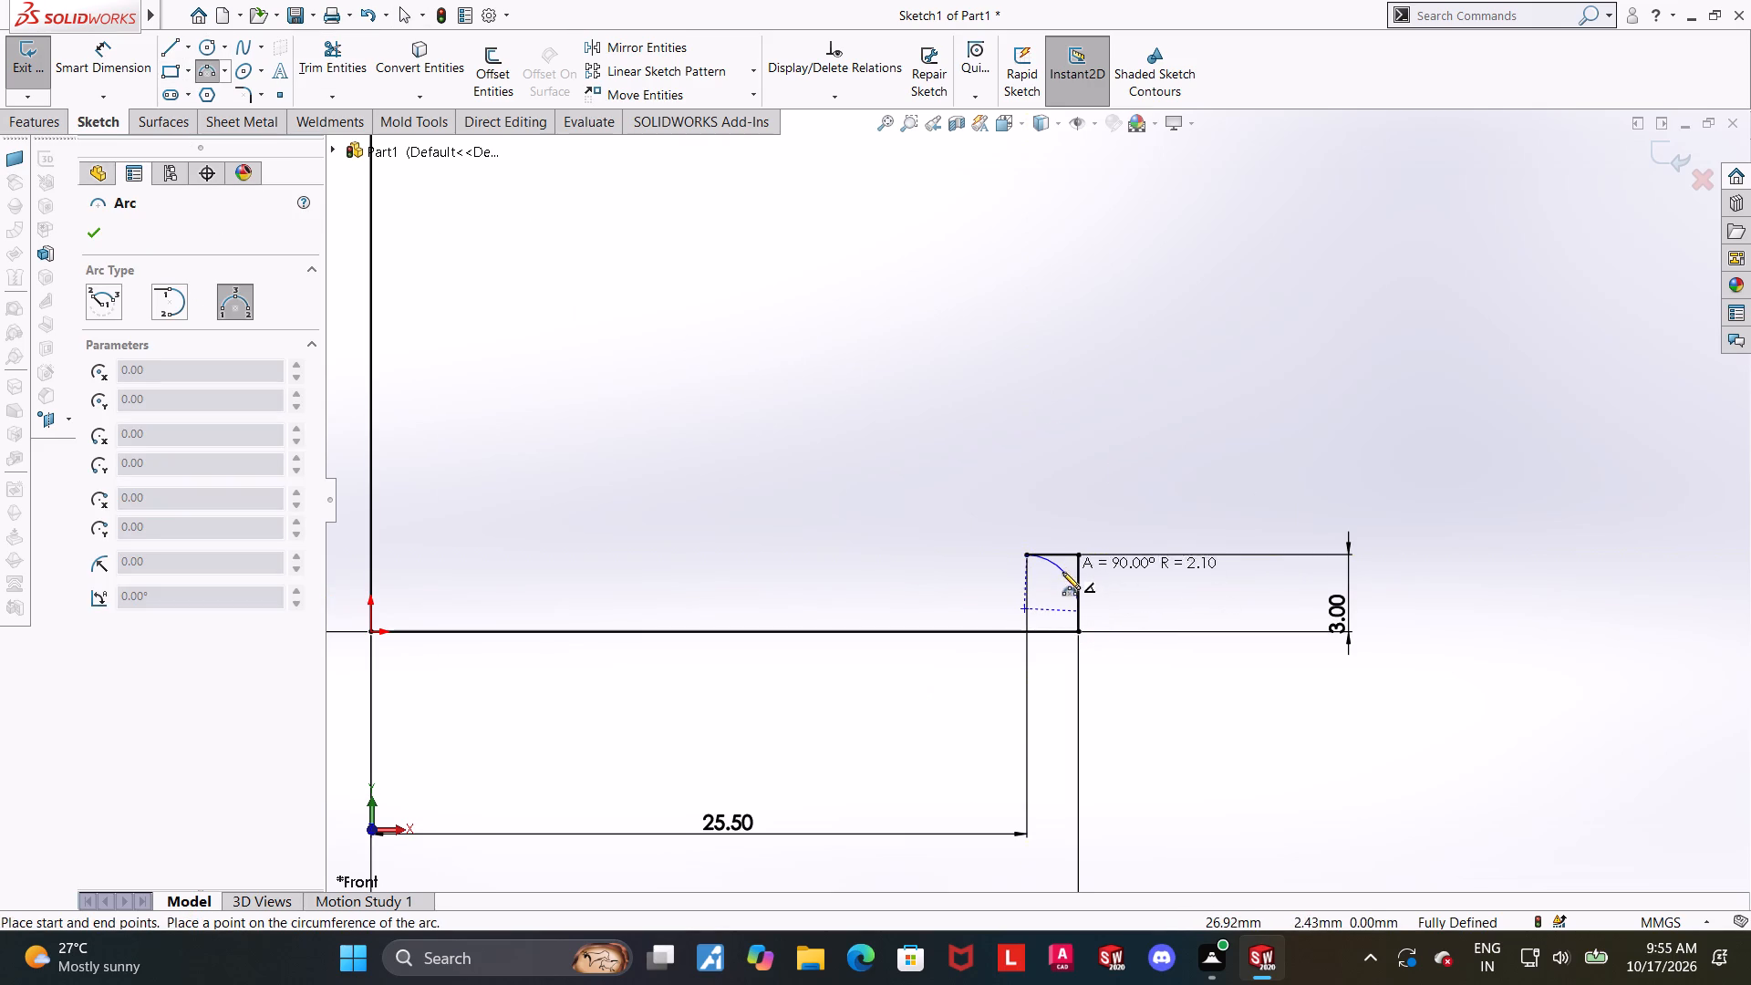
pyautogui.click(1062, 575)
pyautogui.press('Escape')
pyautogui.press('Escape')
# Dimension the corner arc's radius as 2 mm.
pyautogui.click(123, 56)
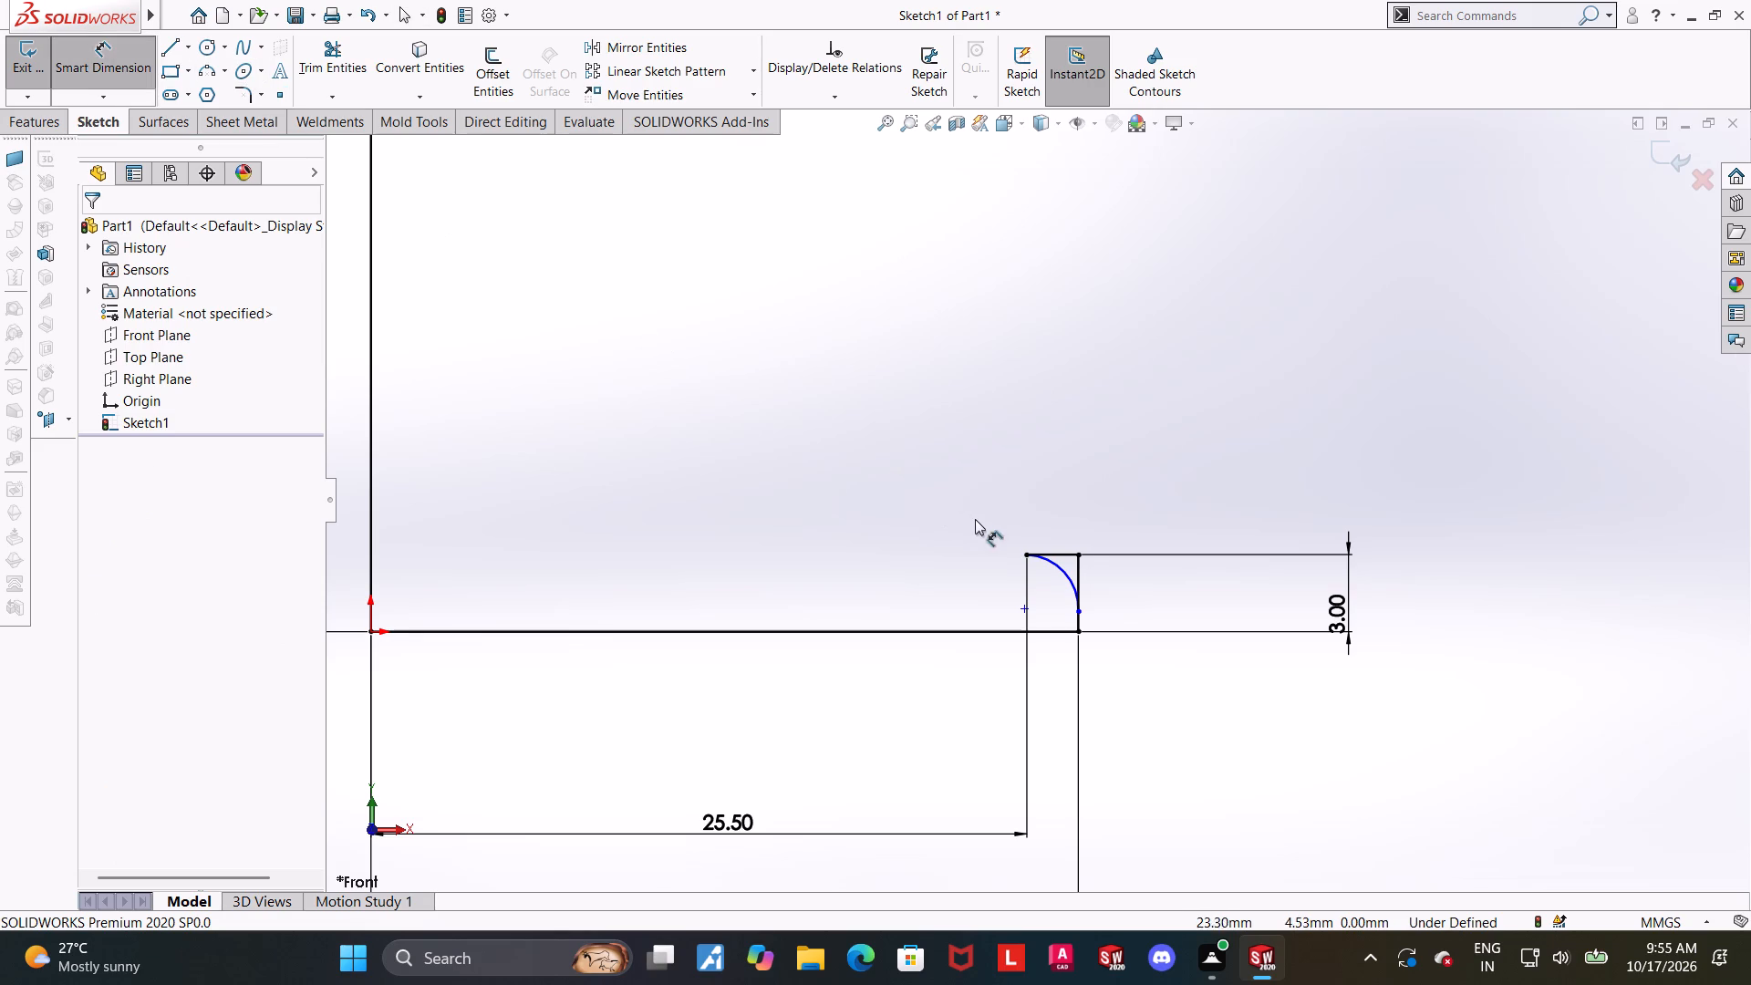
pyautogui.click(1062, 572)
pyautogui.click(1126, 585)
pyautogui.press('2')
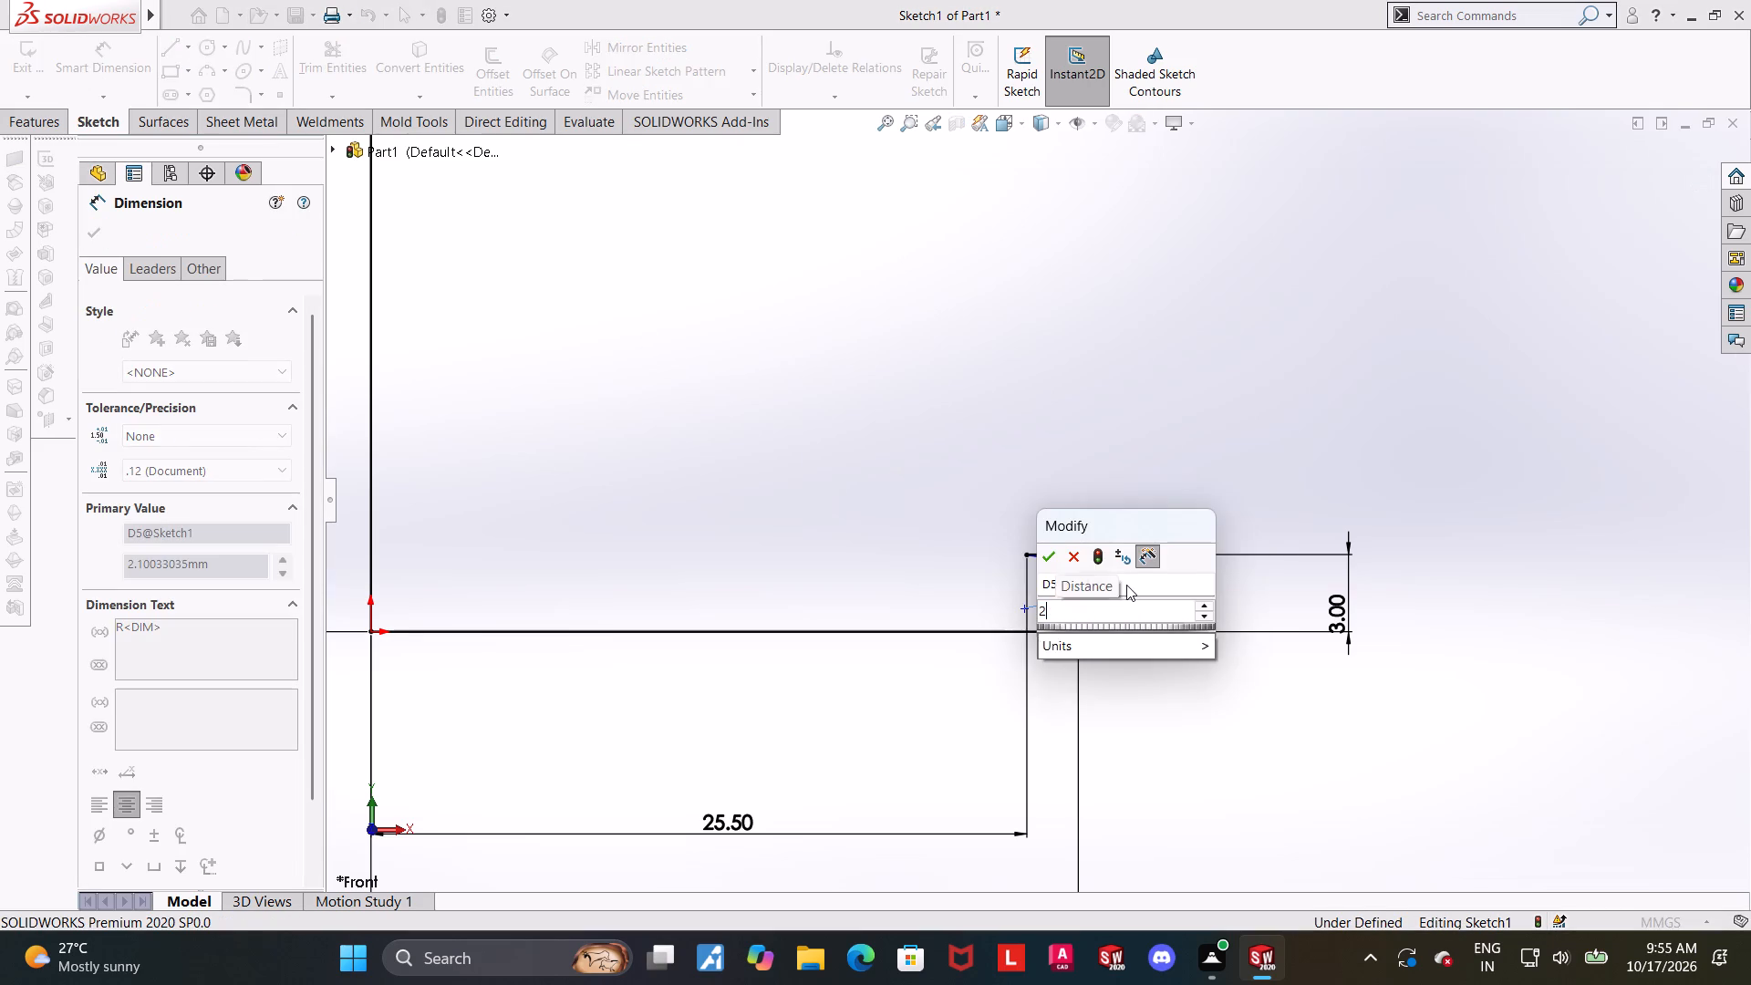
pyautogui.press('Return')
pyautogui.press('Escape')
pyautogui.press('Escape')
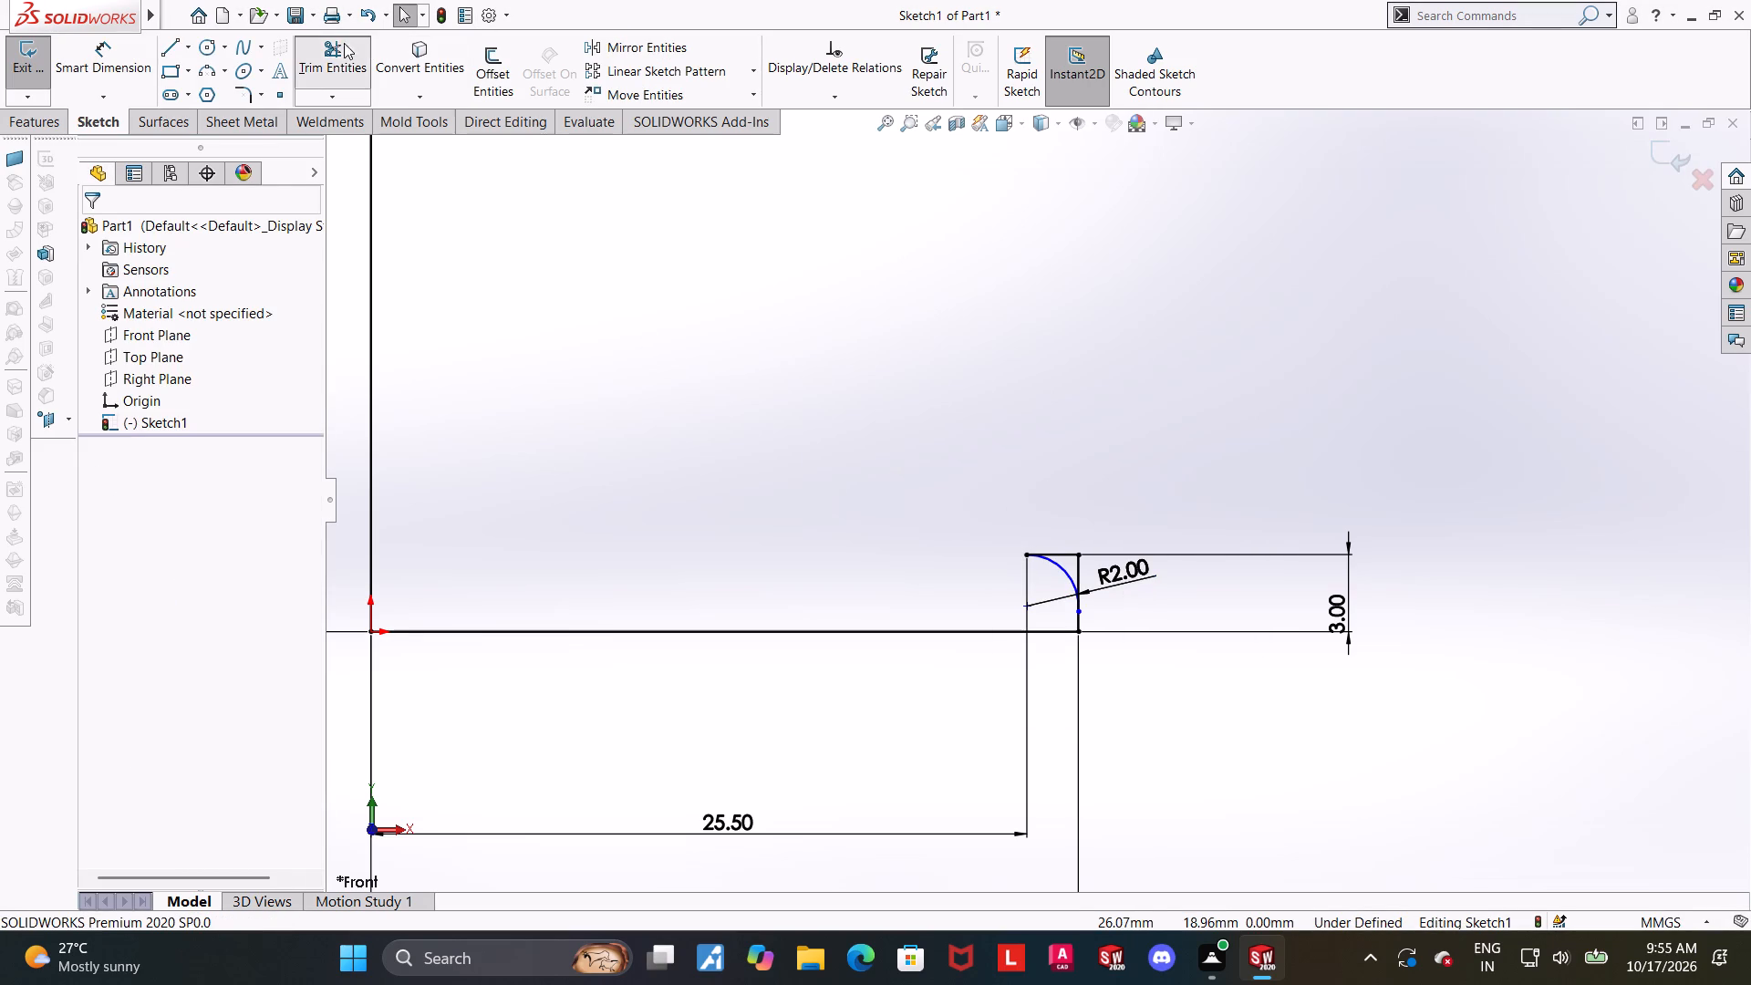
# Trim away the short ledge line and the upper part of the vertical line lying outside the corner arc.
pyautogui.click(344, 43)
pyautogui.scroll(5, 1108, 555)
pyautogui.scroll(-12, 1062, 513)
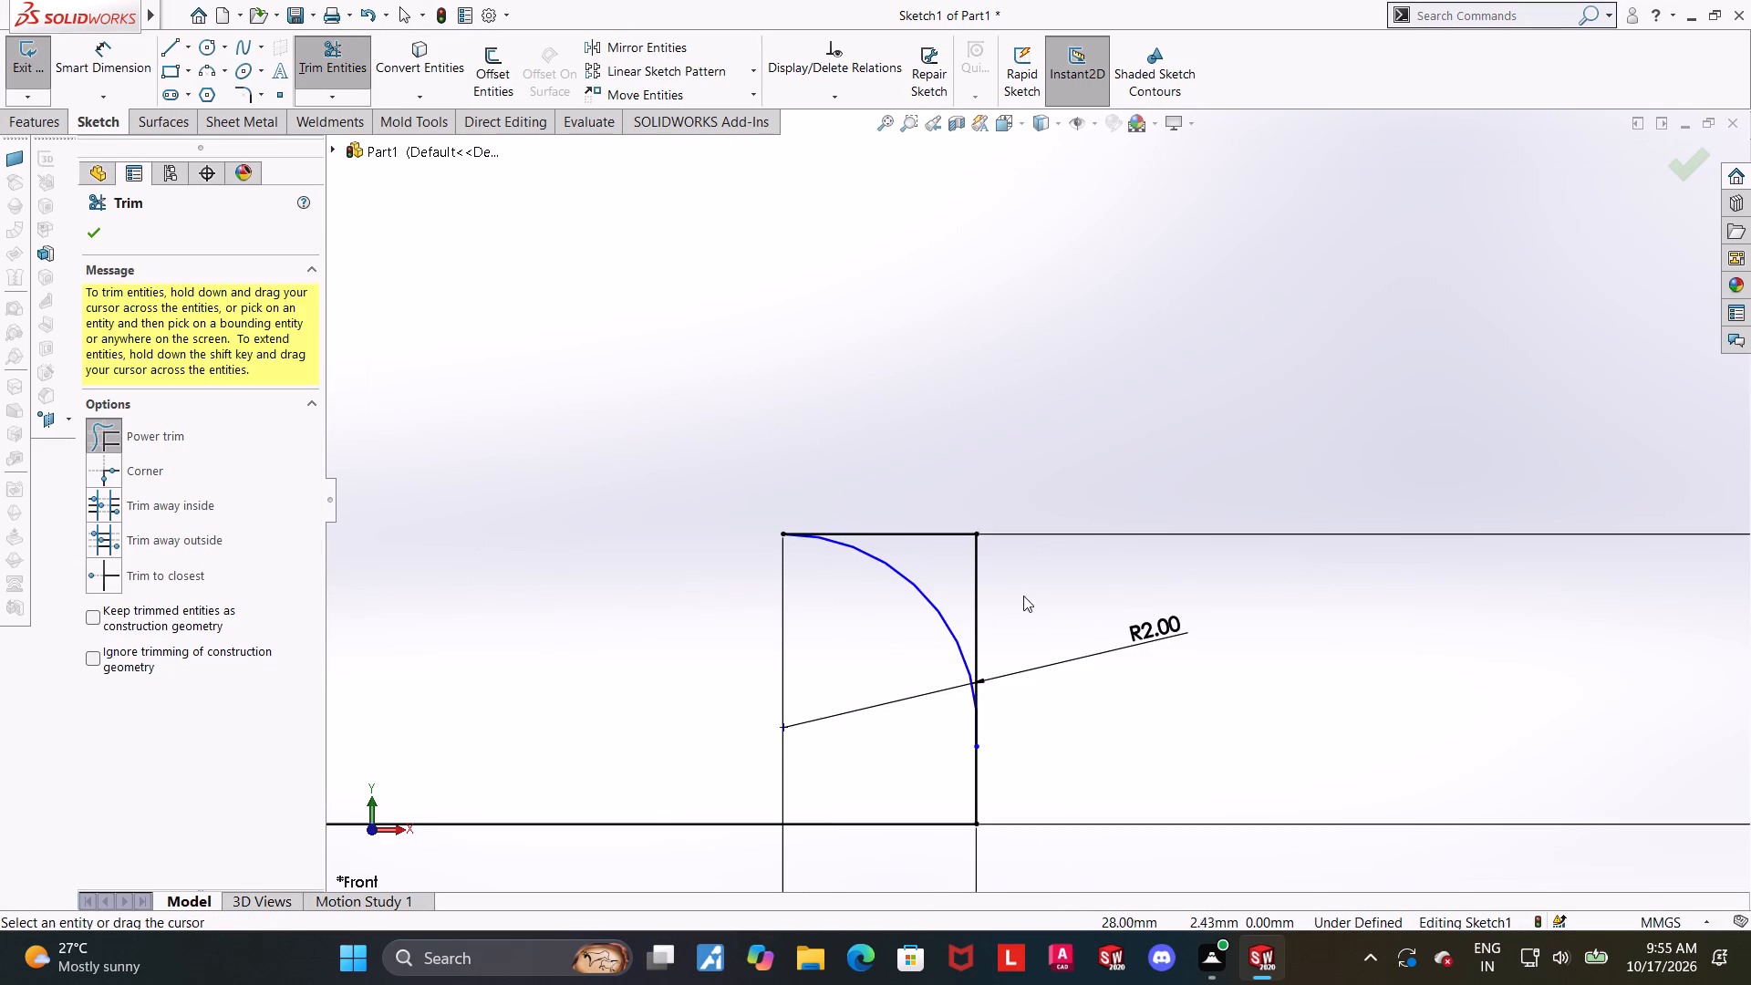
pyautogui.moveTo(1021, 604); pyautogui.dragTo(922, 454)
pyautogui.scroll(-3, 979, 559)
pyautogui.scroll(7, 1006, 595)
pyautogui.press('Escape')
pyautogui.press('Escape')
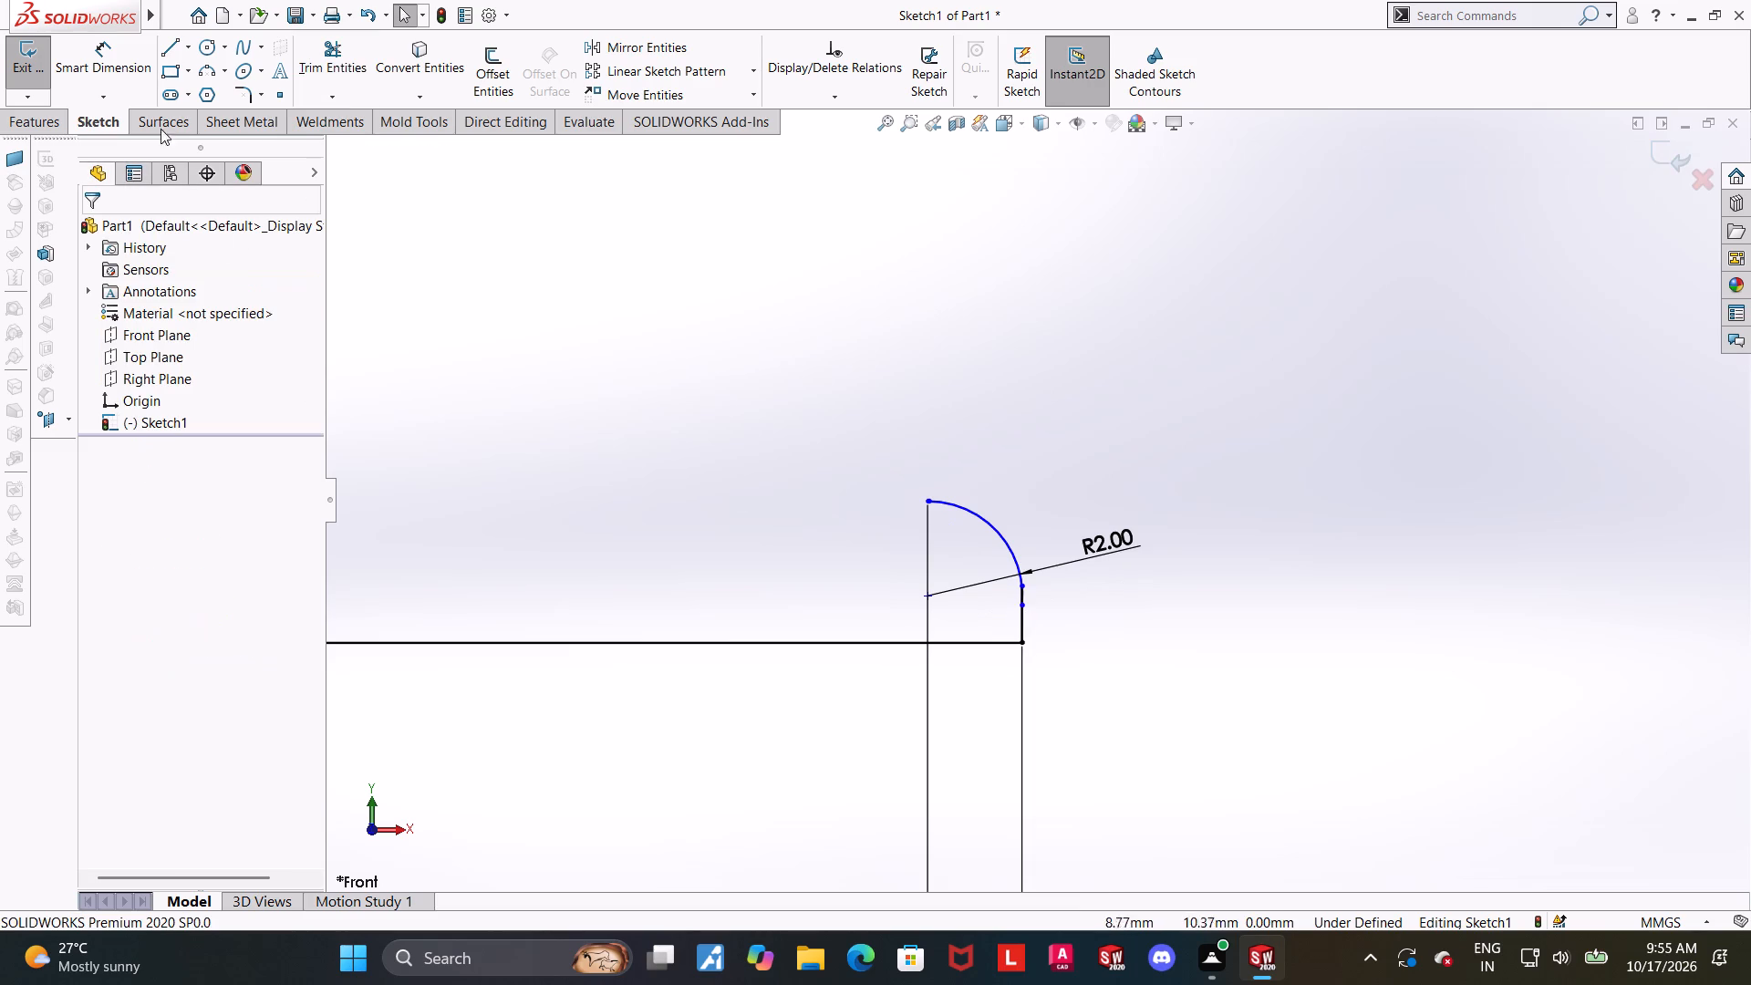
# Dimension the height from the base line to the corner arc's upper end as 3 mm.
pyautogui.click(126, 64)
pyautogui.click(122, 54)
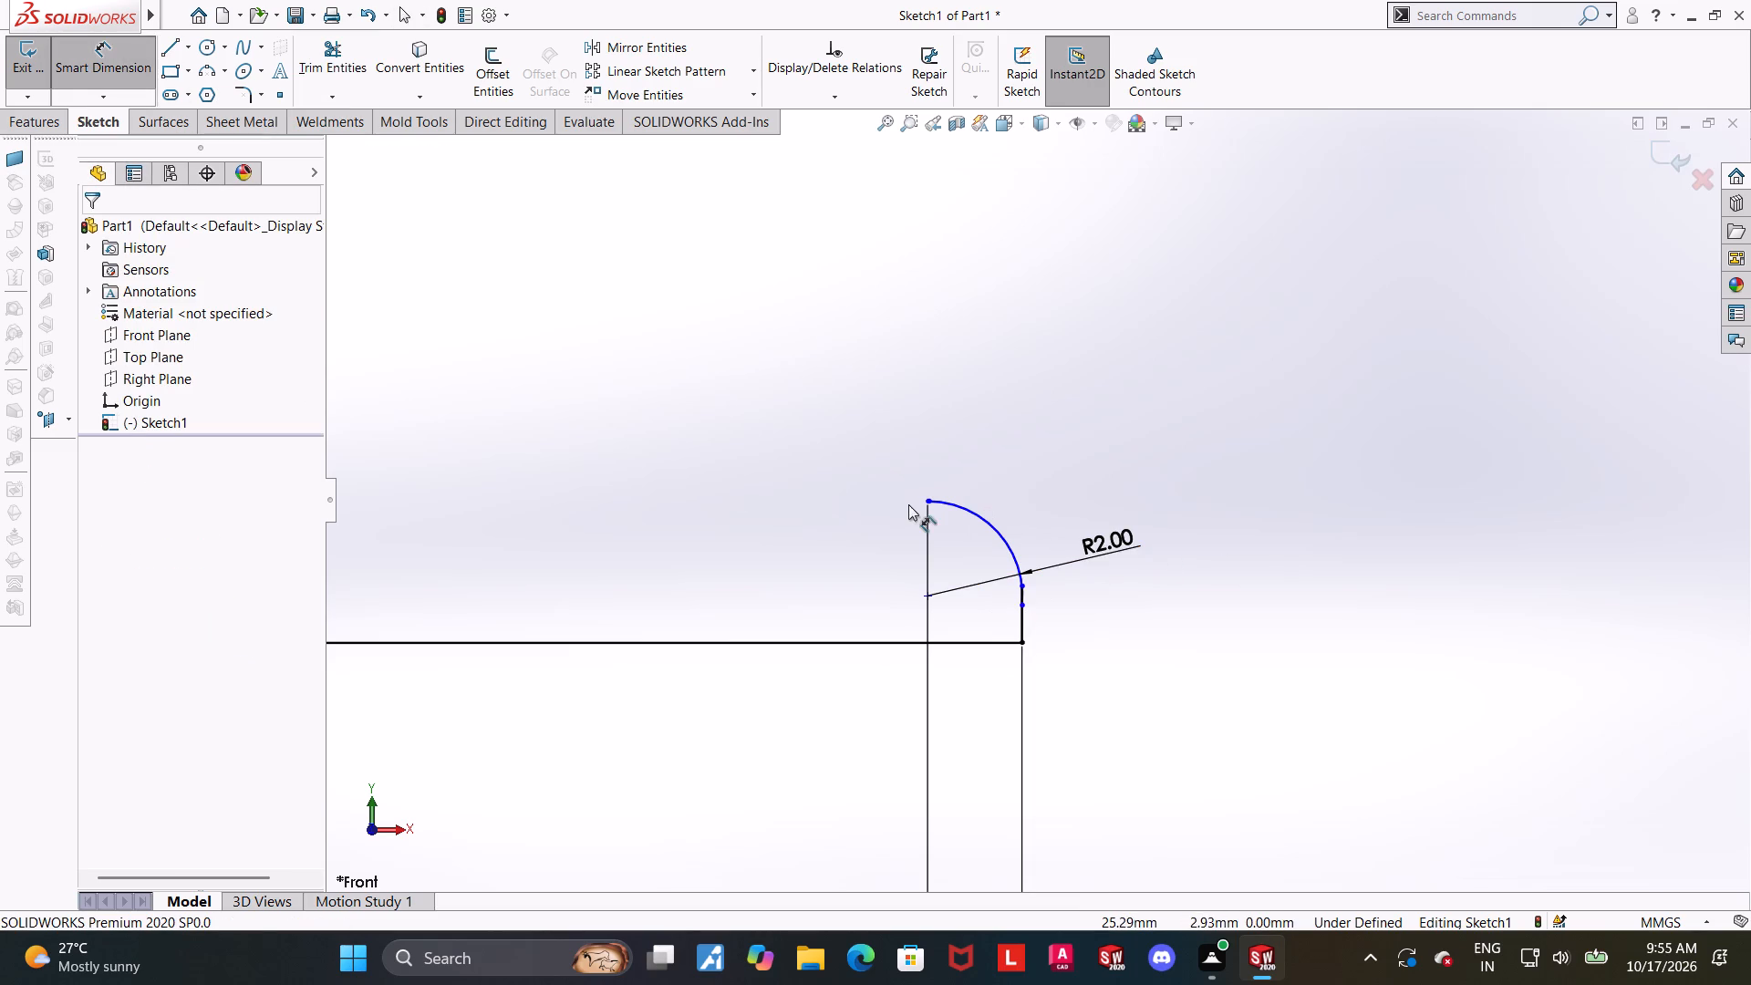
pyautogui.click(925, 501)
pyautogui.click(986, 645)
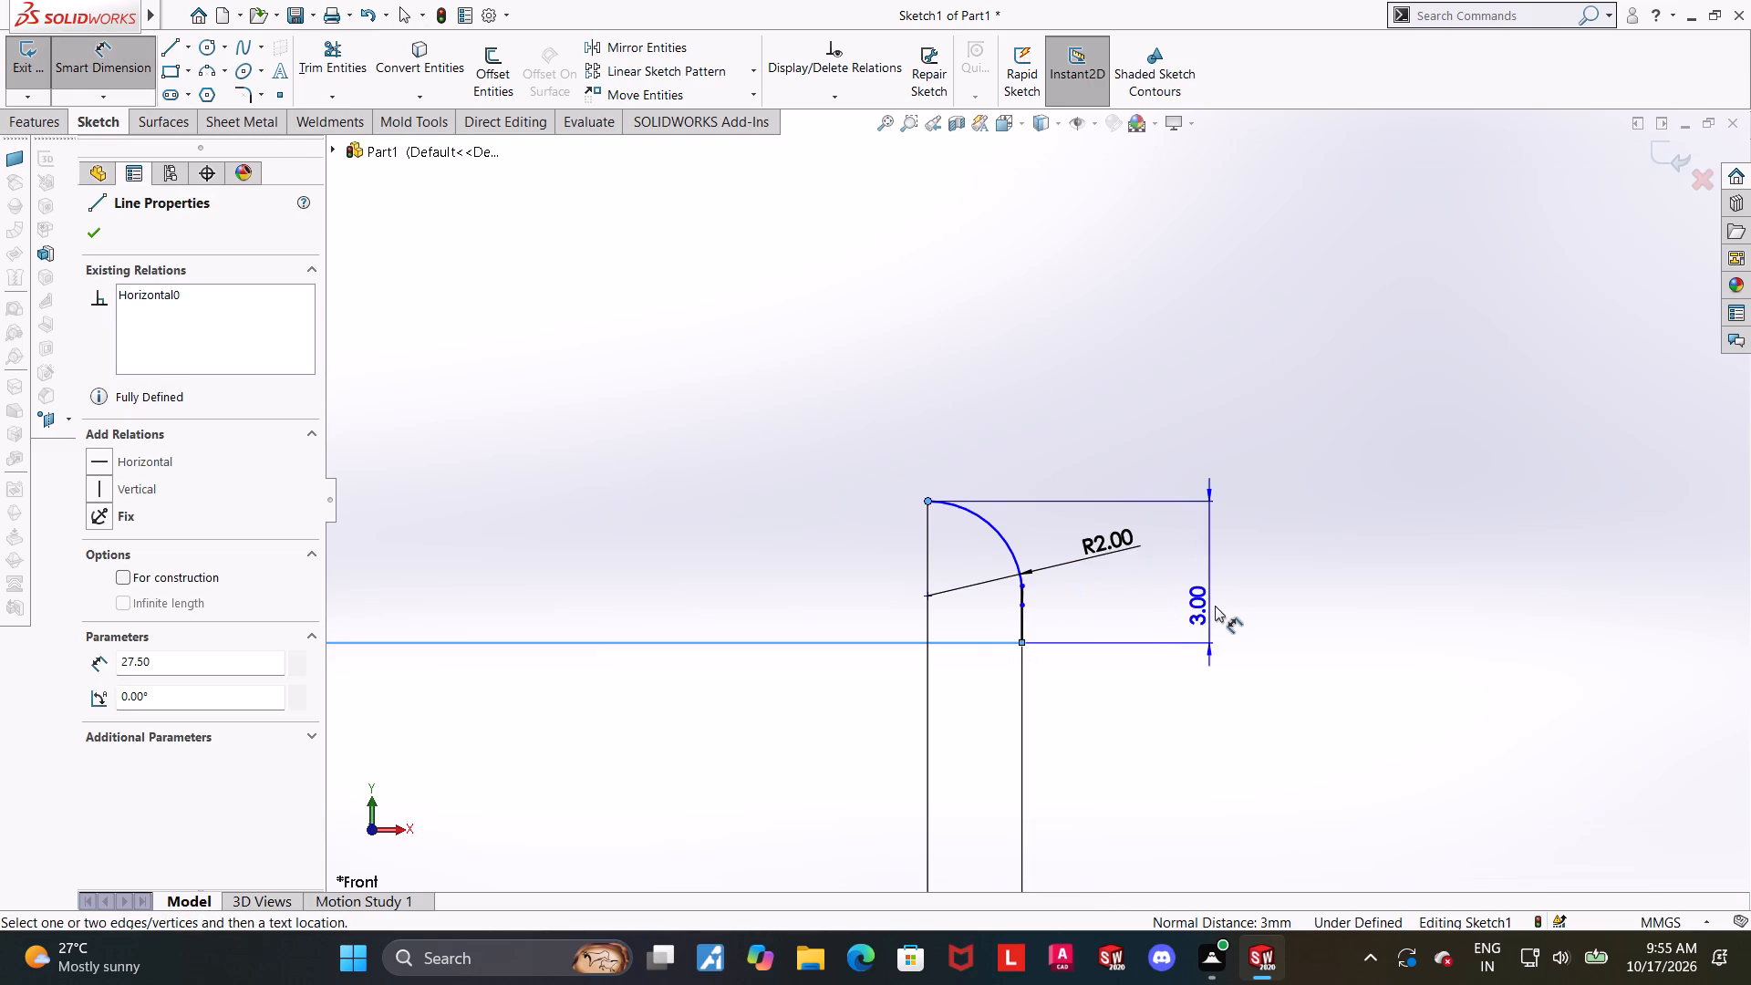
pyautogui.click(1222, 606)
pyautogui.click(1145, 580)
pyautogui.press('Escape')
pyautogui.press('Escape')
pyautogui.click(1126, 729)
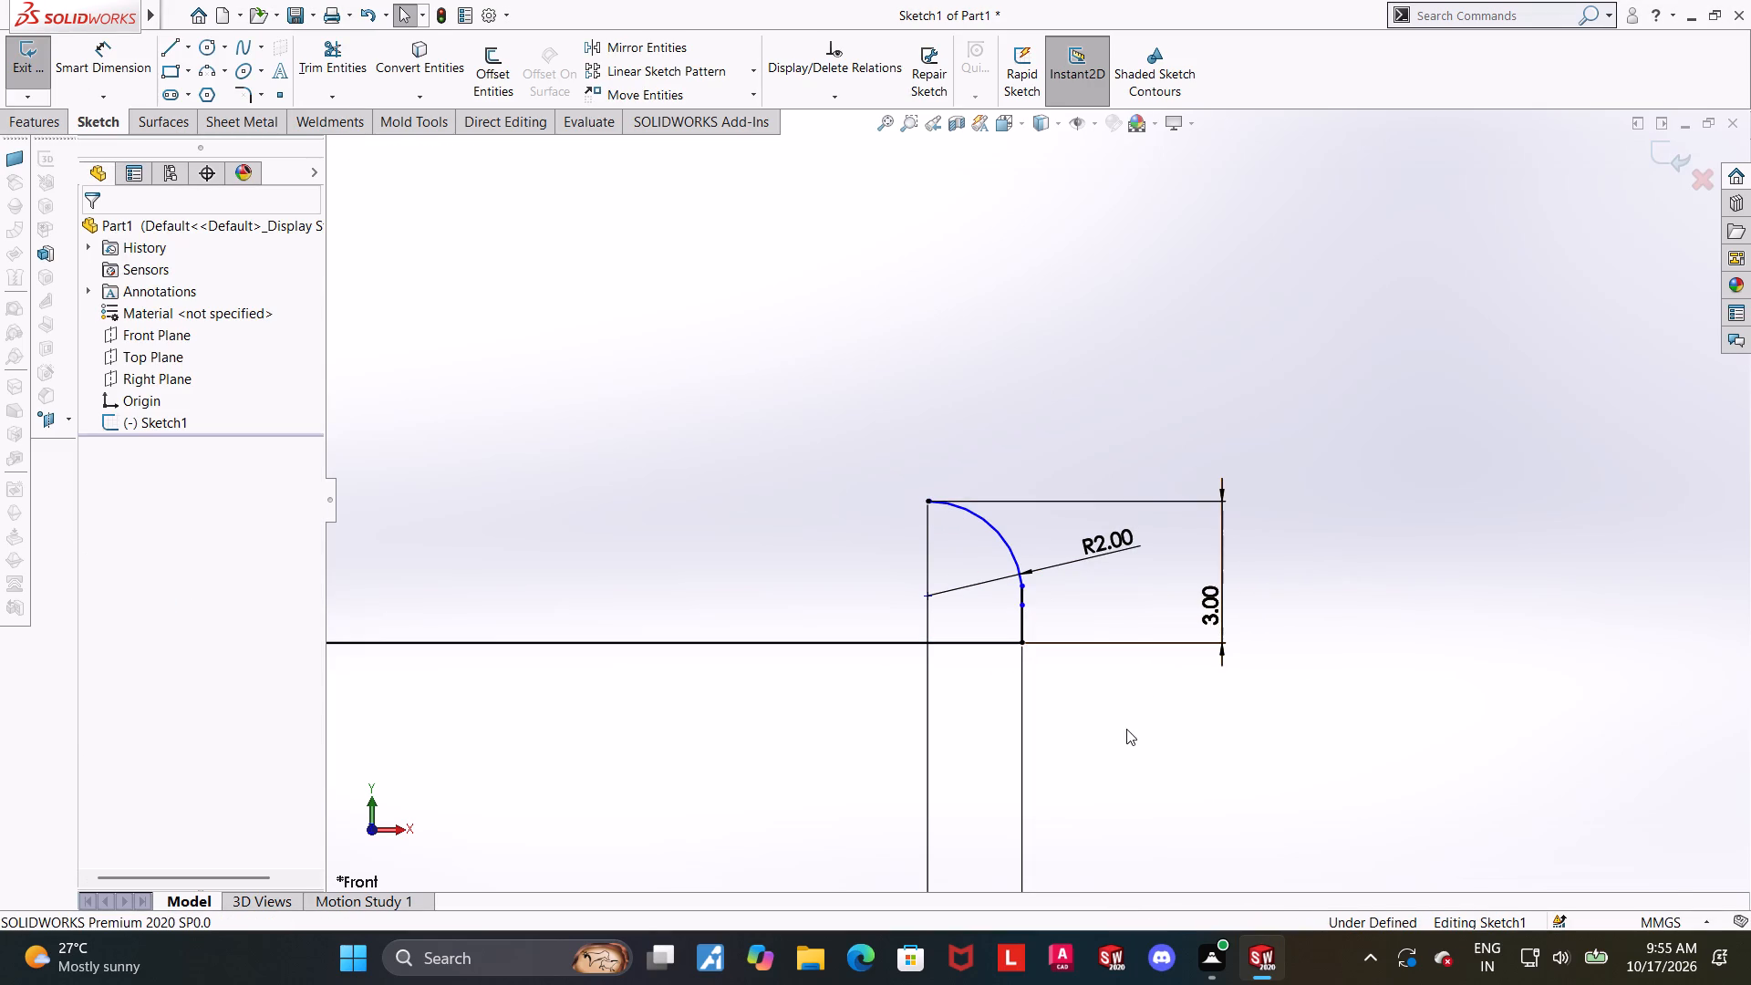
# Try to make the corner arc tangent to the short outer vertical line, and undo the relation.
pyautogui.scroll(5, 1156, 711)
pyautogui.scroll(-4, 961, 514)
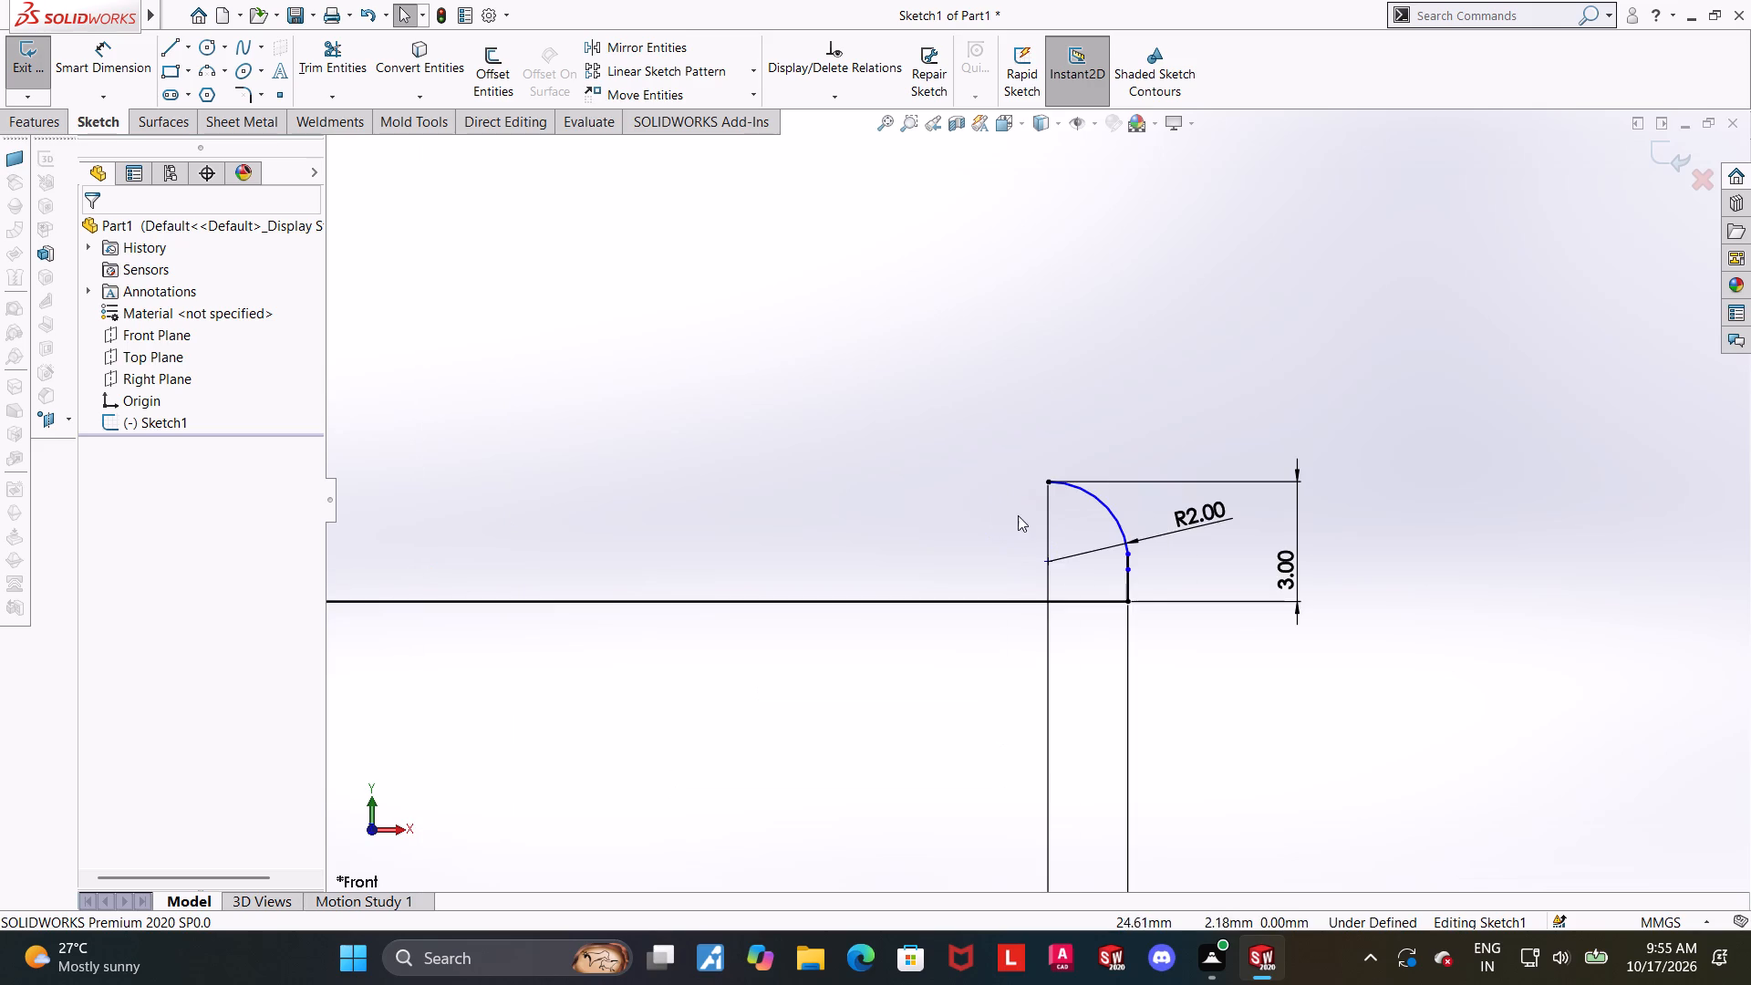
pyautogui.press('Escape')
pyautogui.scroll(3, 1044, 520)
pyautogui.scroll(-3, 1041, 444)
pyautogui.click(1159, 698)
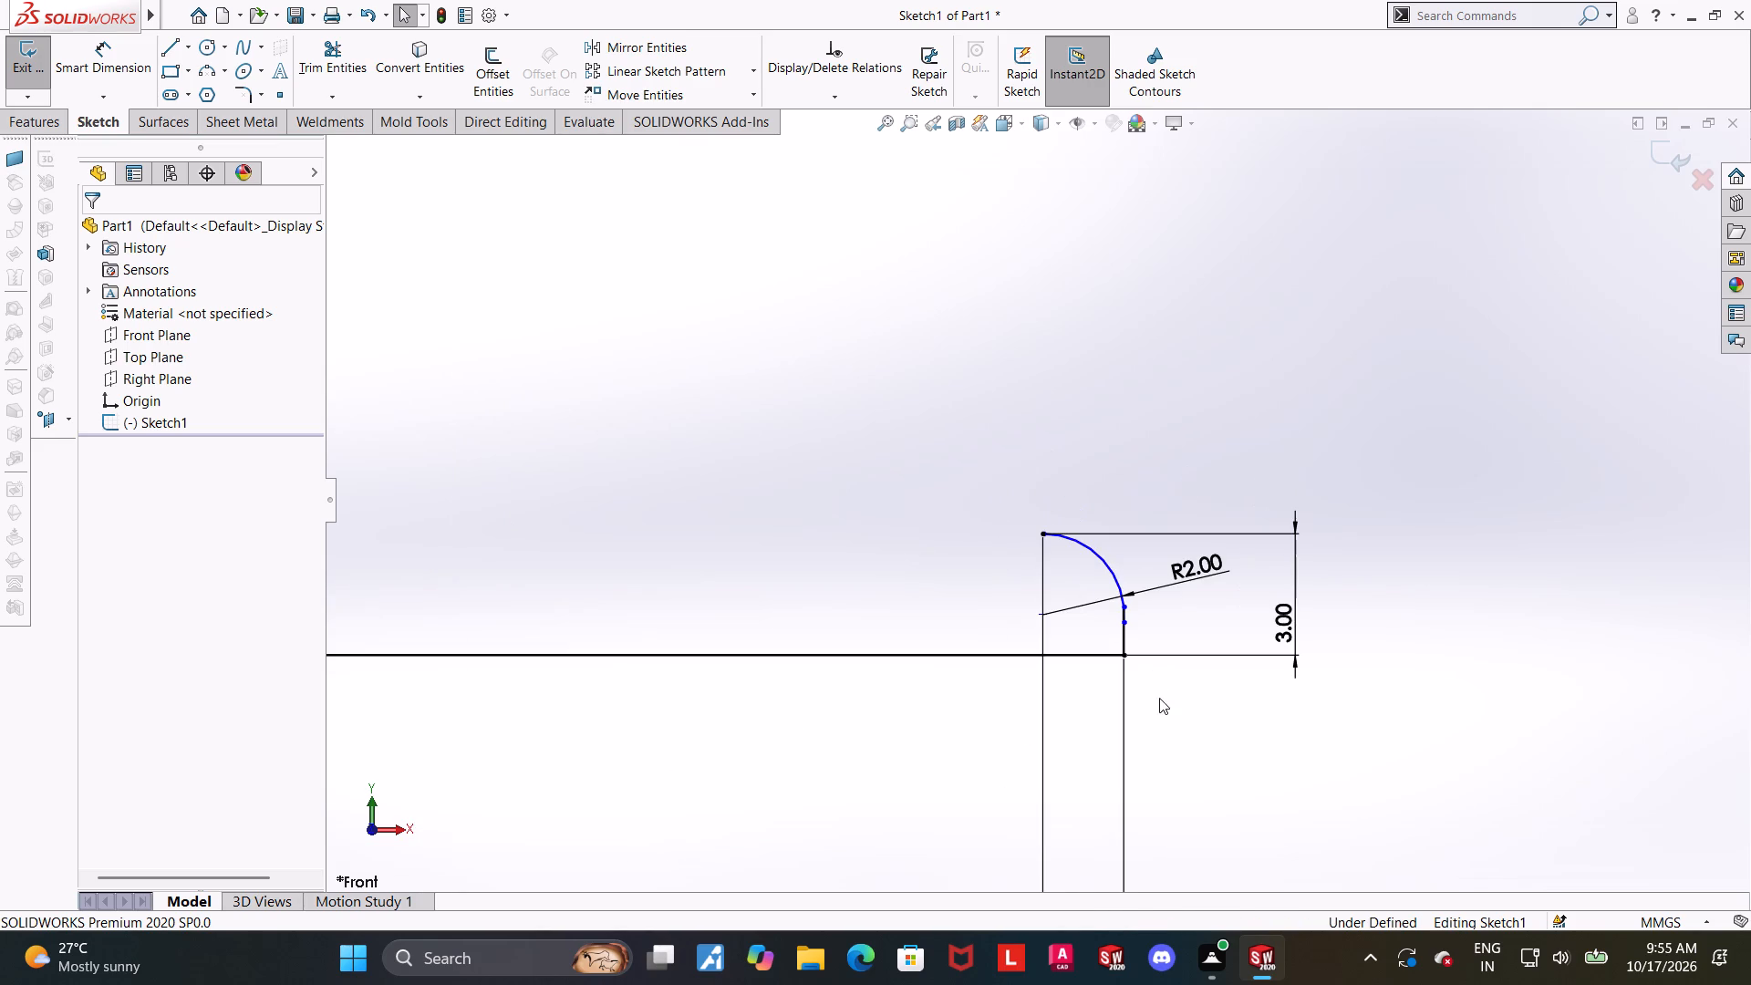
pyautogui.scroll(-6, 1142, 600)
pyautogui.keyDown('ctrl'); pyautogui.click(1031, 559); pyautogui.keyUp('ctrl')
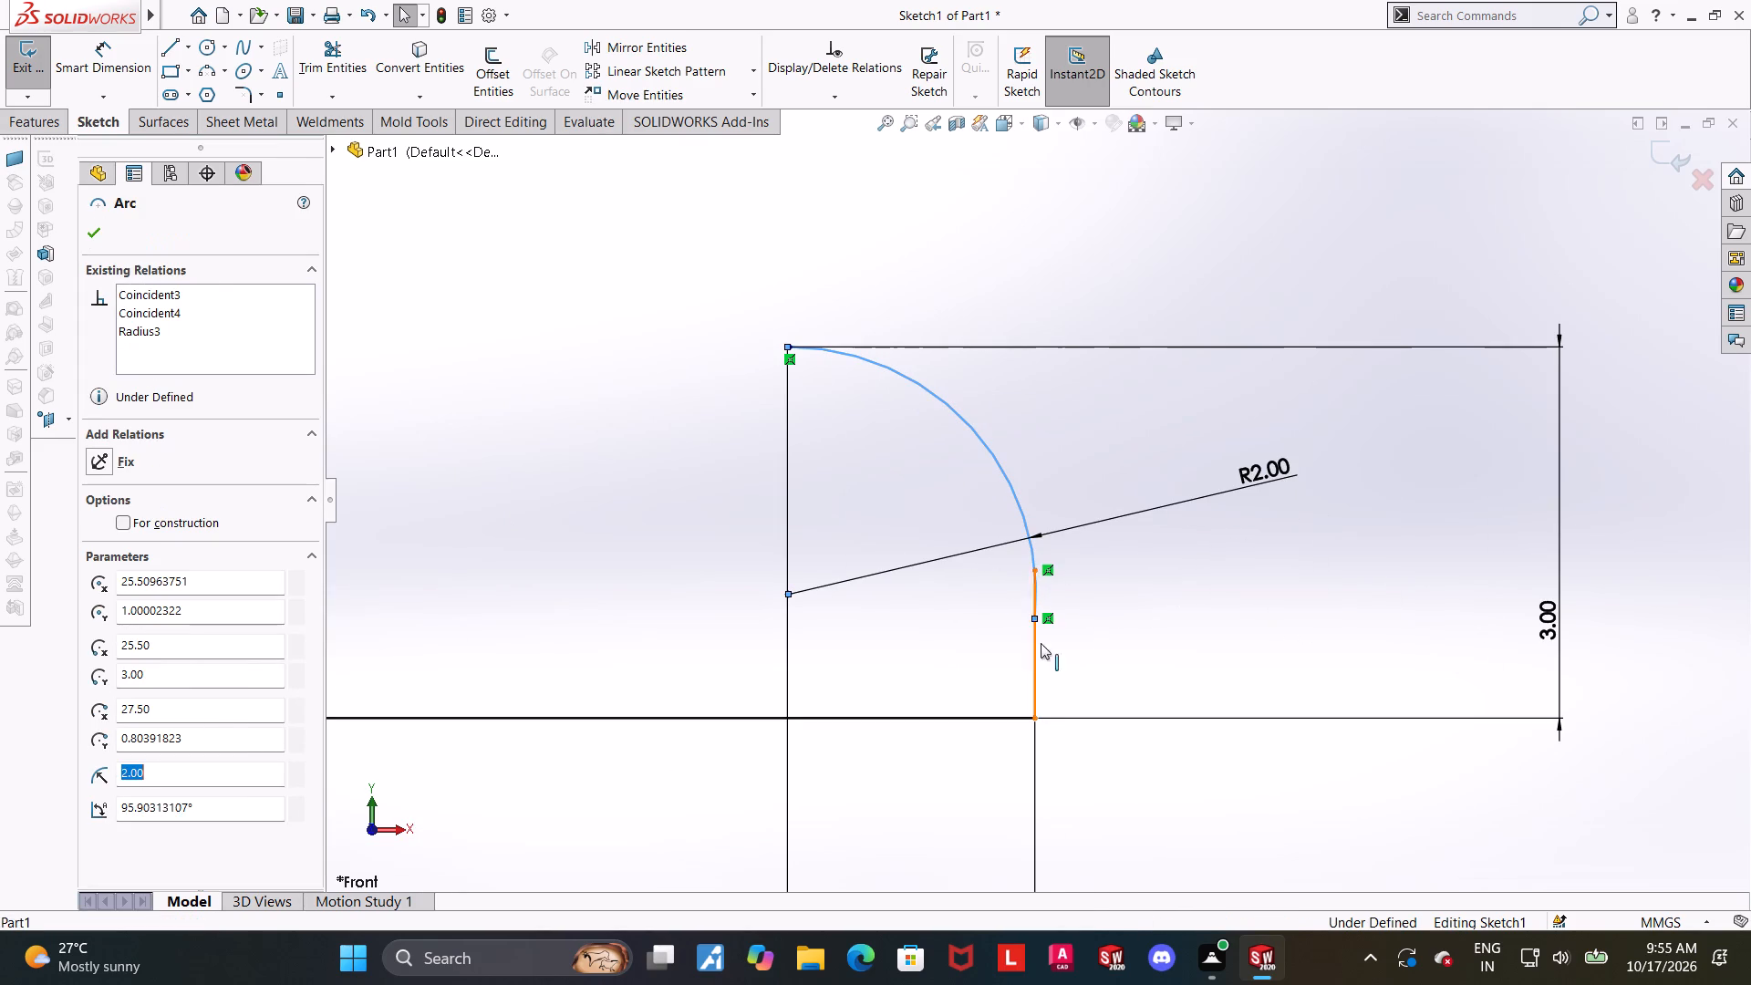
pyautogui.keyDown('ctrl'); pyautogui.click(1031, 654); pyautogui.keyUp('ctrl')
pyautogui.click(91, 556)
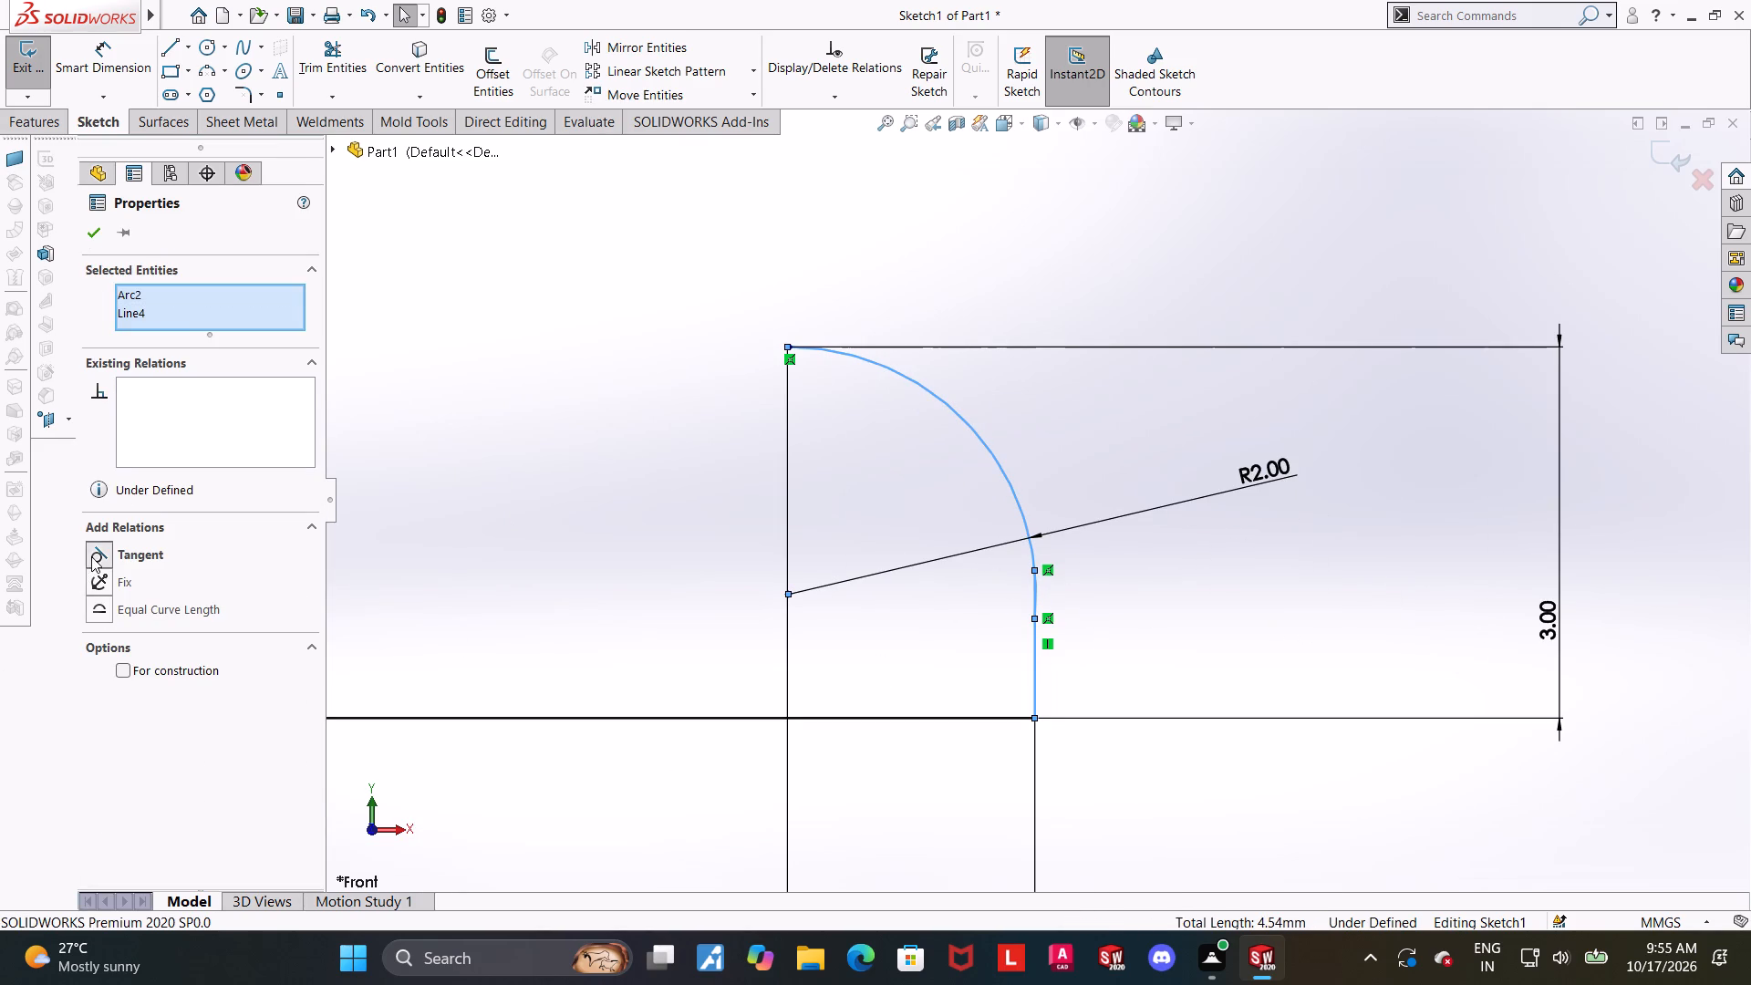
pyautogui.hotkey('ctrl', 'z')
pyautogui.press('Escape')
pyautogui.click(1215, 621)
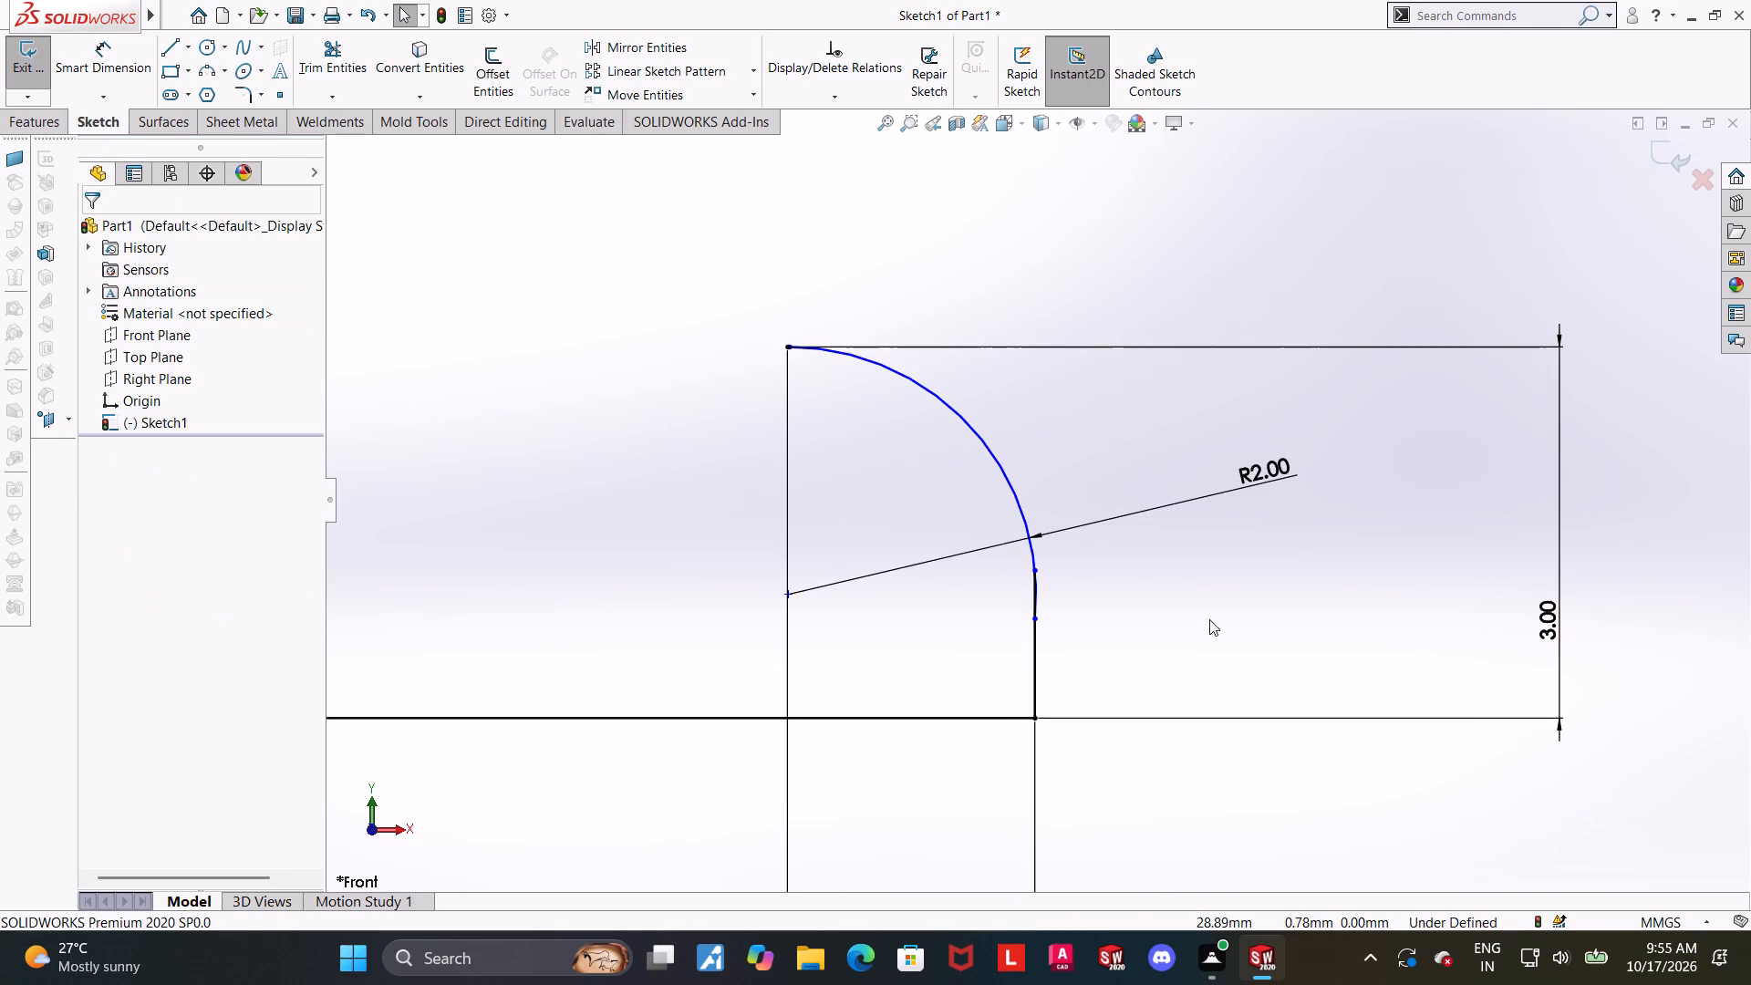
# Merge the corner arc's lower endpoint with the upper endpoint of the short outer vertical line.
pyautogui.keyDown('ctrl'); pyautogui.click(1036, 620); pyautogui.keyUp('ctrl')
pyautogui.keyDown('ctrl'); pyautogui.click(1031, 571); pyautogui.keyUp('ctrl')
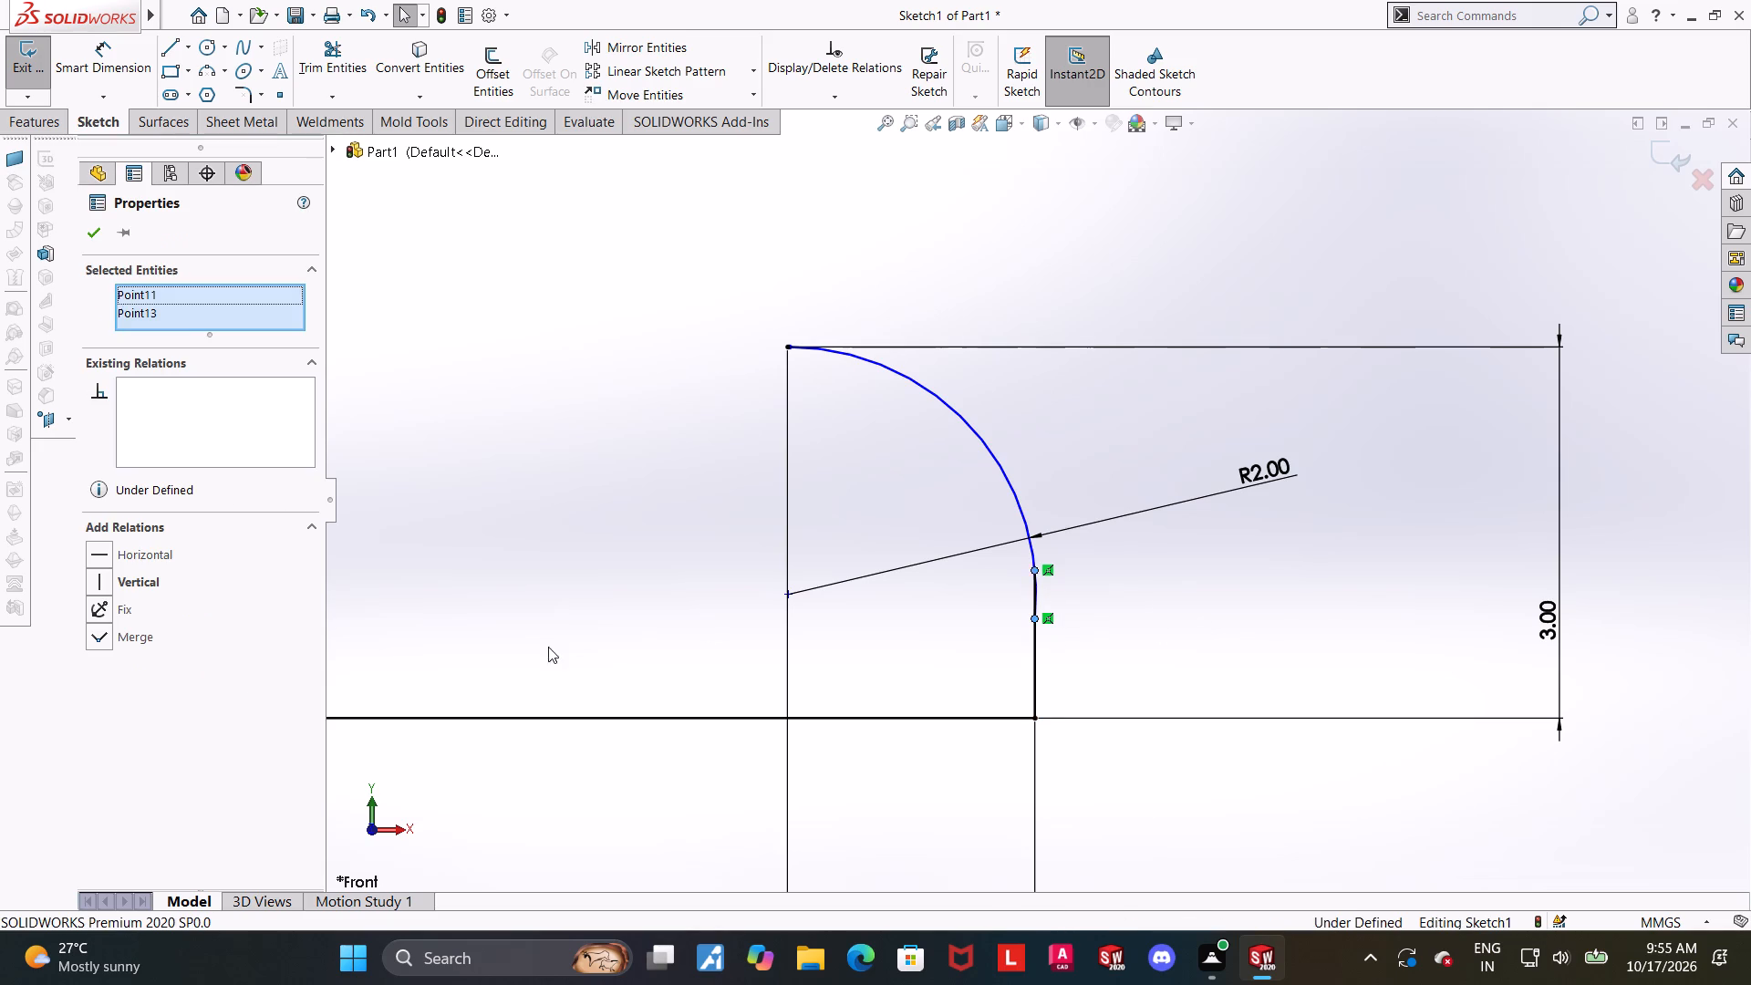
pyautogui.click(102, 630)
pyautogui.click(1381, 758)
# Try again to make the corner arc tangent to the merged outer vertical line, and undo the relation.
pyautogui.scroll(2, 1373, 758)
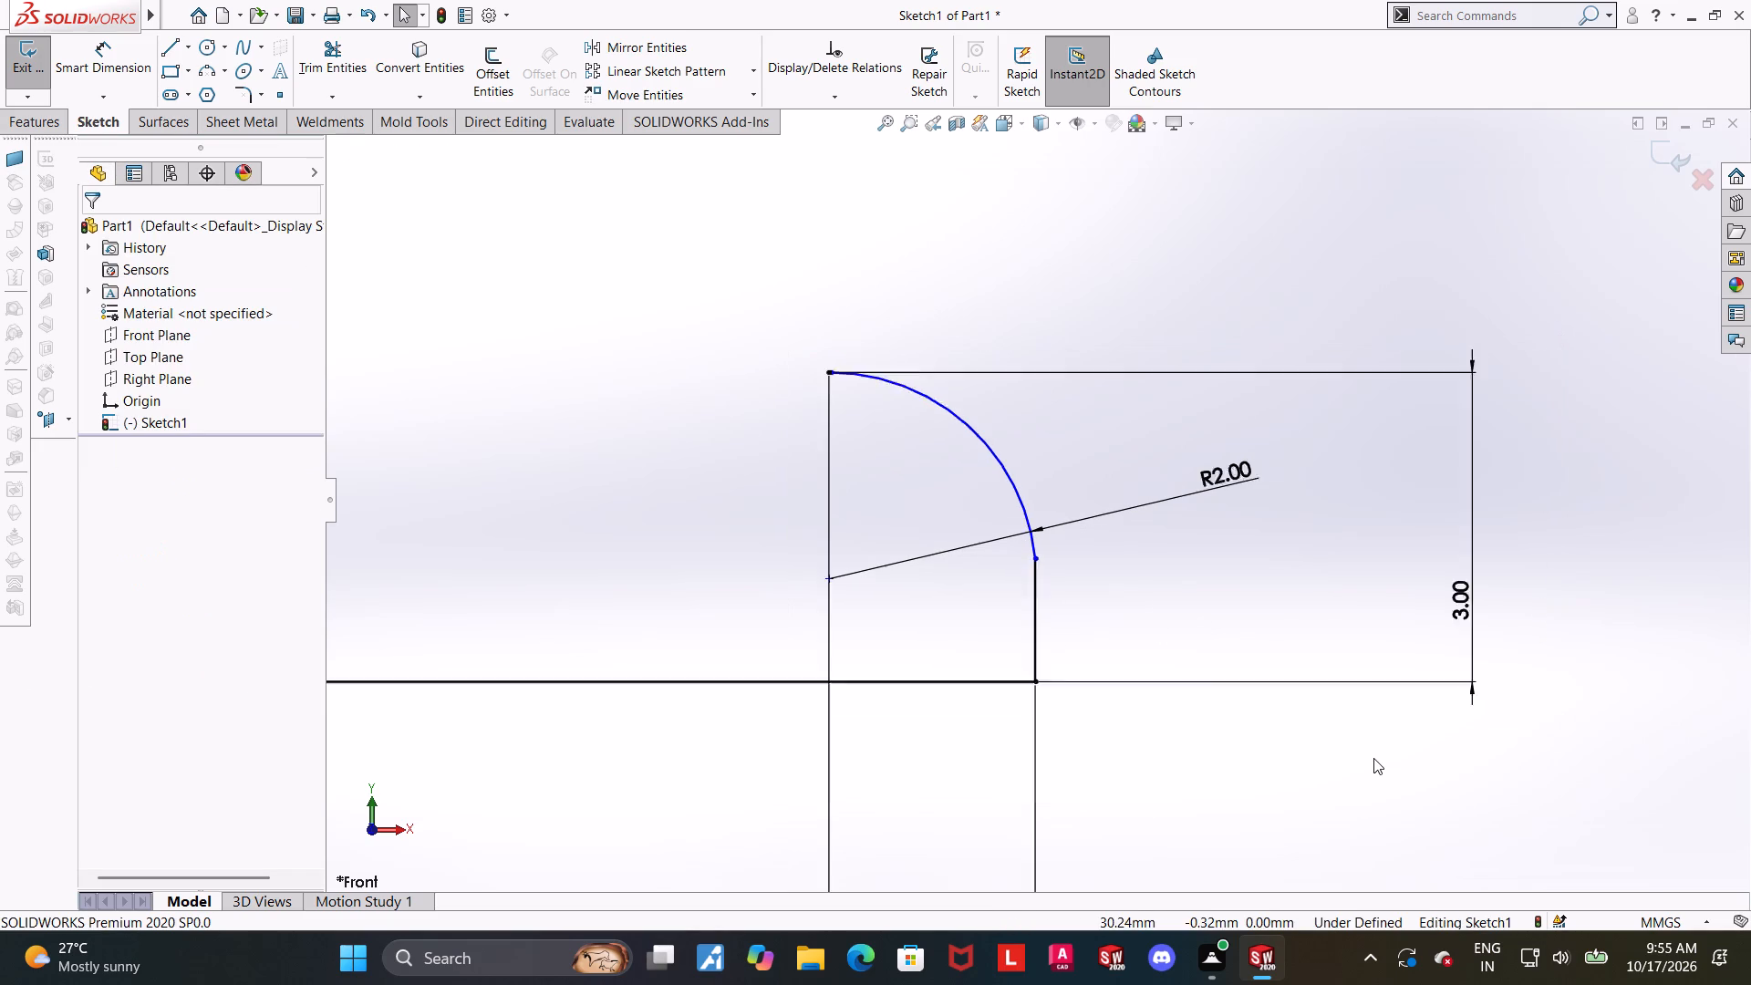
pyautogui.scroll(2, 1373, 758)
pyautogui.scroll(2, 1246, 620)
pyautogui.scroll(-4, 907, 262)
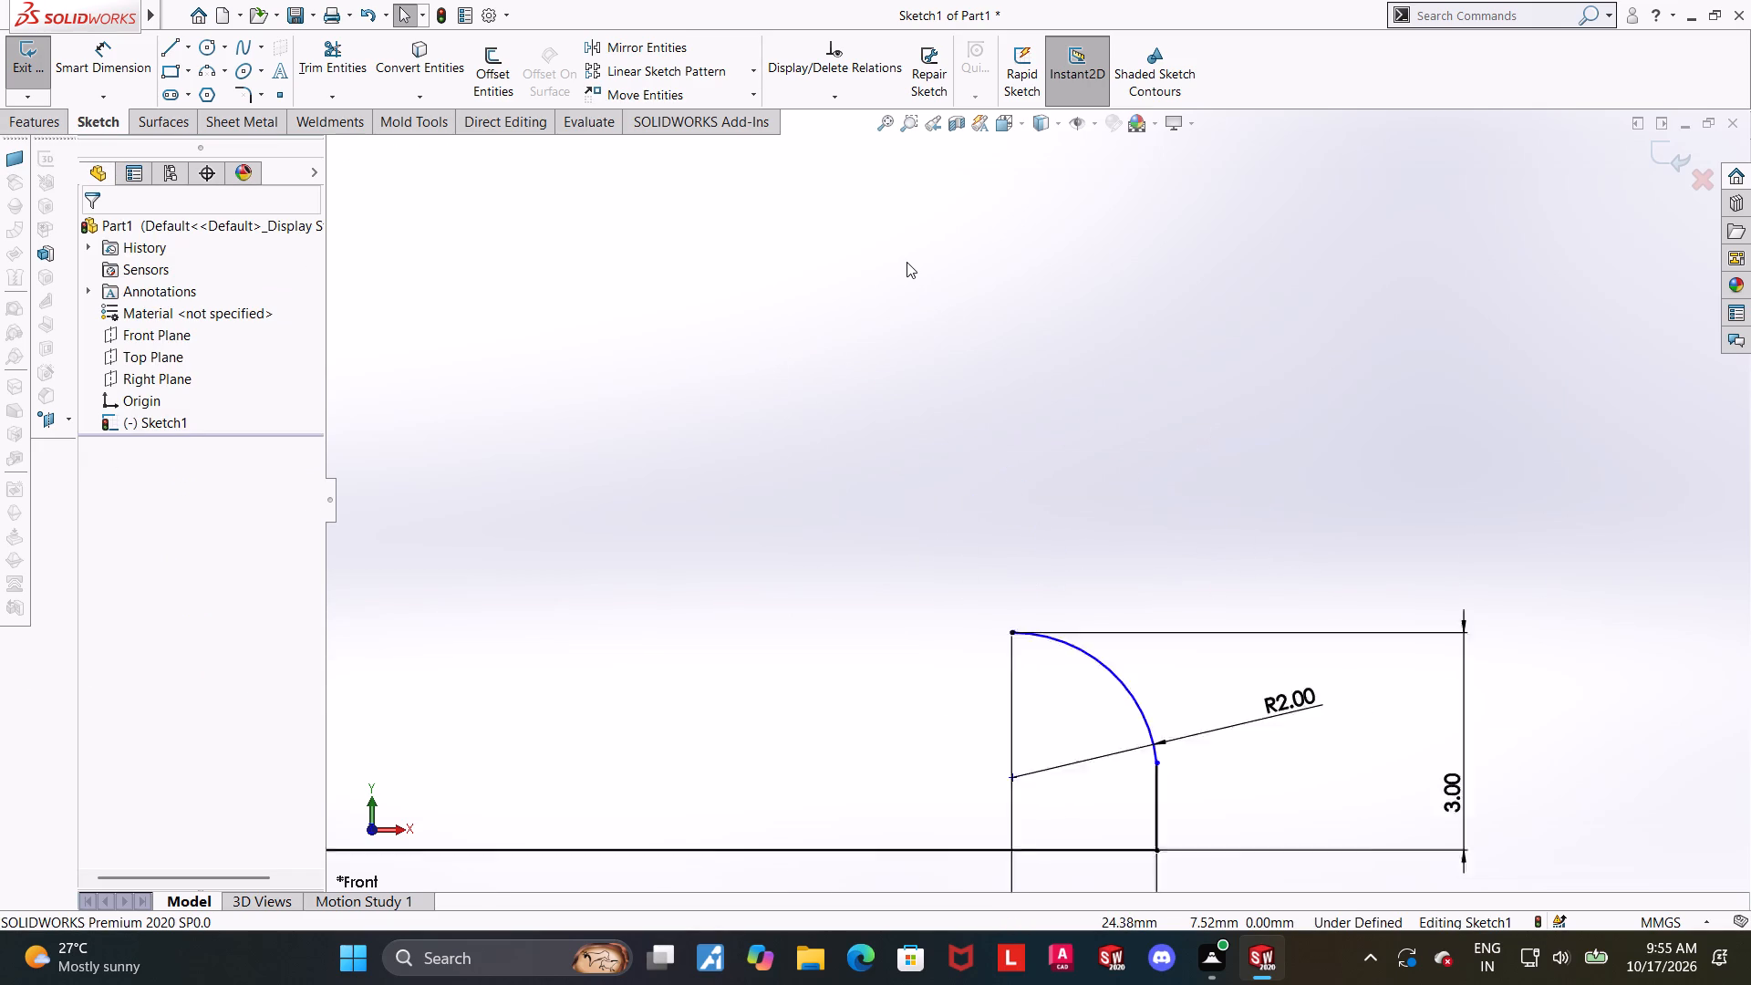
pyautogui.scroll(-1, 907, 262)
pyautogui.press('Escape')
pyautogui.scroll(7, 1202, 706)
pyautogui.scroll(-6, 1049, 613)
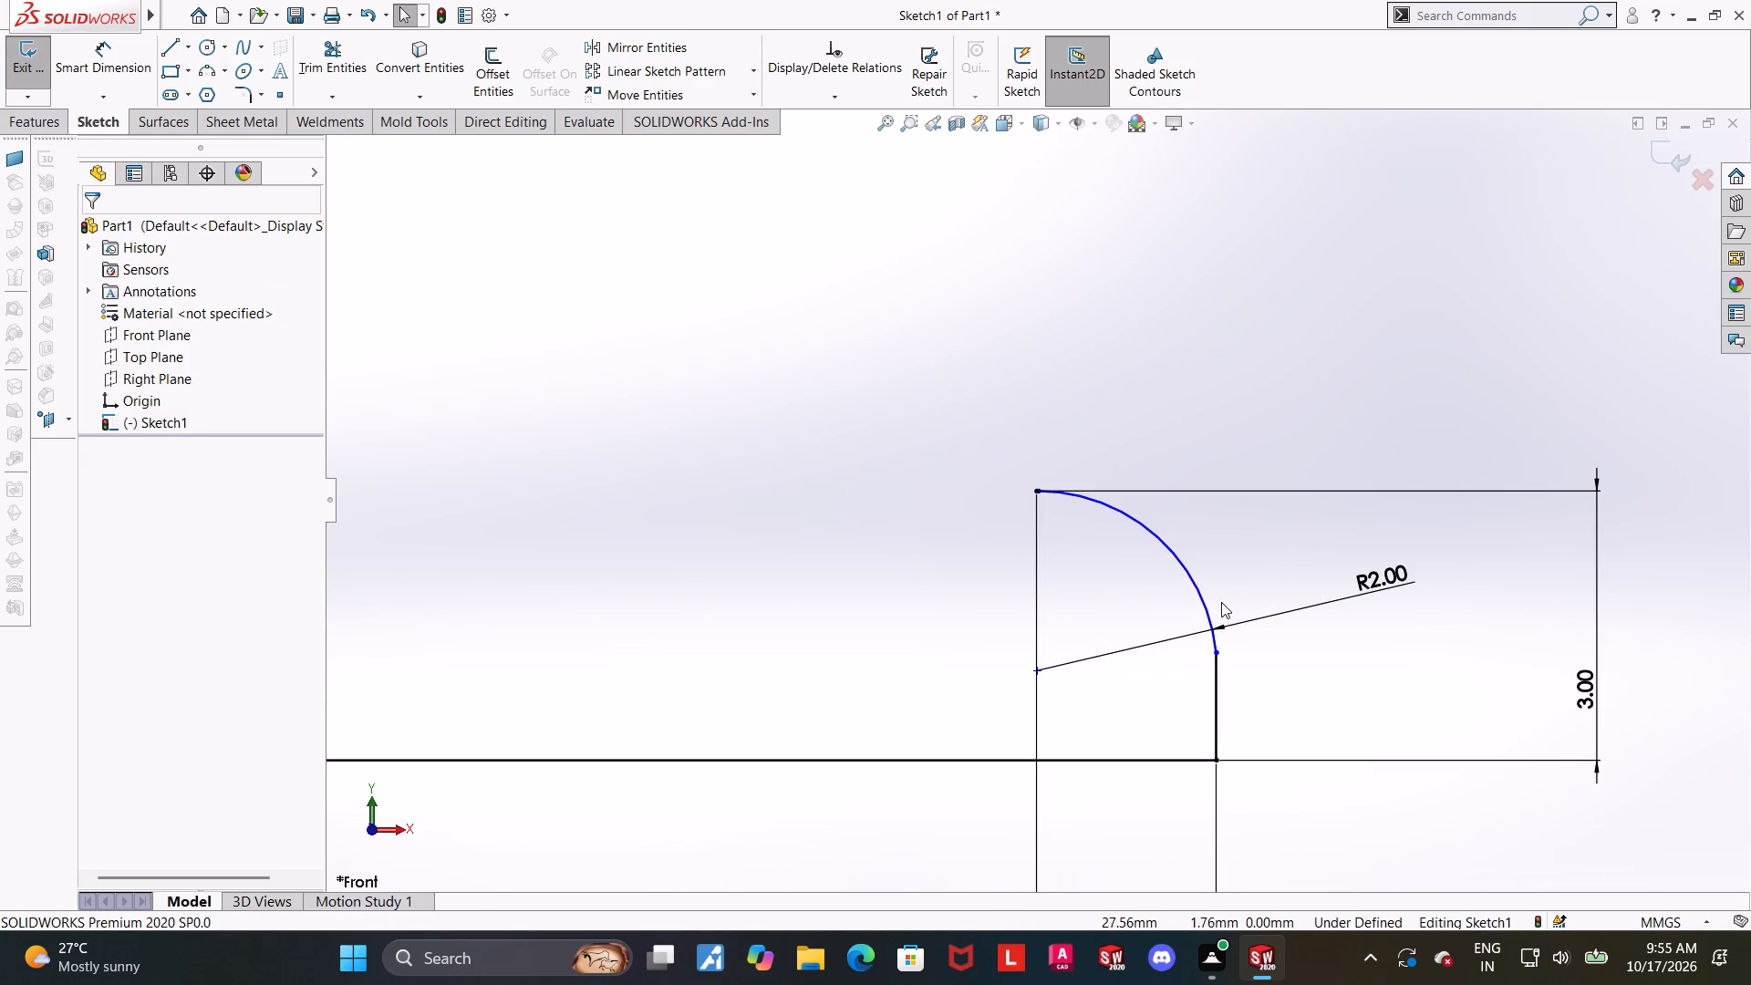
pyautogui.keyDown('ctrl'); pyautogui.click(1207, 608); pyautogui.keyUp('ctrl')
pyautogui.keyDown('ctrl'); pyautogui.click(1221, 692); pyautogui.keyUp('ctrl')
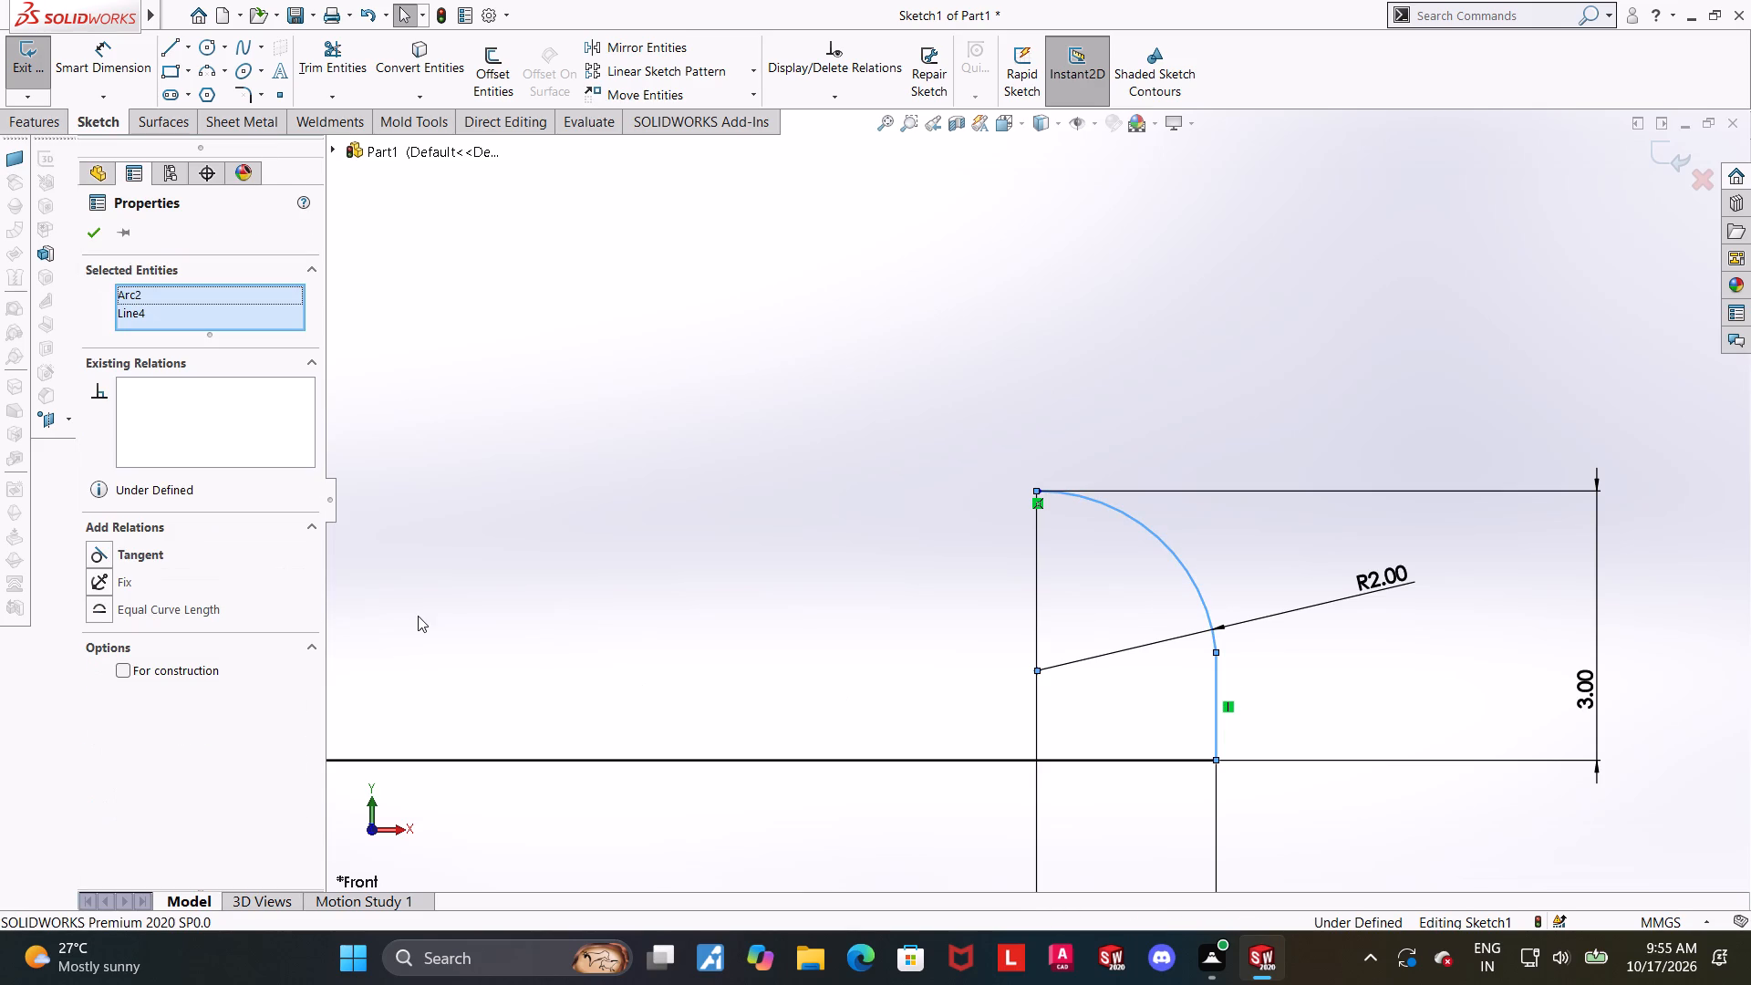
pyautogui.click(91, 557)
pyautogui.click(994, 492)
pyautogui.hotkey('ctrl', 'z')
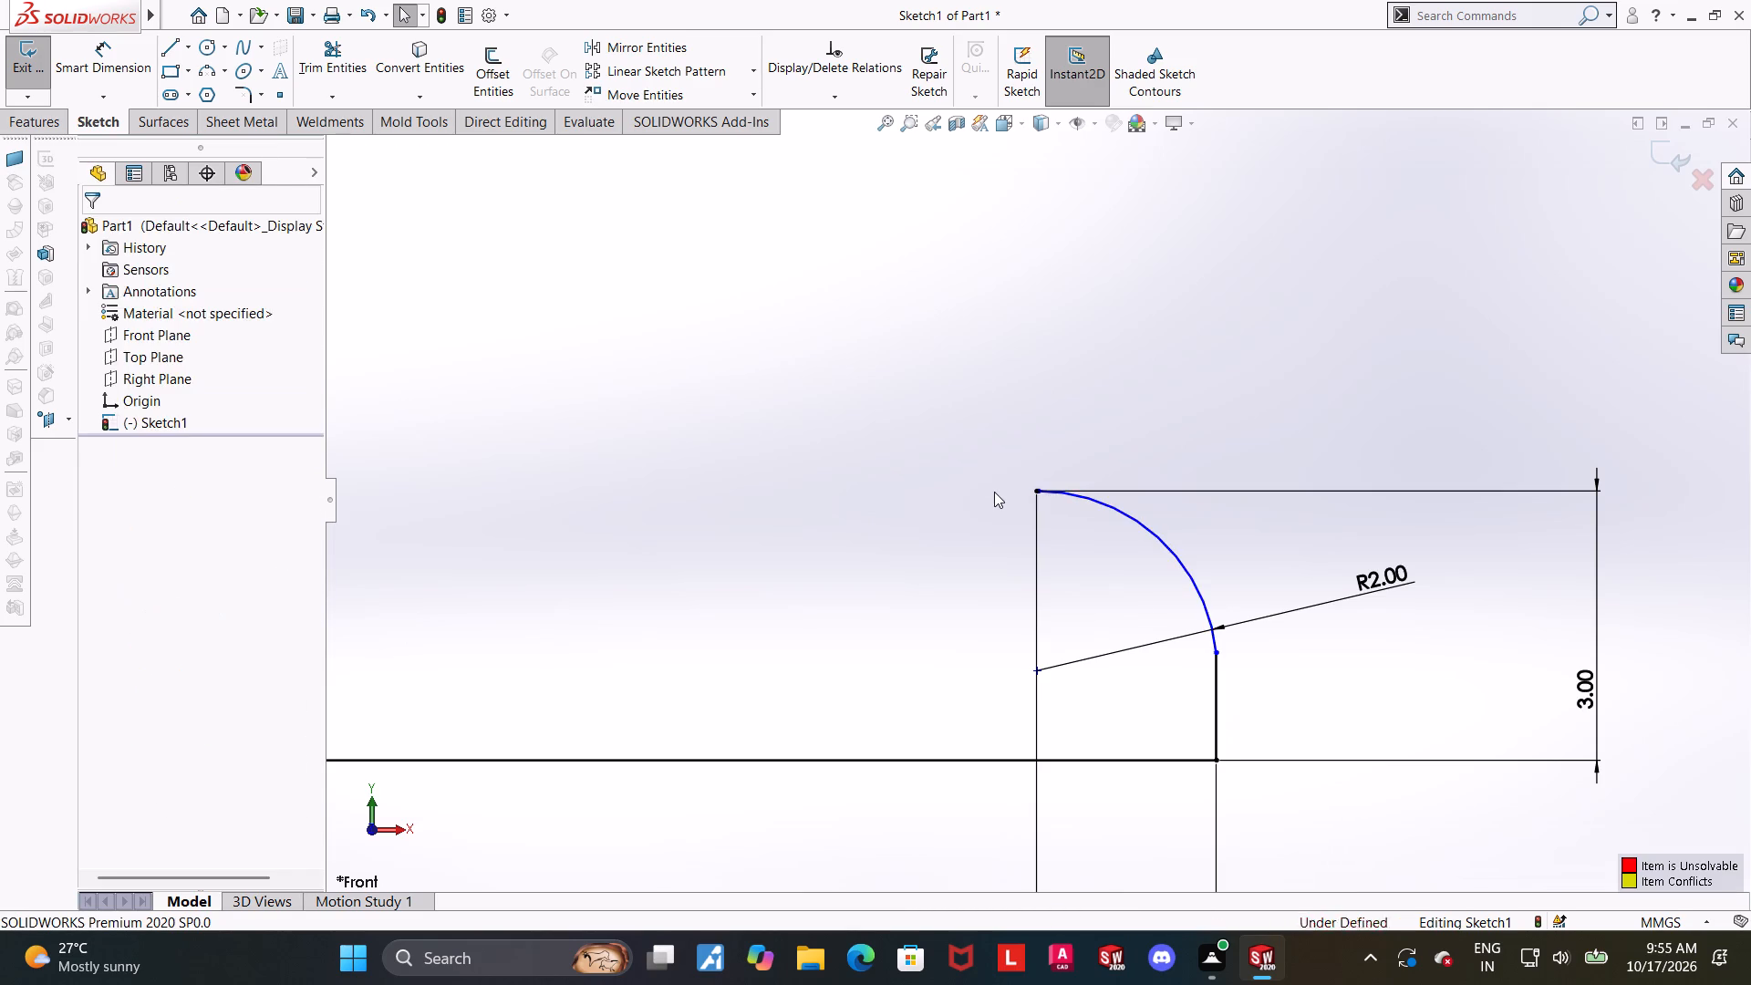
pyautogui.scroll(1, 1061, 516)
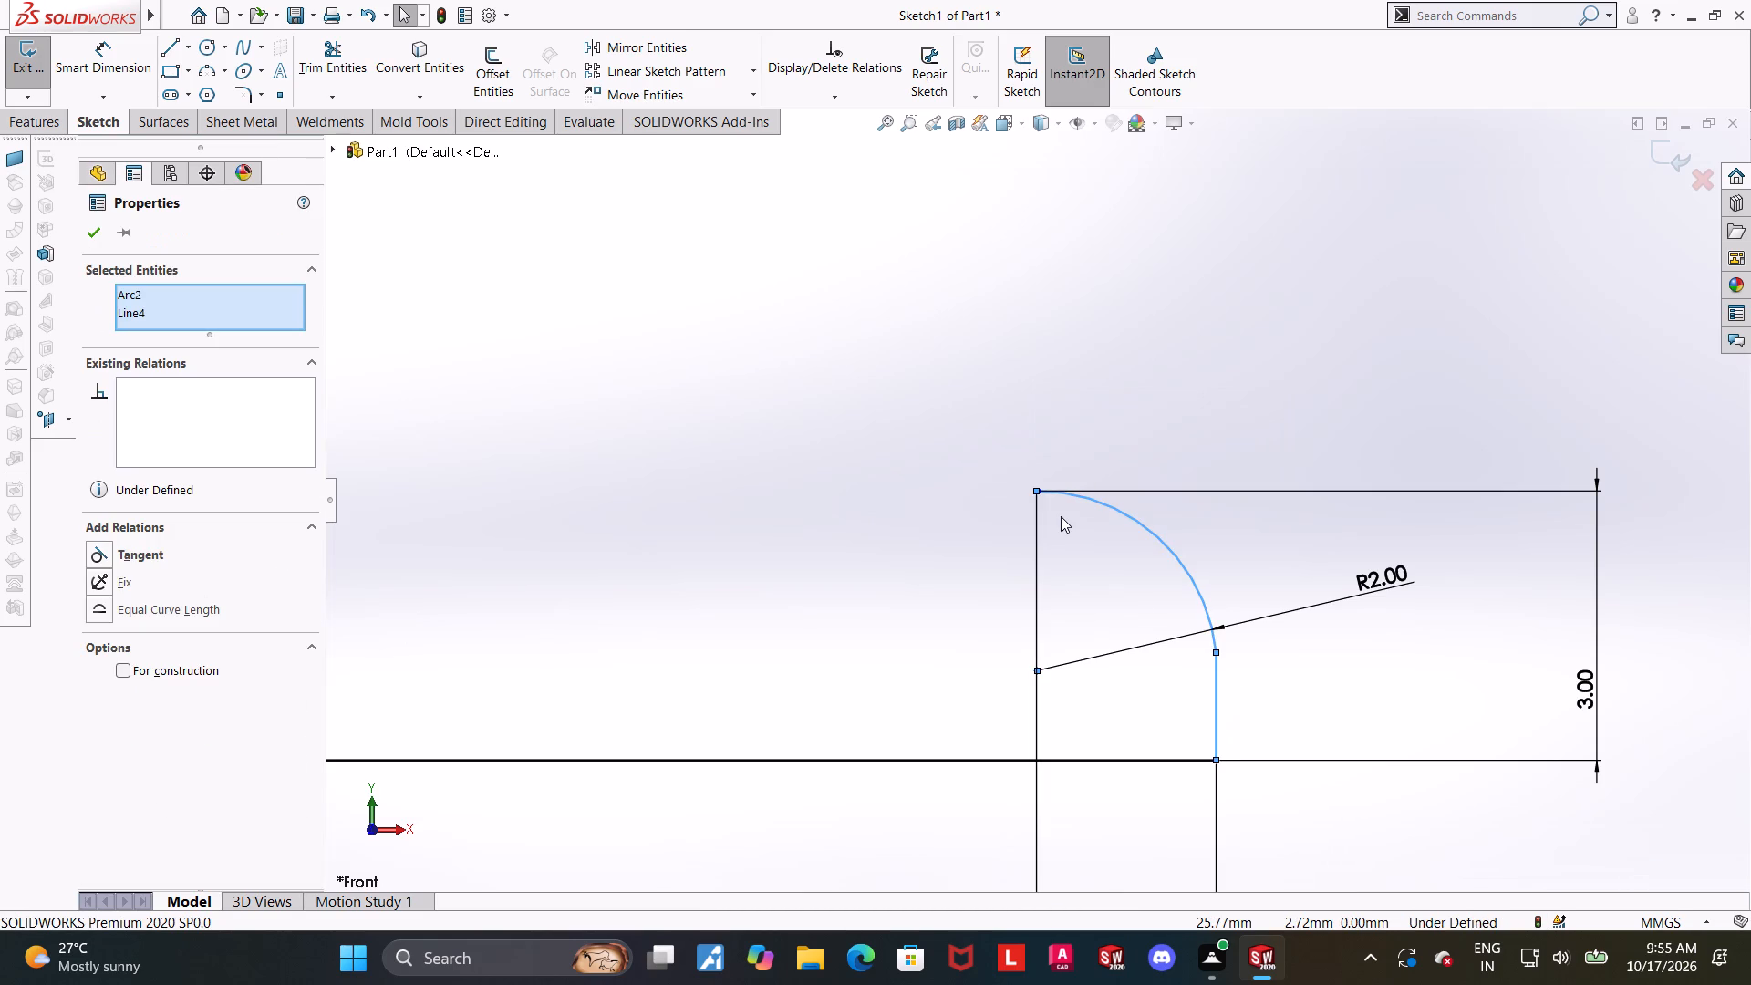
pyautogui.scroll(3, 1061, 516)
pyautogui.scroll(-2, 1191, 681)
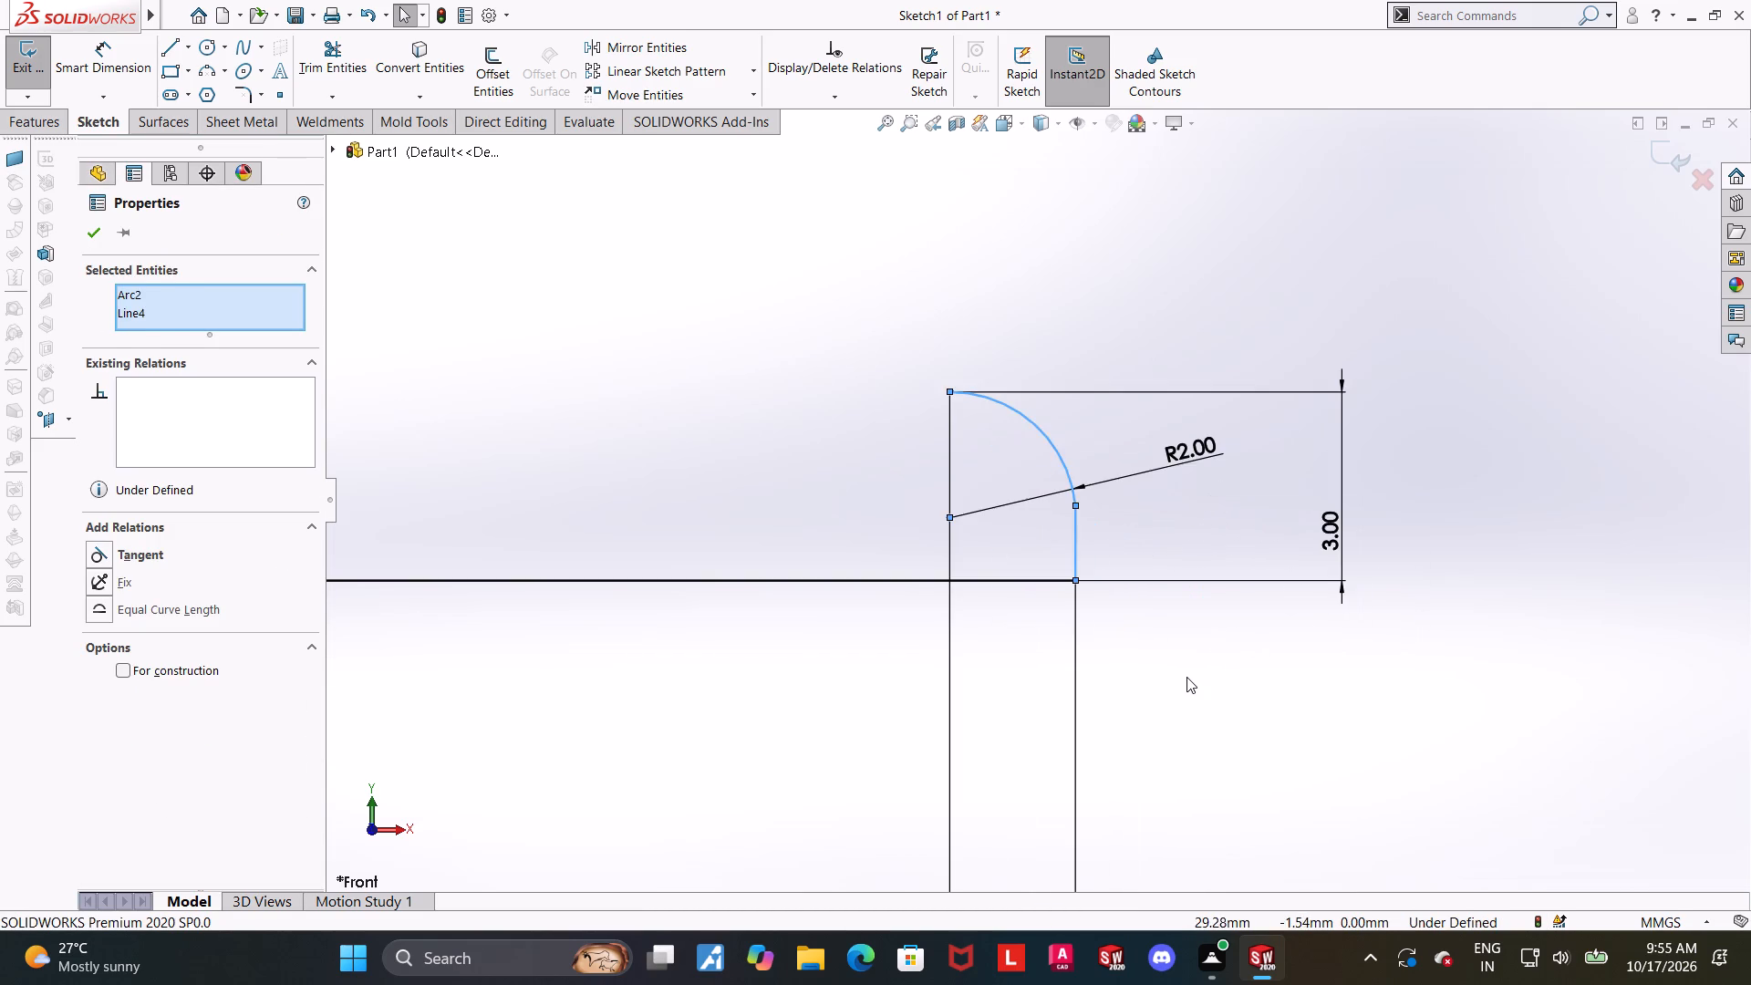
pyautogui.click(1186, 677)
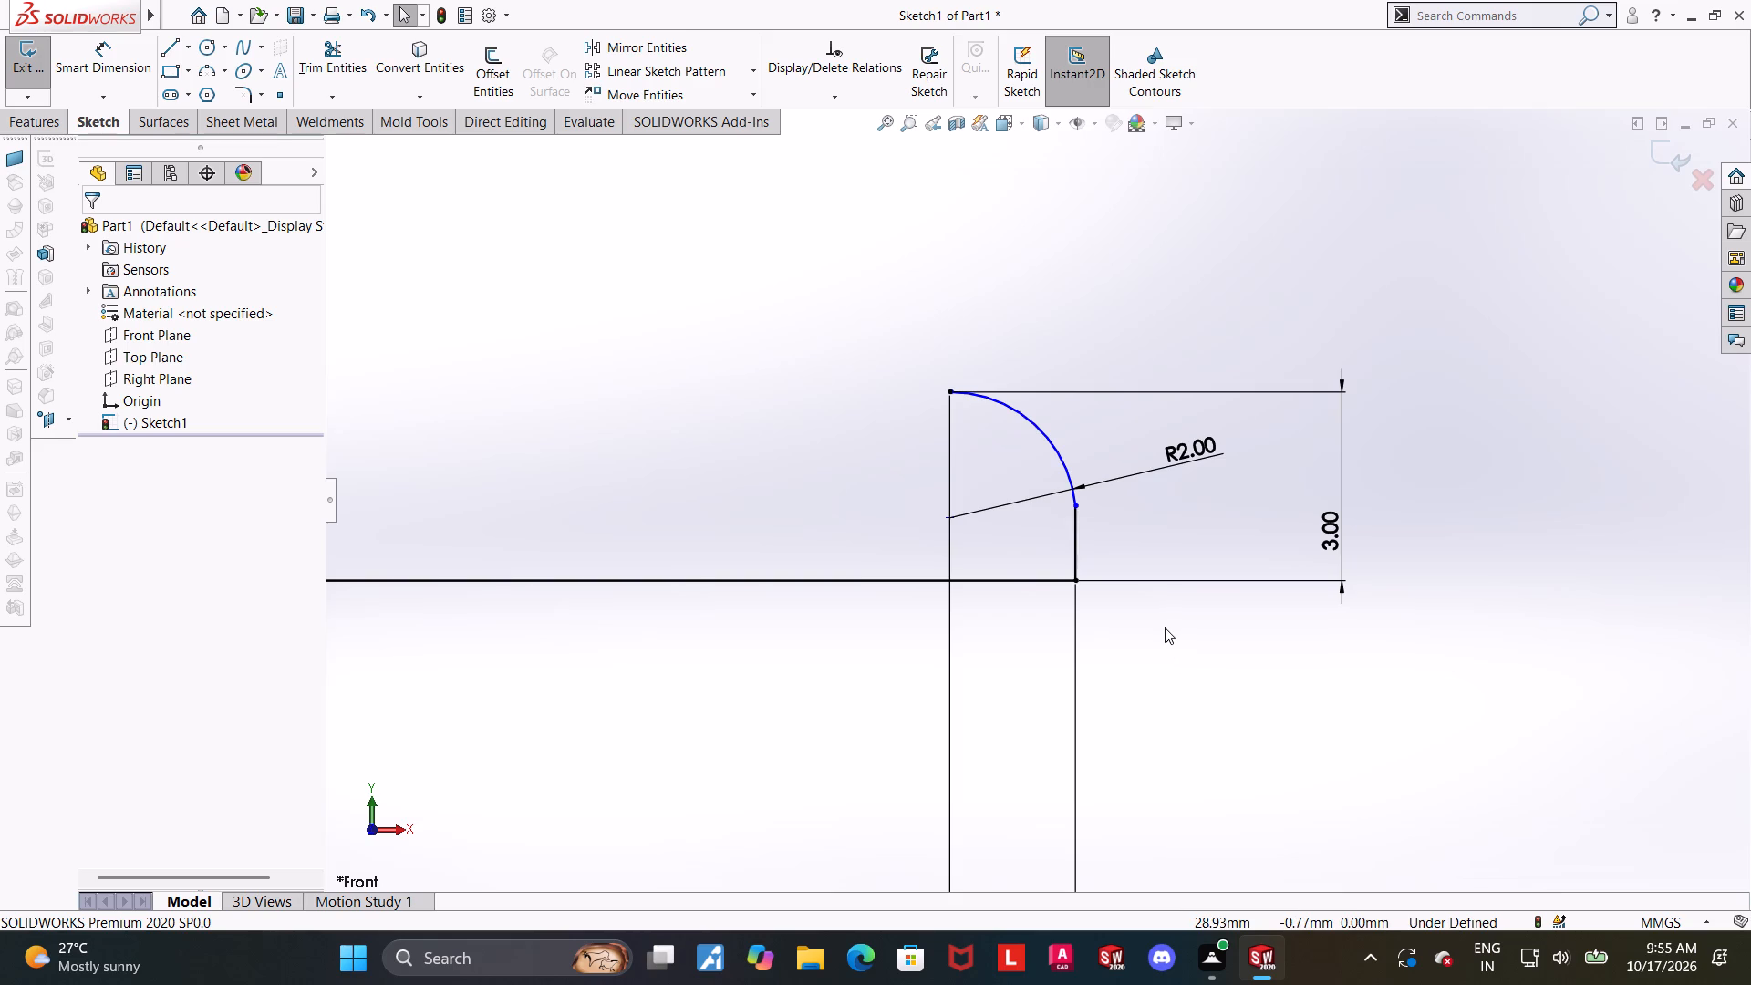
# Move the point joining the arc and the outer vertical line to about 1.26 mm above the base line.
pyautogui.scroll(-2, 1143, 603)
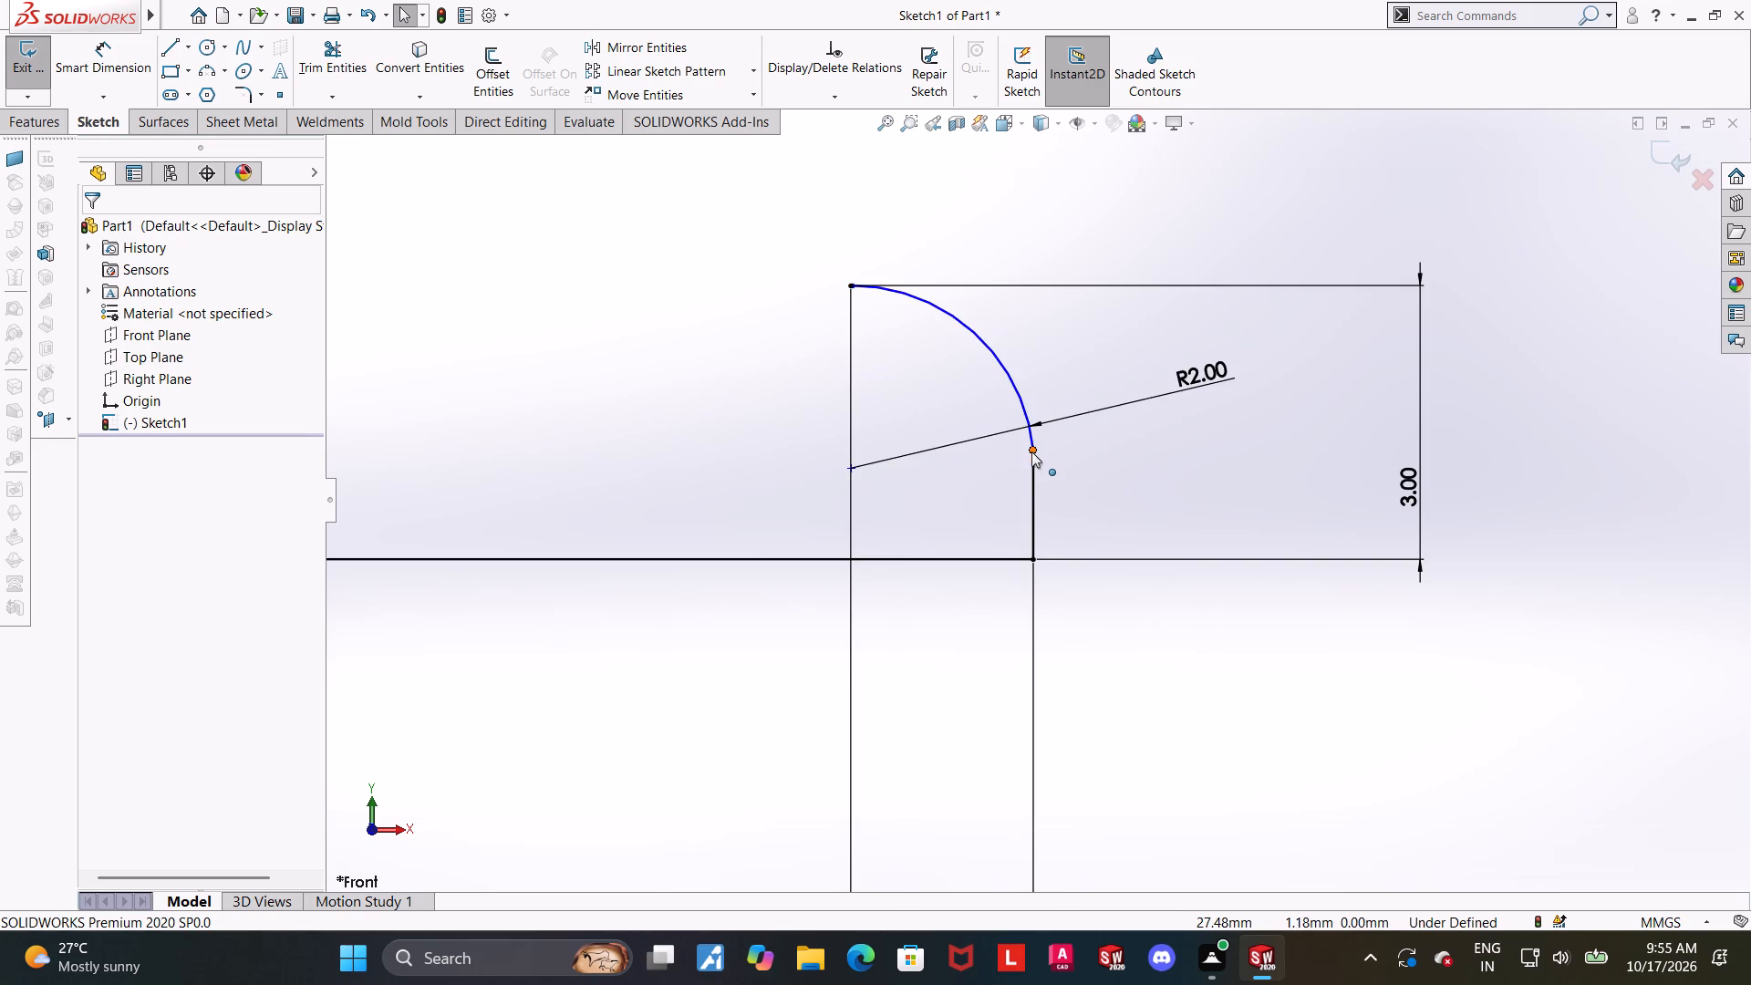
pyautogui.click(1031, 451)
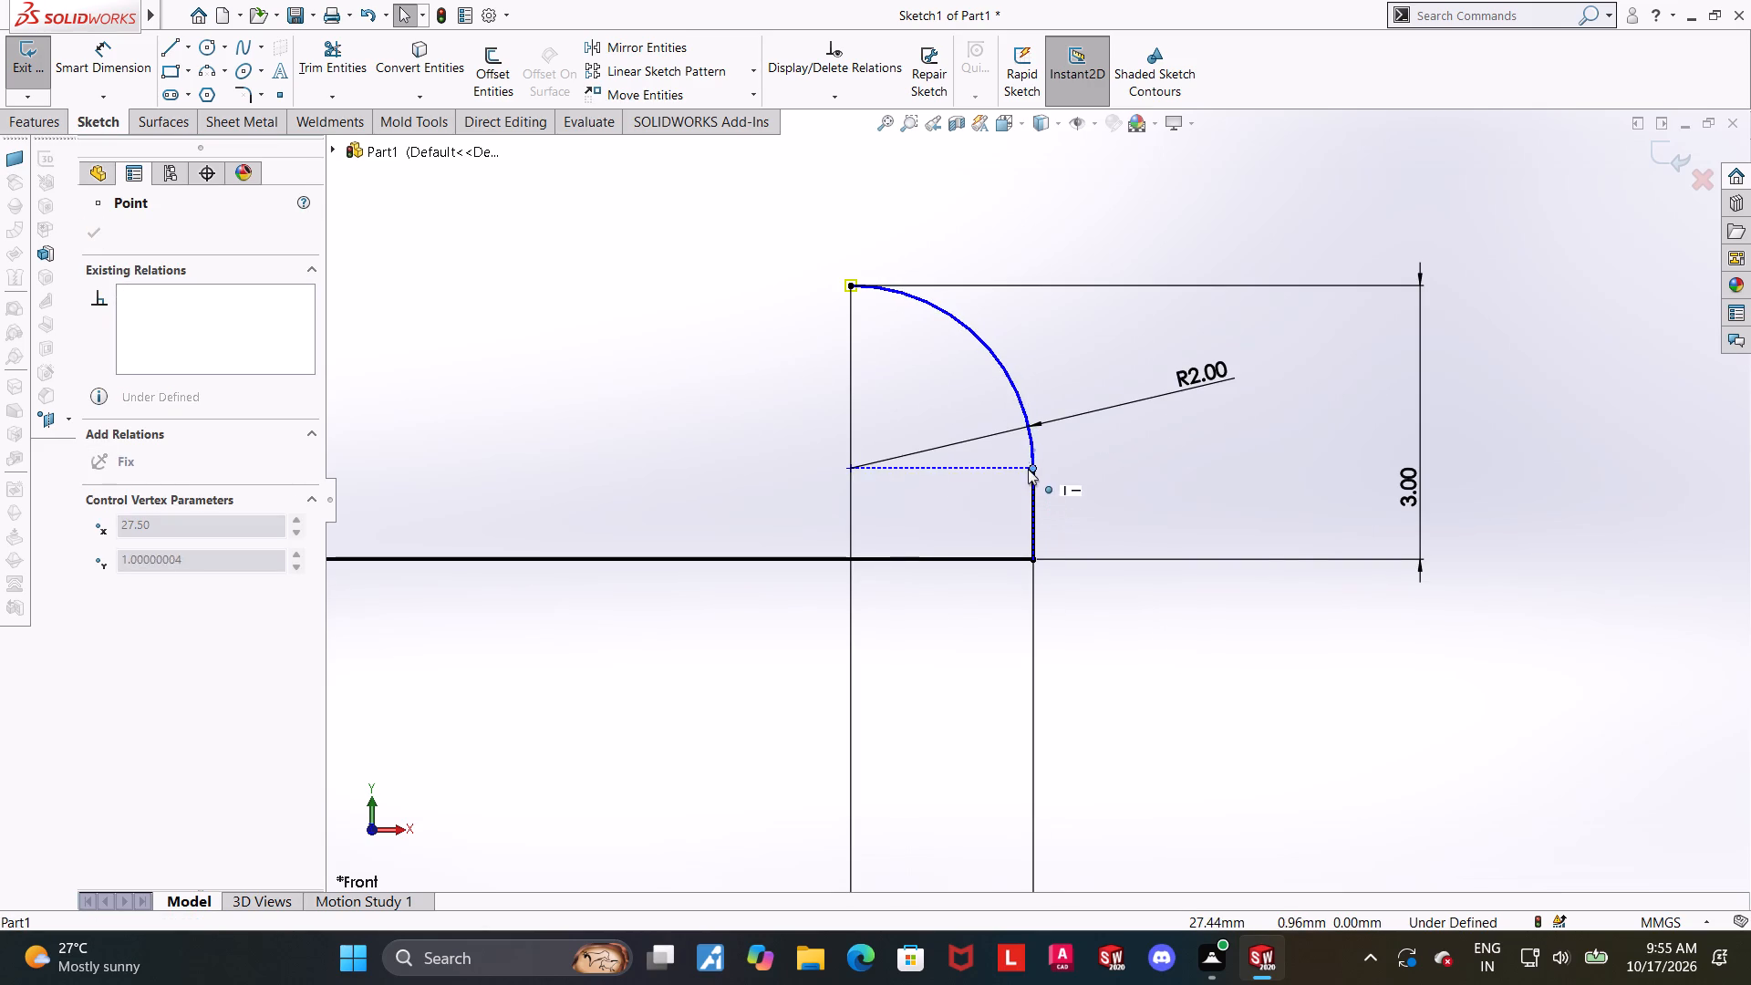
pyautogui.click(1117, 480)
# Add a Vertical relation between the corner arc's lower endpoint and the base line's outer endpoint.
pyautogui.click(1035, 445)
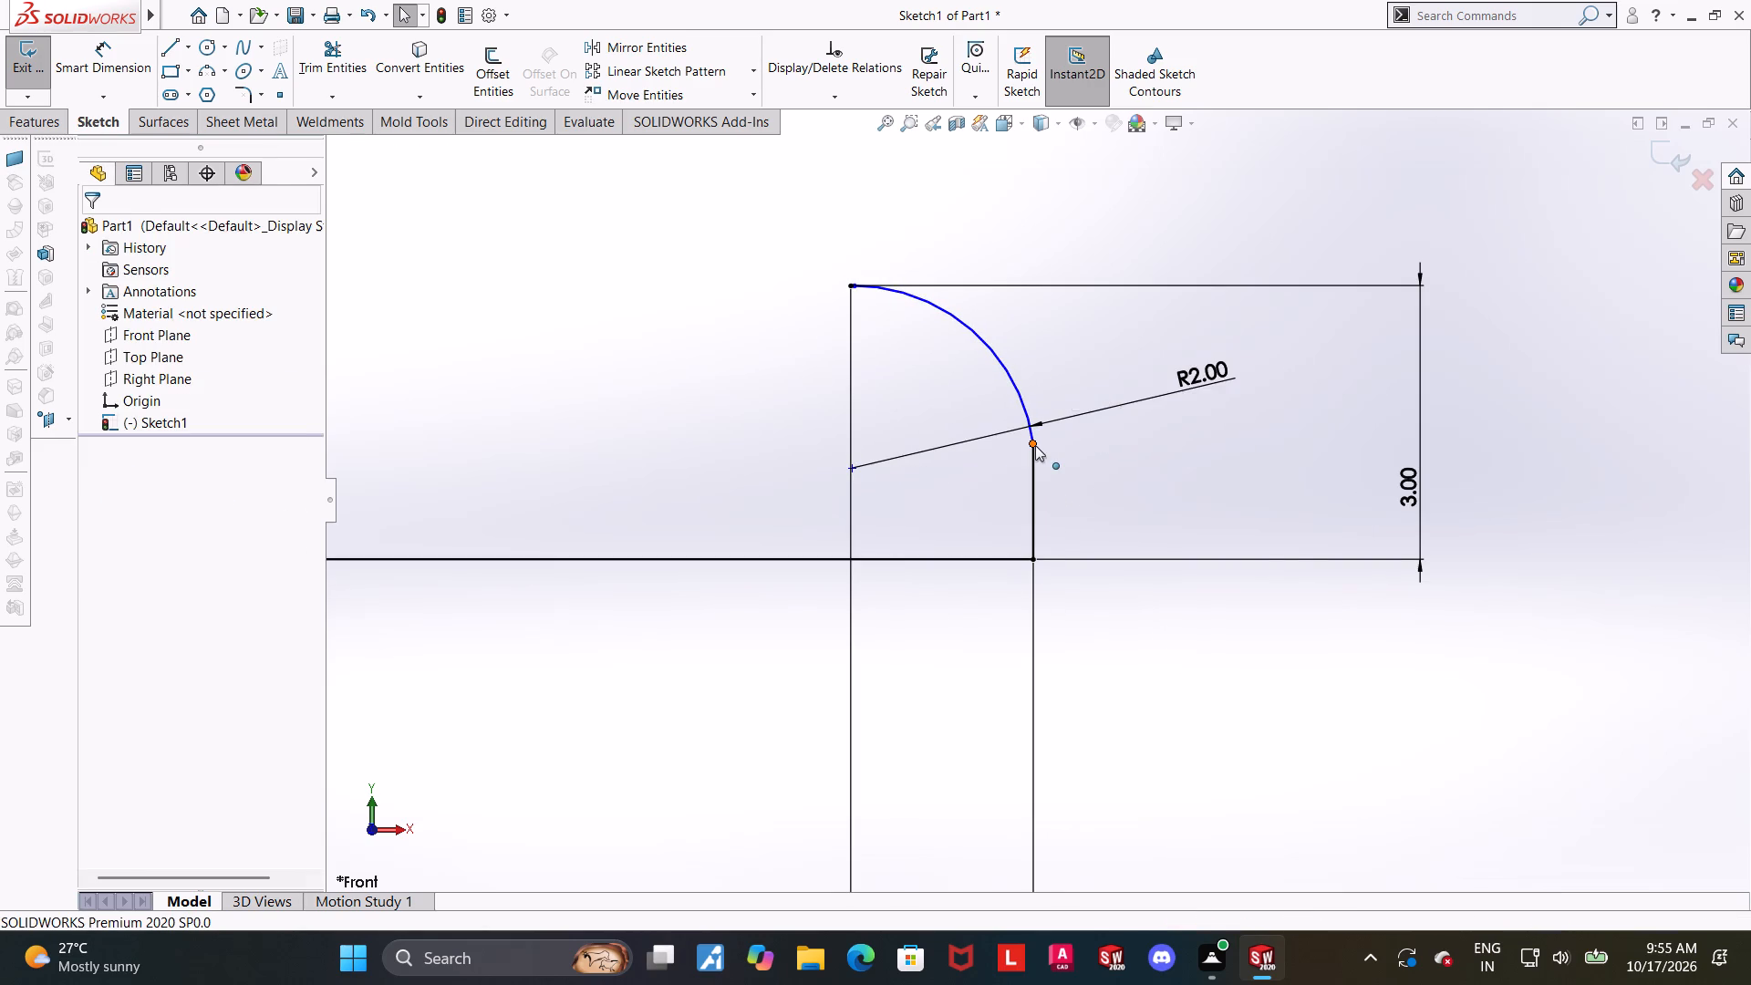
pyautogui.keyDown('ctrl'); pyautogui.click(1031, 557); pyautogui.keyUp('ctrl')
pyautogui.click(102, 584)
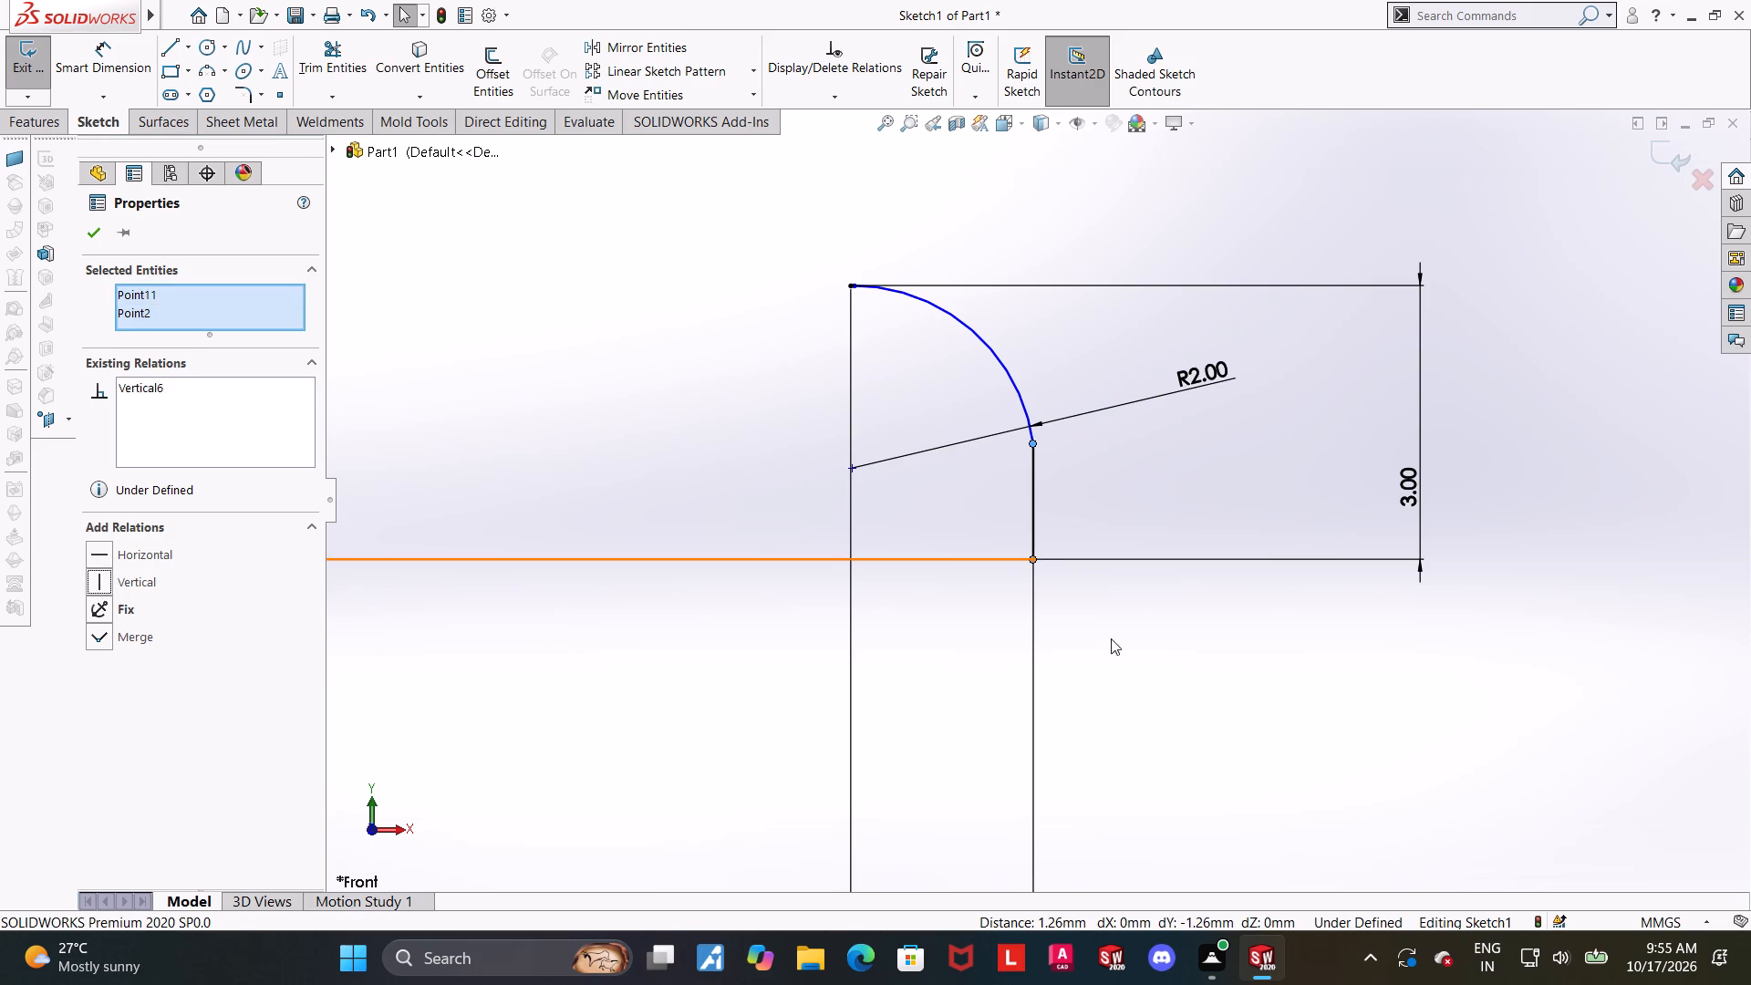
pyautogui.click(1110, 638)
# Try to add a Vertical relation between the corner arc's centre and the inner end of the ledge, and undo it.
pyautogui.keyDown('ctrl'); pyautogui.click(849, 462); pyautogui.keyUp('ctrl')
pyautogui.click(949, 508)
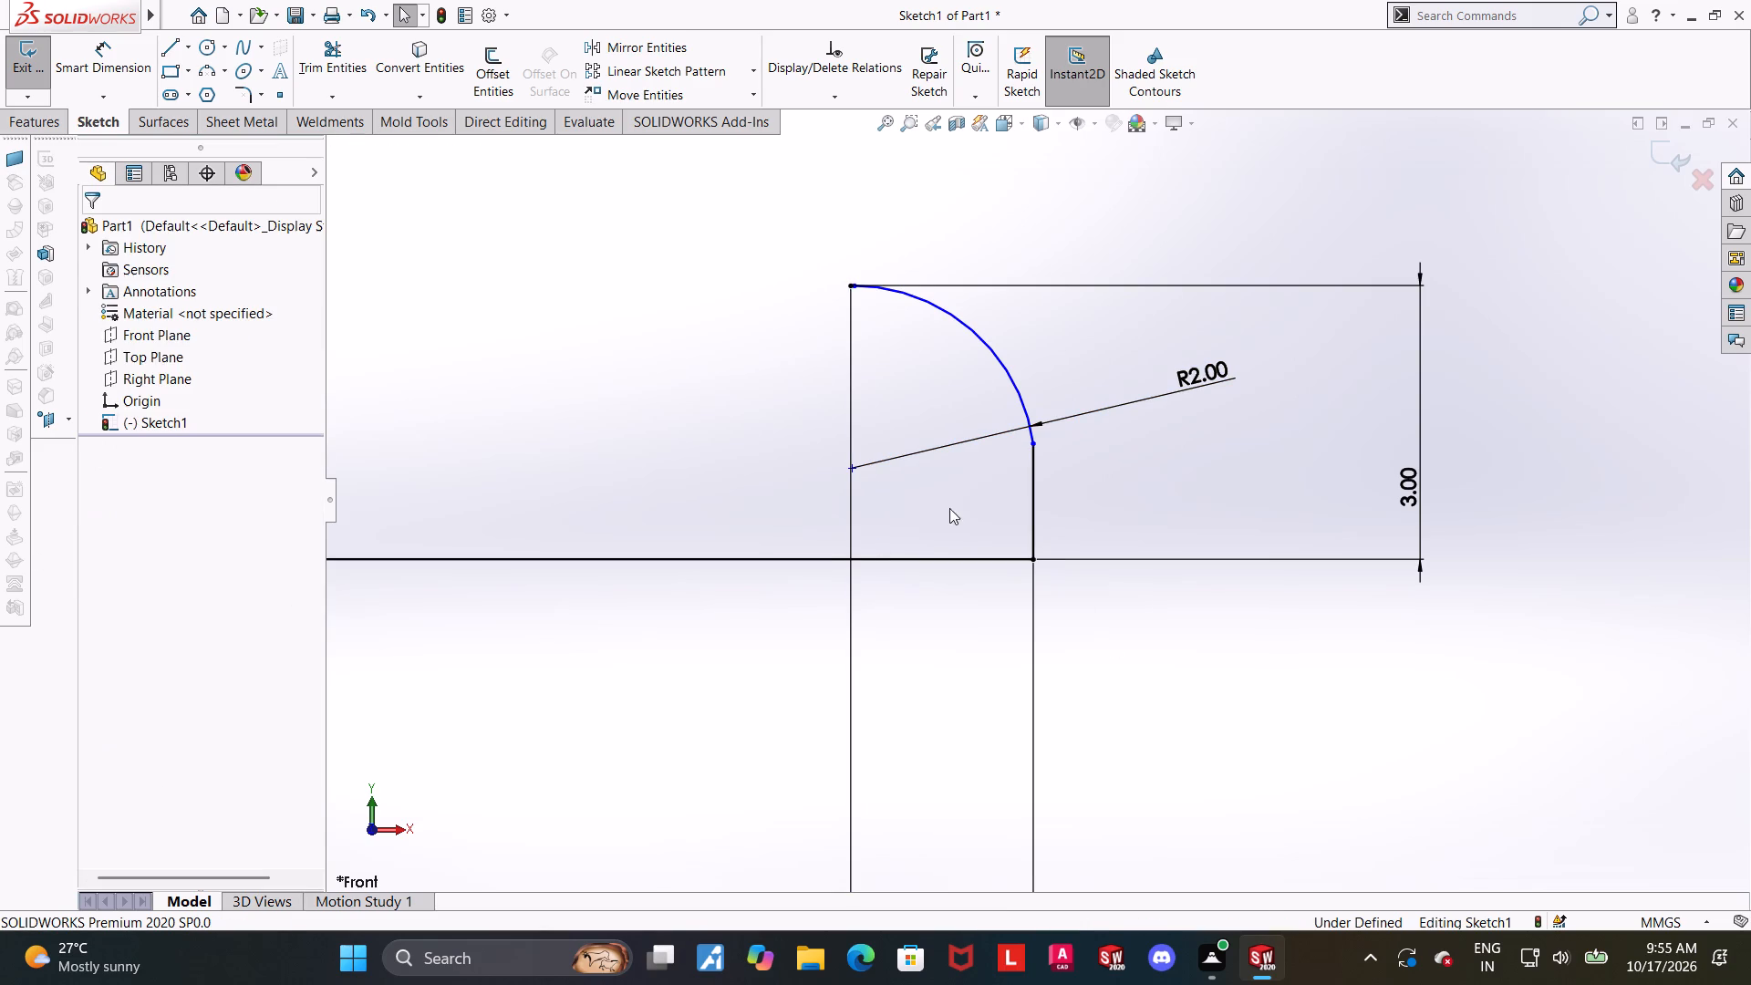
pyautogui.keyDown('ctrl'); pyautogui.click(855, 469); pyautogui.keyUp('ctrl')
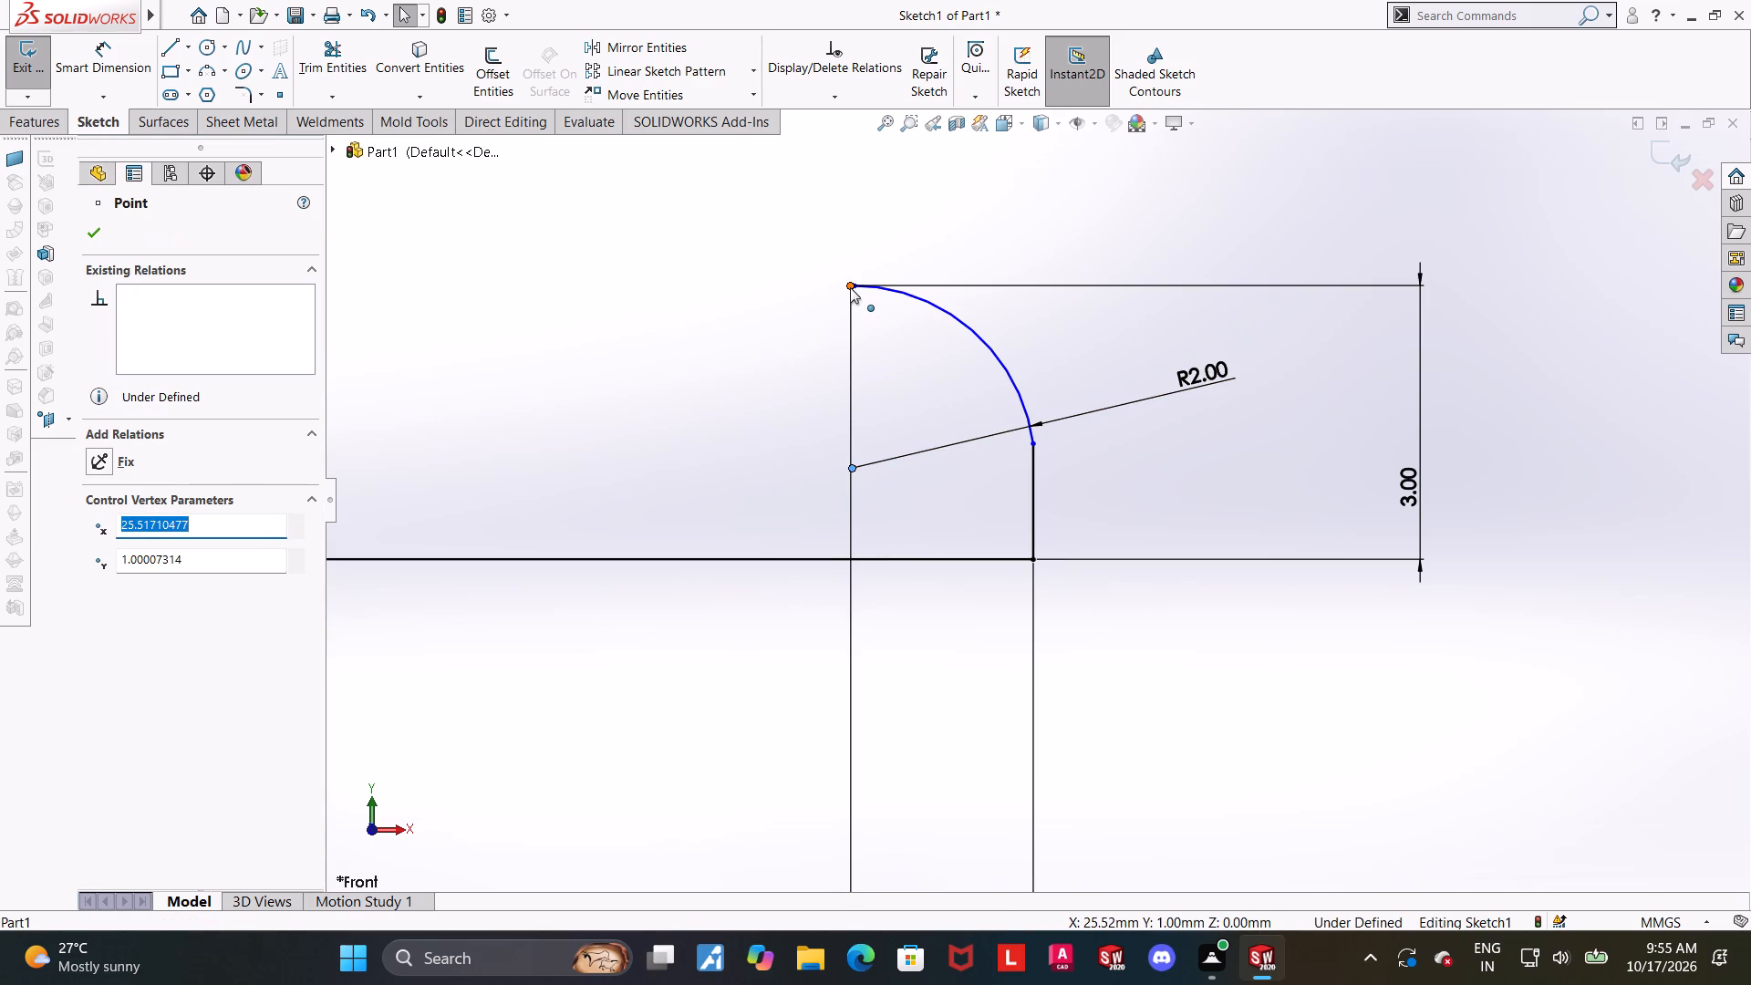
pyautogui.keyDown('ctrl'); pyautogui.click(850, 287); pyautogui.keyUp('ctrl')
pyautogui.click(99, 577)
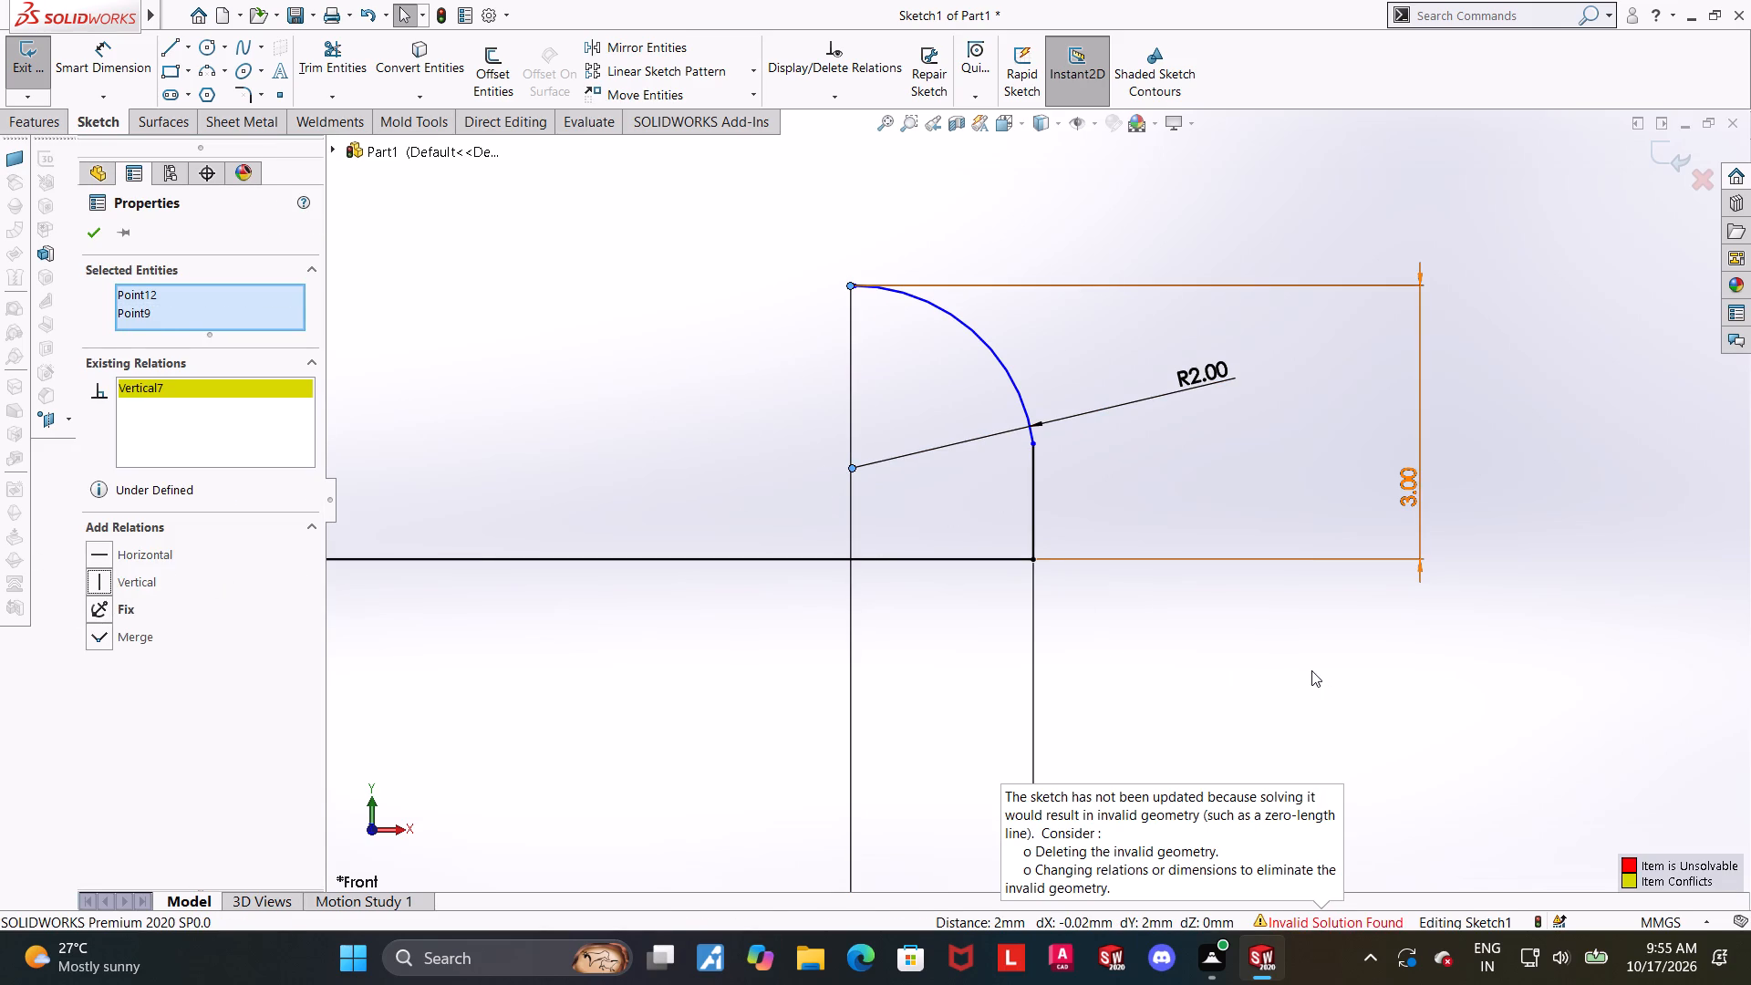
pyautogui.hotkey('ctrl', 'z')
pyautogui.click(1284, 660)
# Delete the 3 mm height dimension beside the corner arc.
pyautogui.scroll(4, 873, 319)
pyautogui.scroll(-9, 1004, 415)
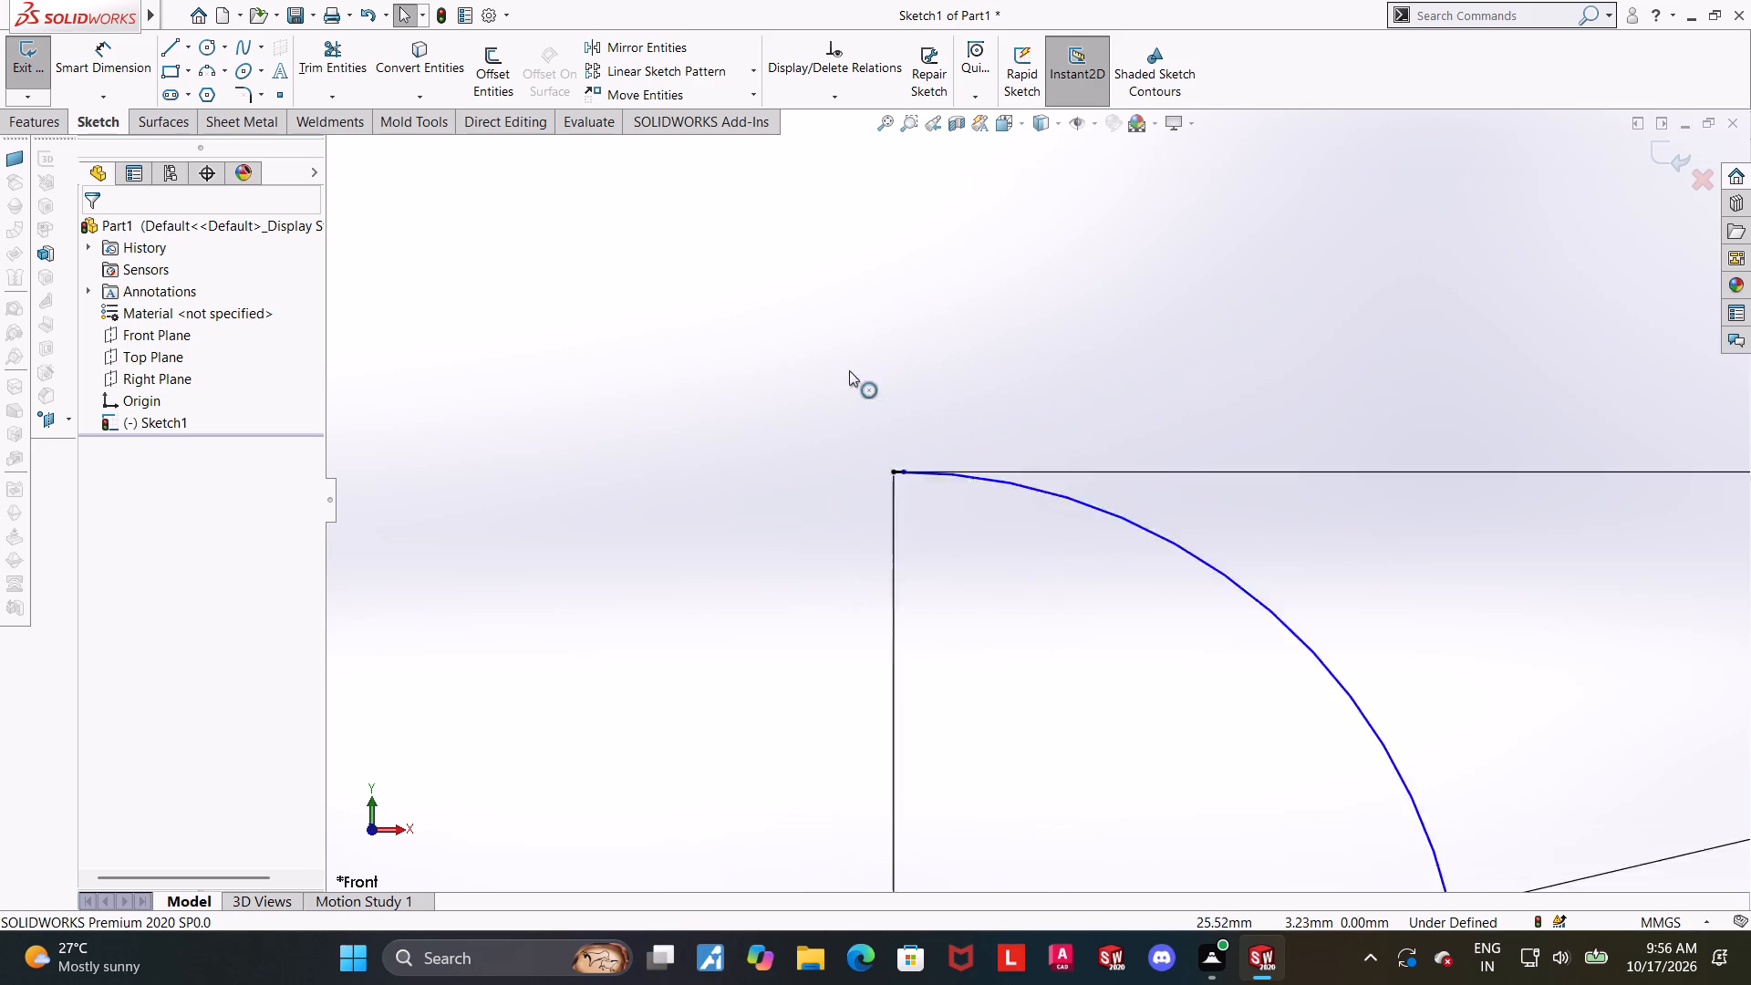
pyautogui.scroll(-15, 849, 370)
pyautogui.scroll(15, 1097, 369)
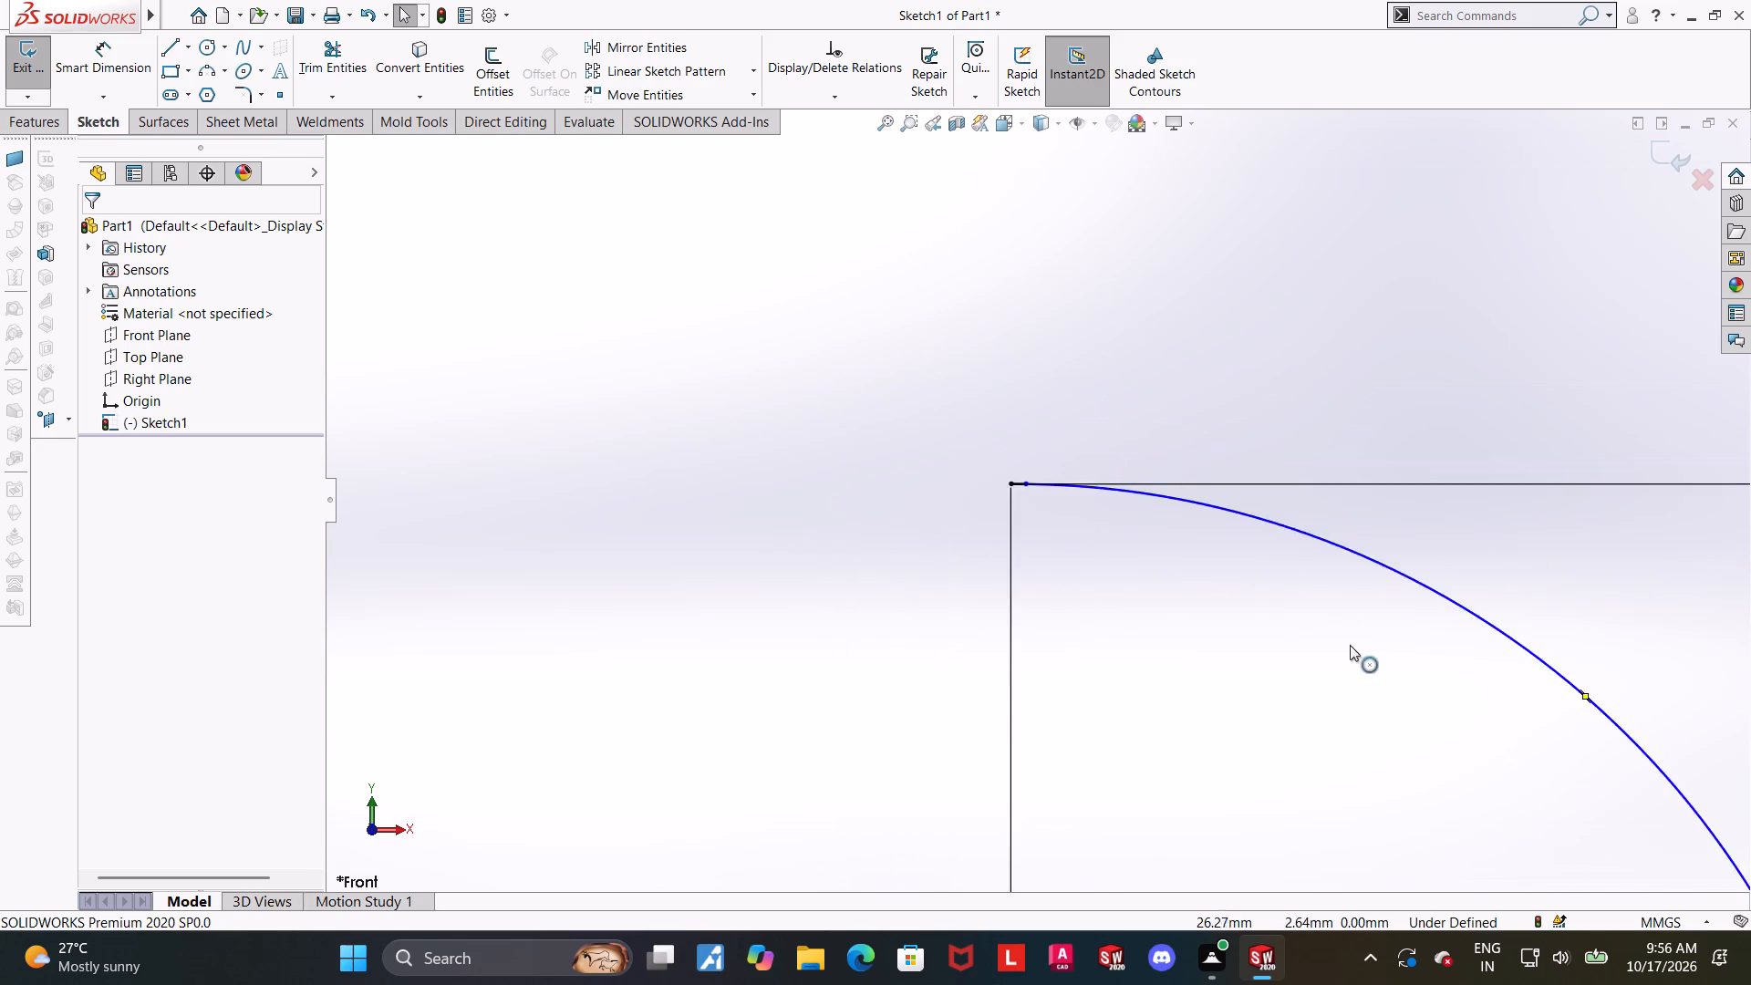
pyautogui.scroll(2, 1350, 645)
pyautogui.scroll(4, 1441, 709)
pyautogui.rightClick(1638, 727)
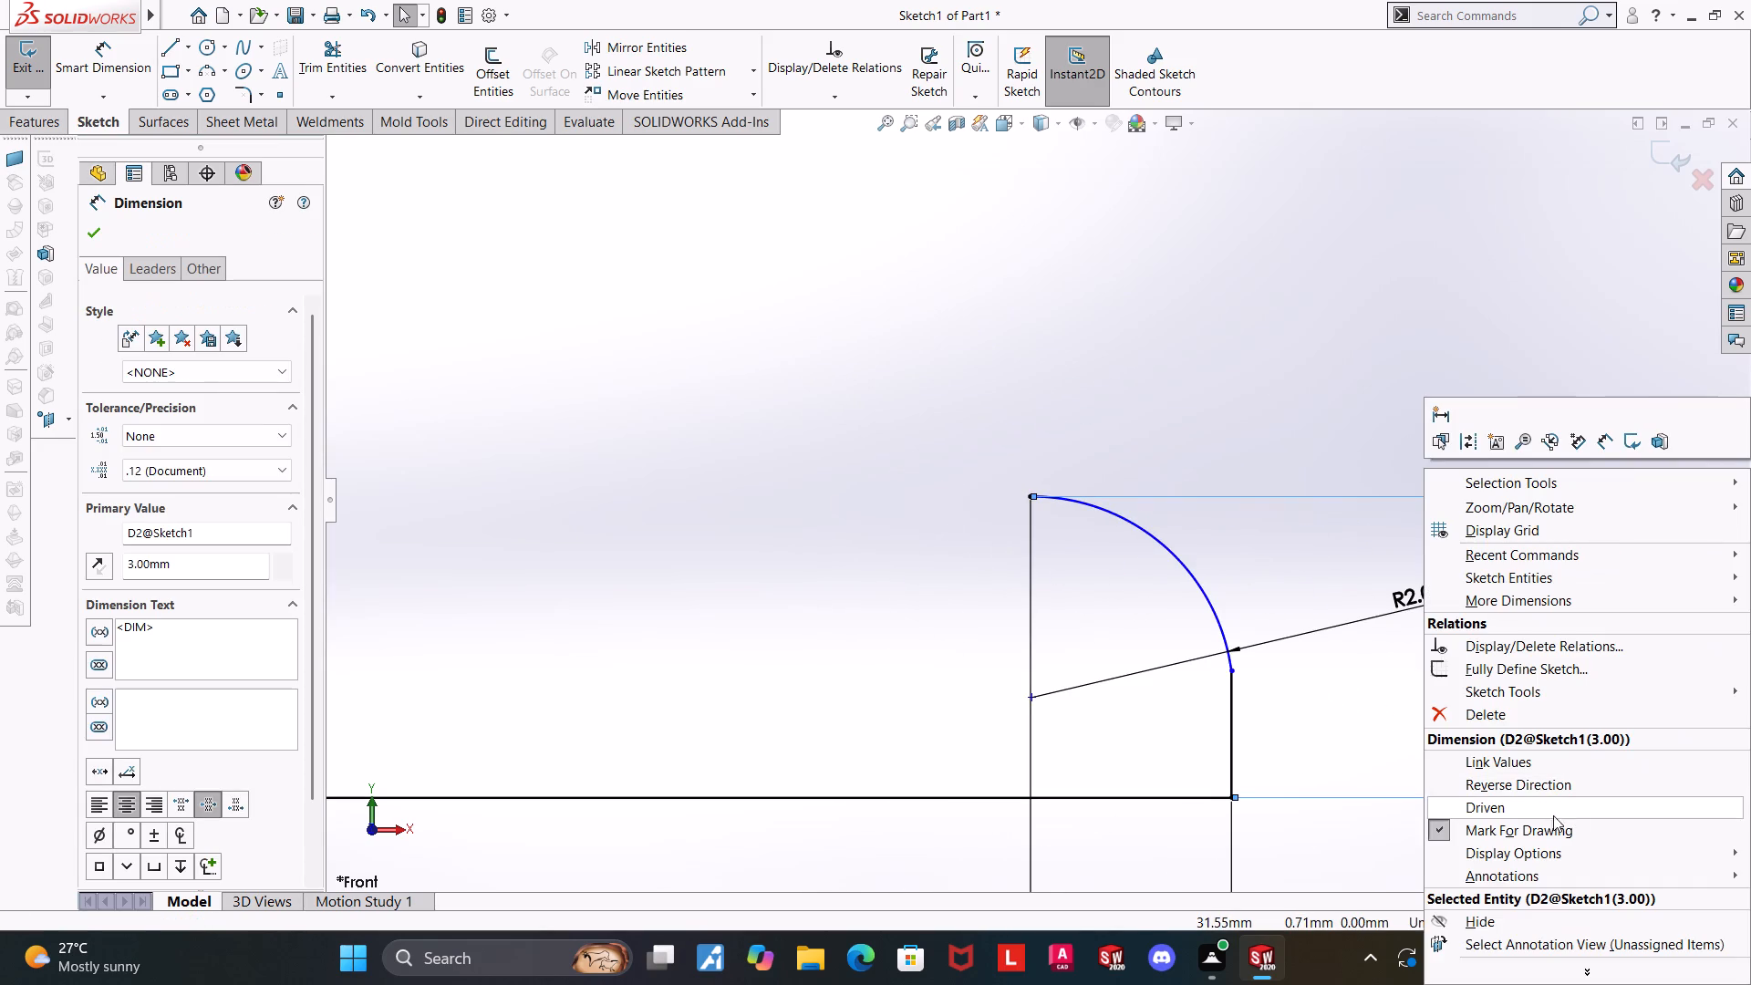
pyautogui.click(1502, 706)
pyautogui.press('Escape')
# Move the corner arc's upper endpoint toward the ledge's inner end, to about X 25.52 mm, Y 2.99 mm.
pyautogui.scroll(-6, 1108, 516)
pyautogui.scroll(-6, 855, 468)
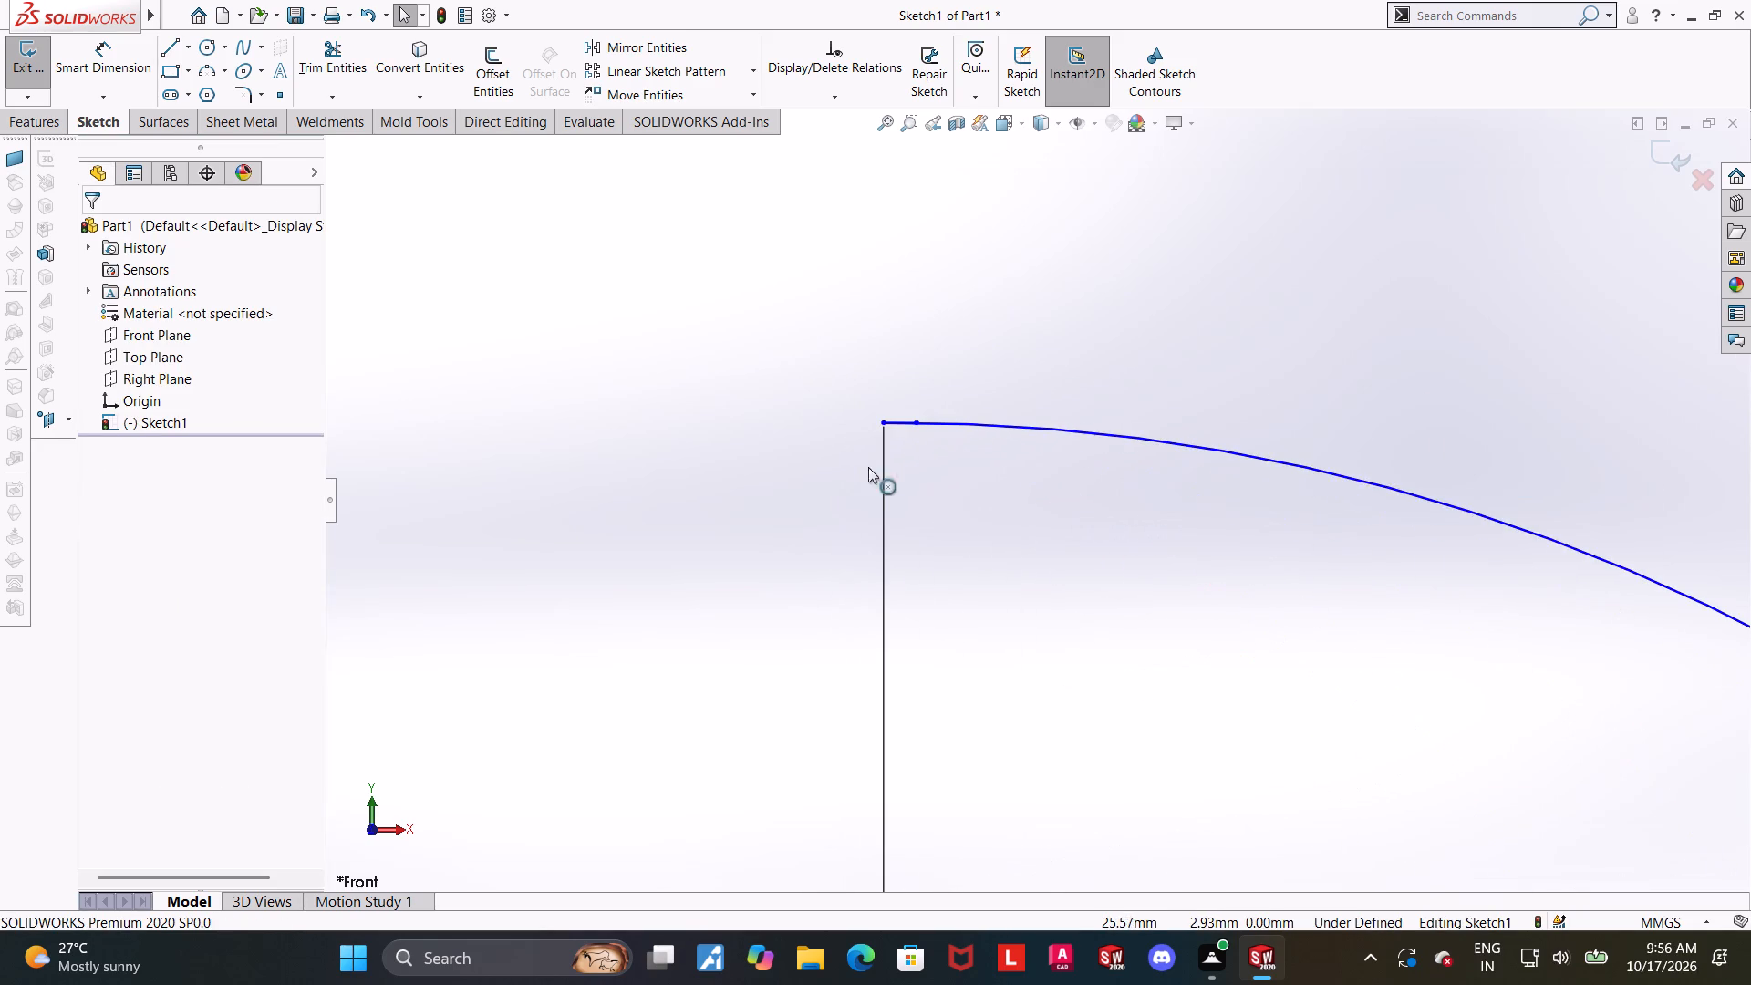
pyautogui.scroll(-5, 909, 411)
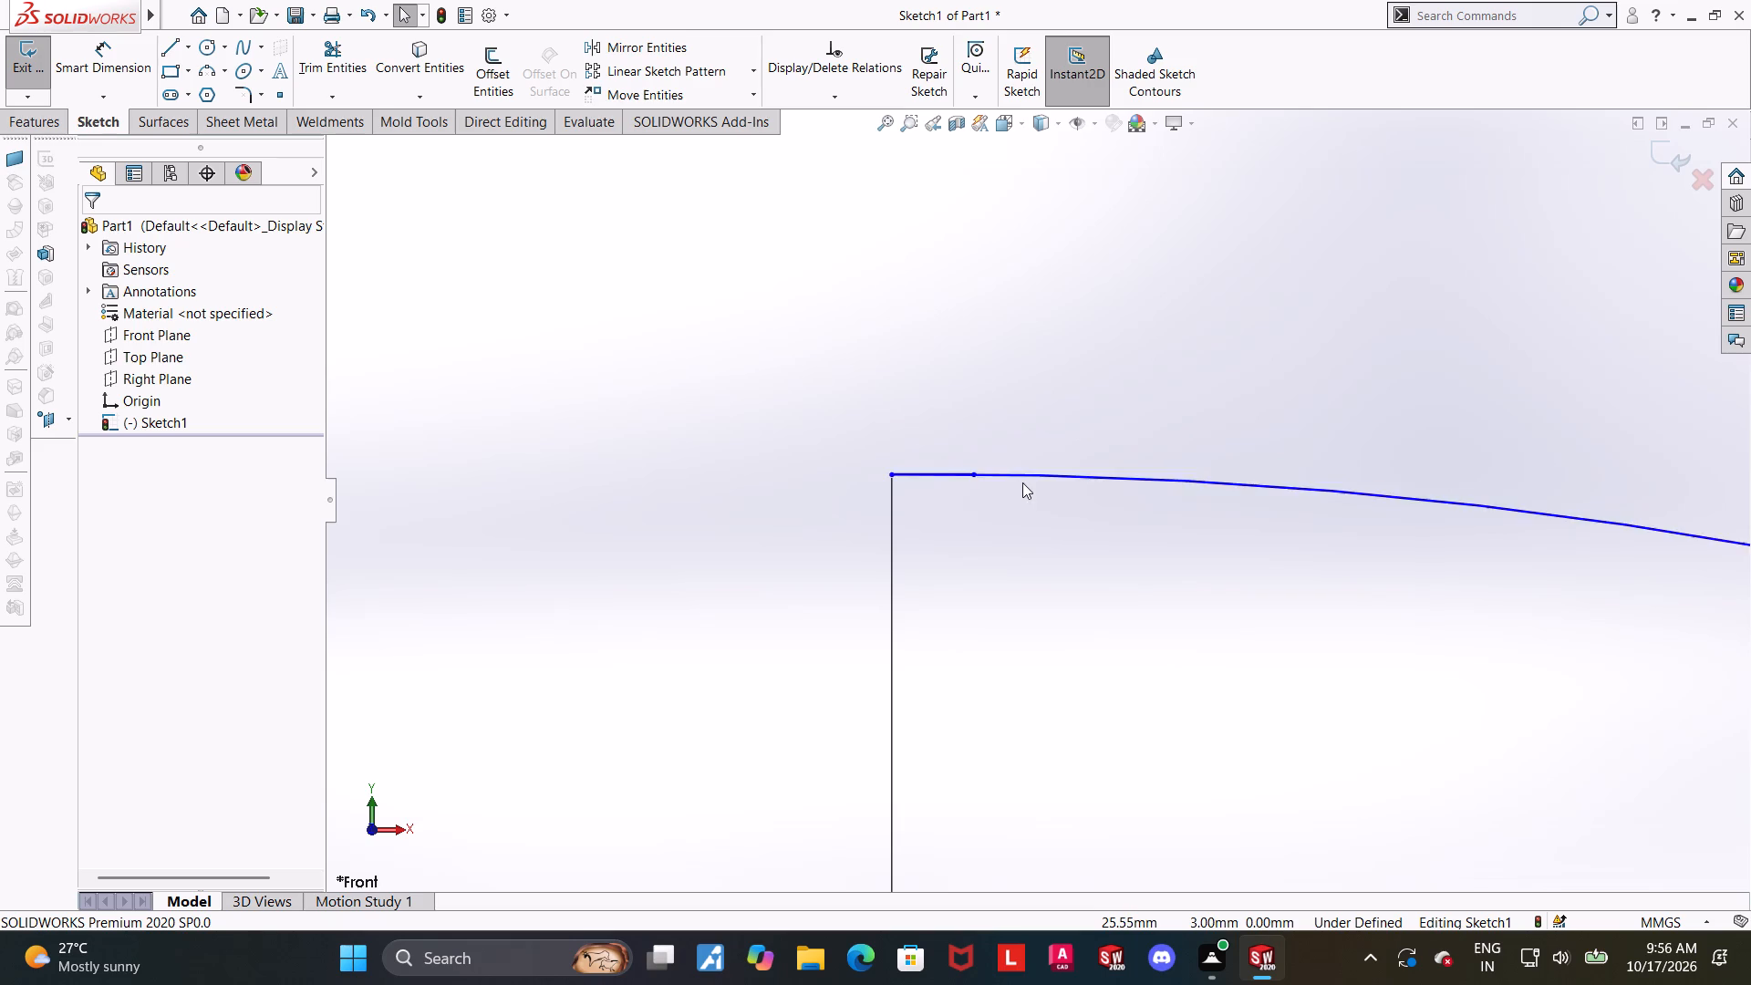
pyautogui.moveTo(969, 476); pyautogui.dragTo(945, 499)
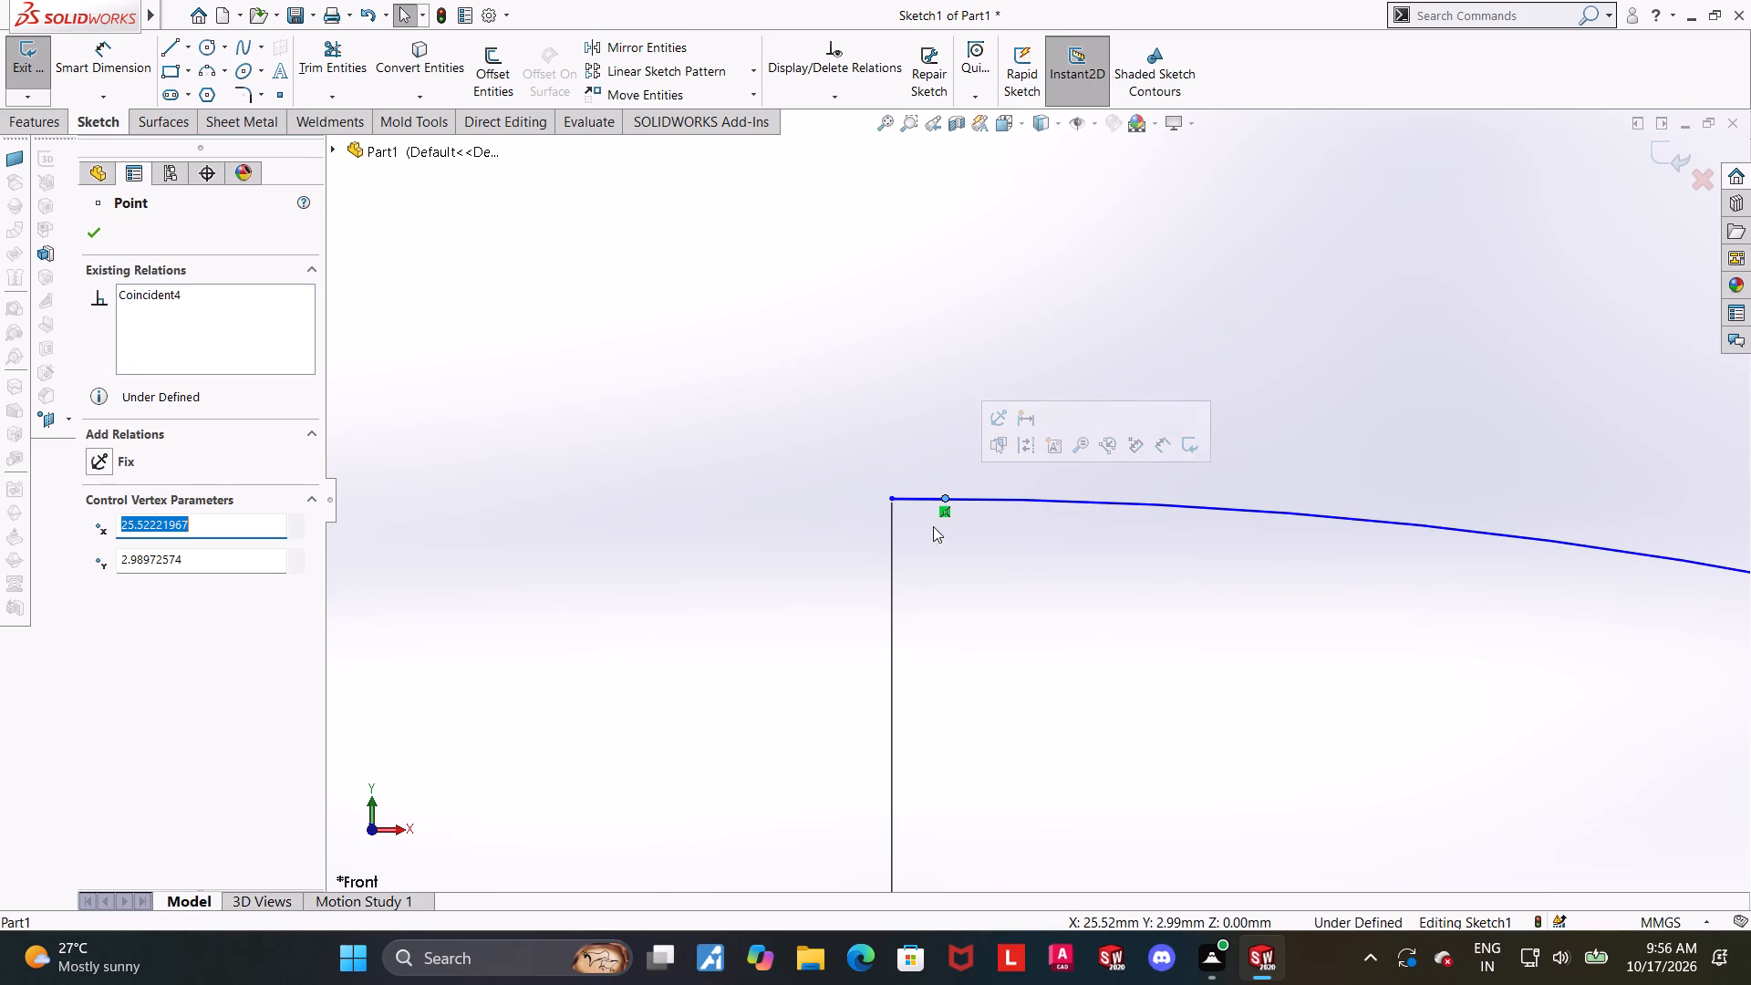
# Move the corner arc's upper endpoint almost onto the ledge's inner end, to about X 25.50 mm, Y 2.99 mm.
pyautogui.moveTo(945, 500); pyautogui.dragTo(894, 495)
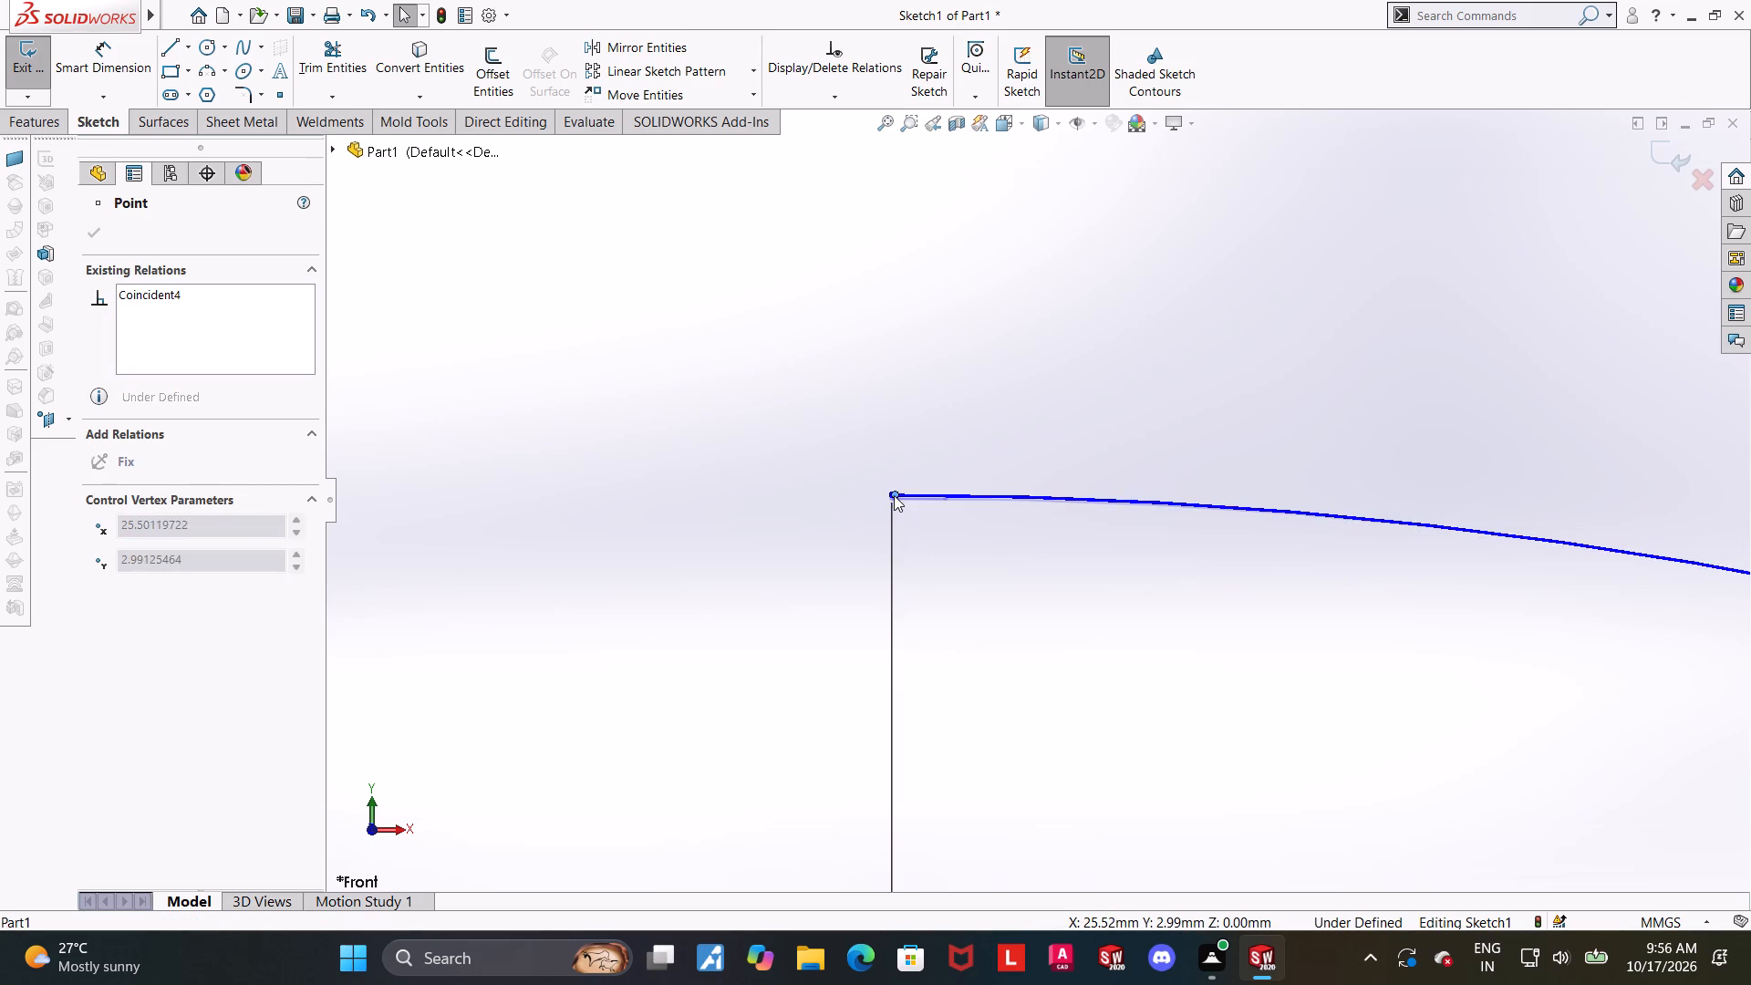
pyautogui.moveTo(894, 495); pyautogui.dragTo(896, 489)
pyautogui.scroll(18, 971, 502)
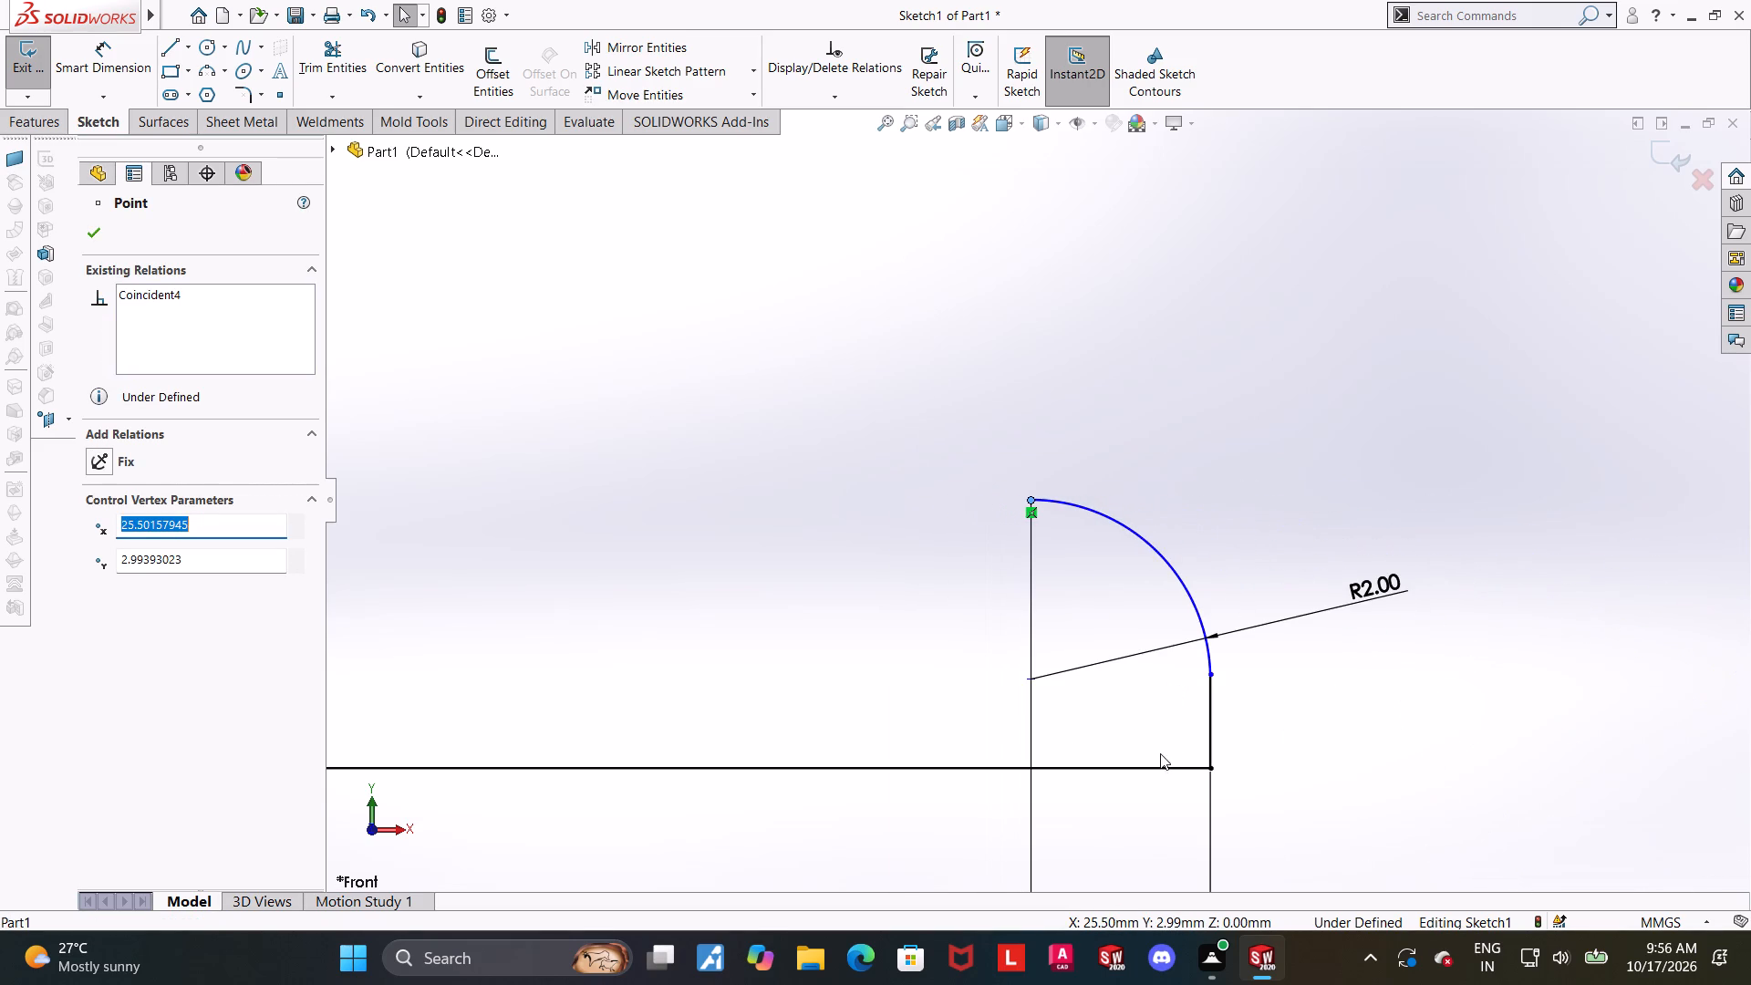
# Trim away the corner arc and delete its leftover 2 mm radius dimension.
pyautogui.click(323, 47)
pyautogui.moveTo(1241, 483); pyautogui.dragTo(1052, 684)
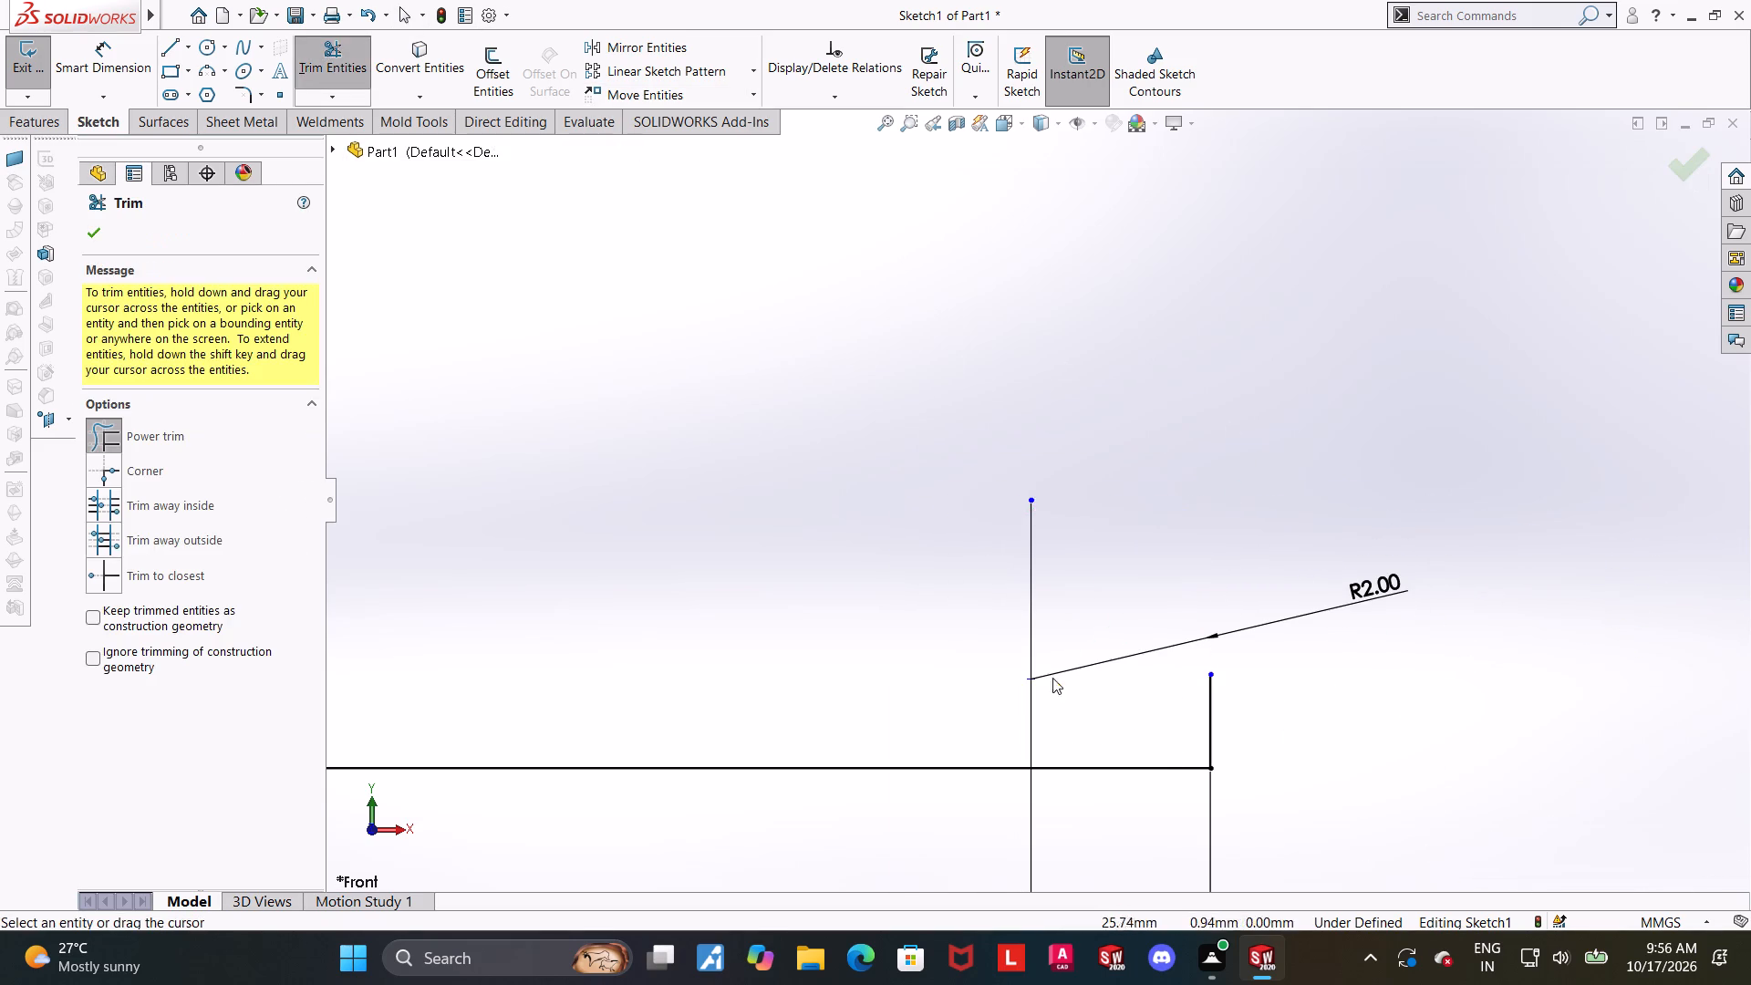
pyautogui.press('Escape')
pyautogui.rightClick(1383, 589)
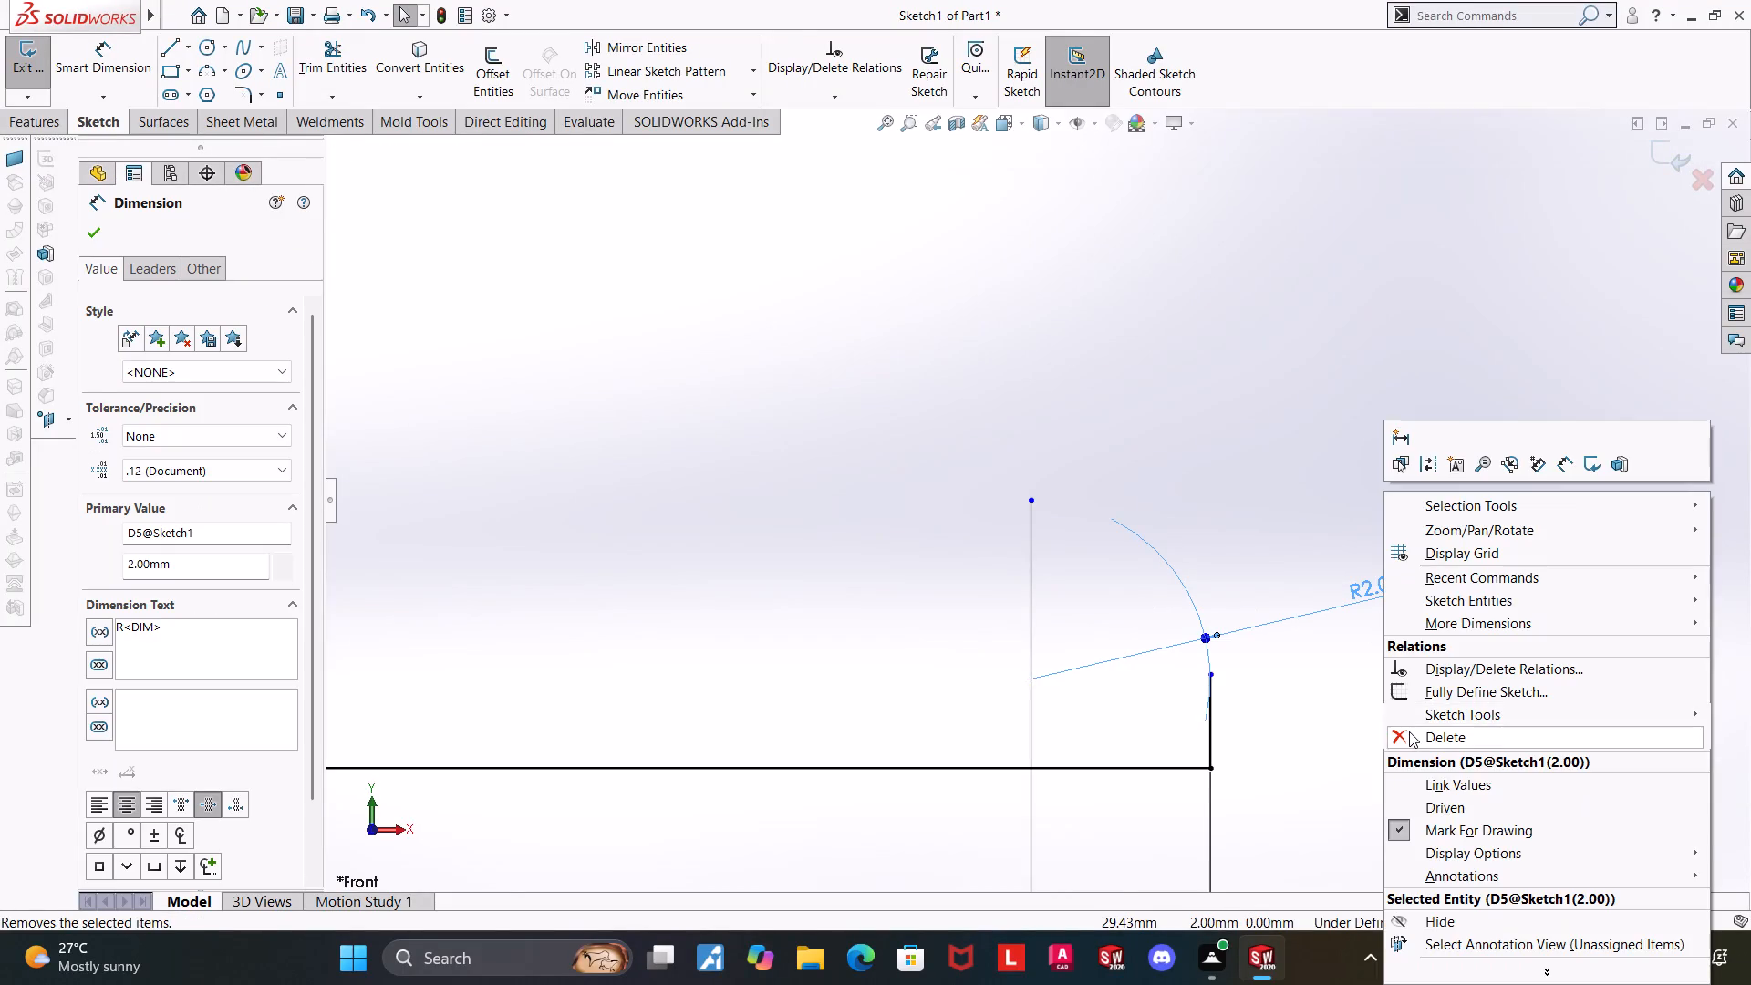
pyautogui.click(1409, 731)
pyautogui.press('Escape')
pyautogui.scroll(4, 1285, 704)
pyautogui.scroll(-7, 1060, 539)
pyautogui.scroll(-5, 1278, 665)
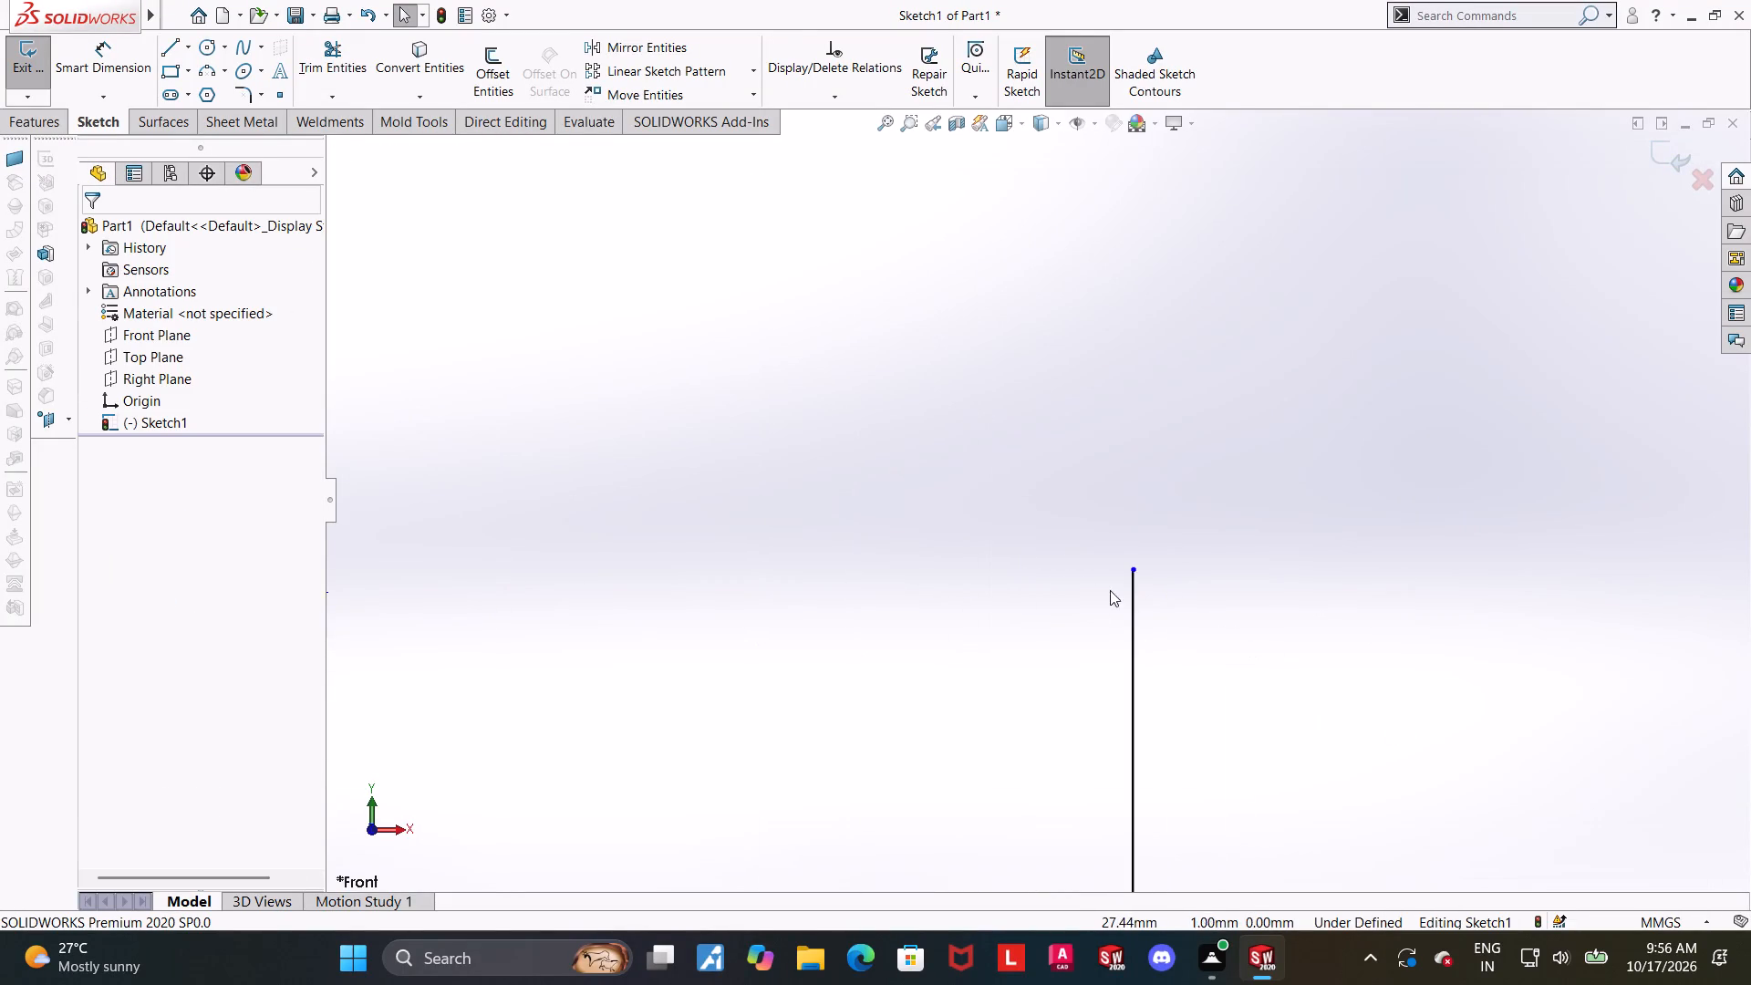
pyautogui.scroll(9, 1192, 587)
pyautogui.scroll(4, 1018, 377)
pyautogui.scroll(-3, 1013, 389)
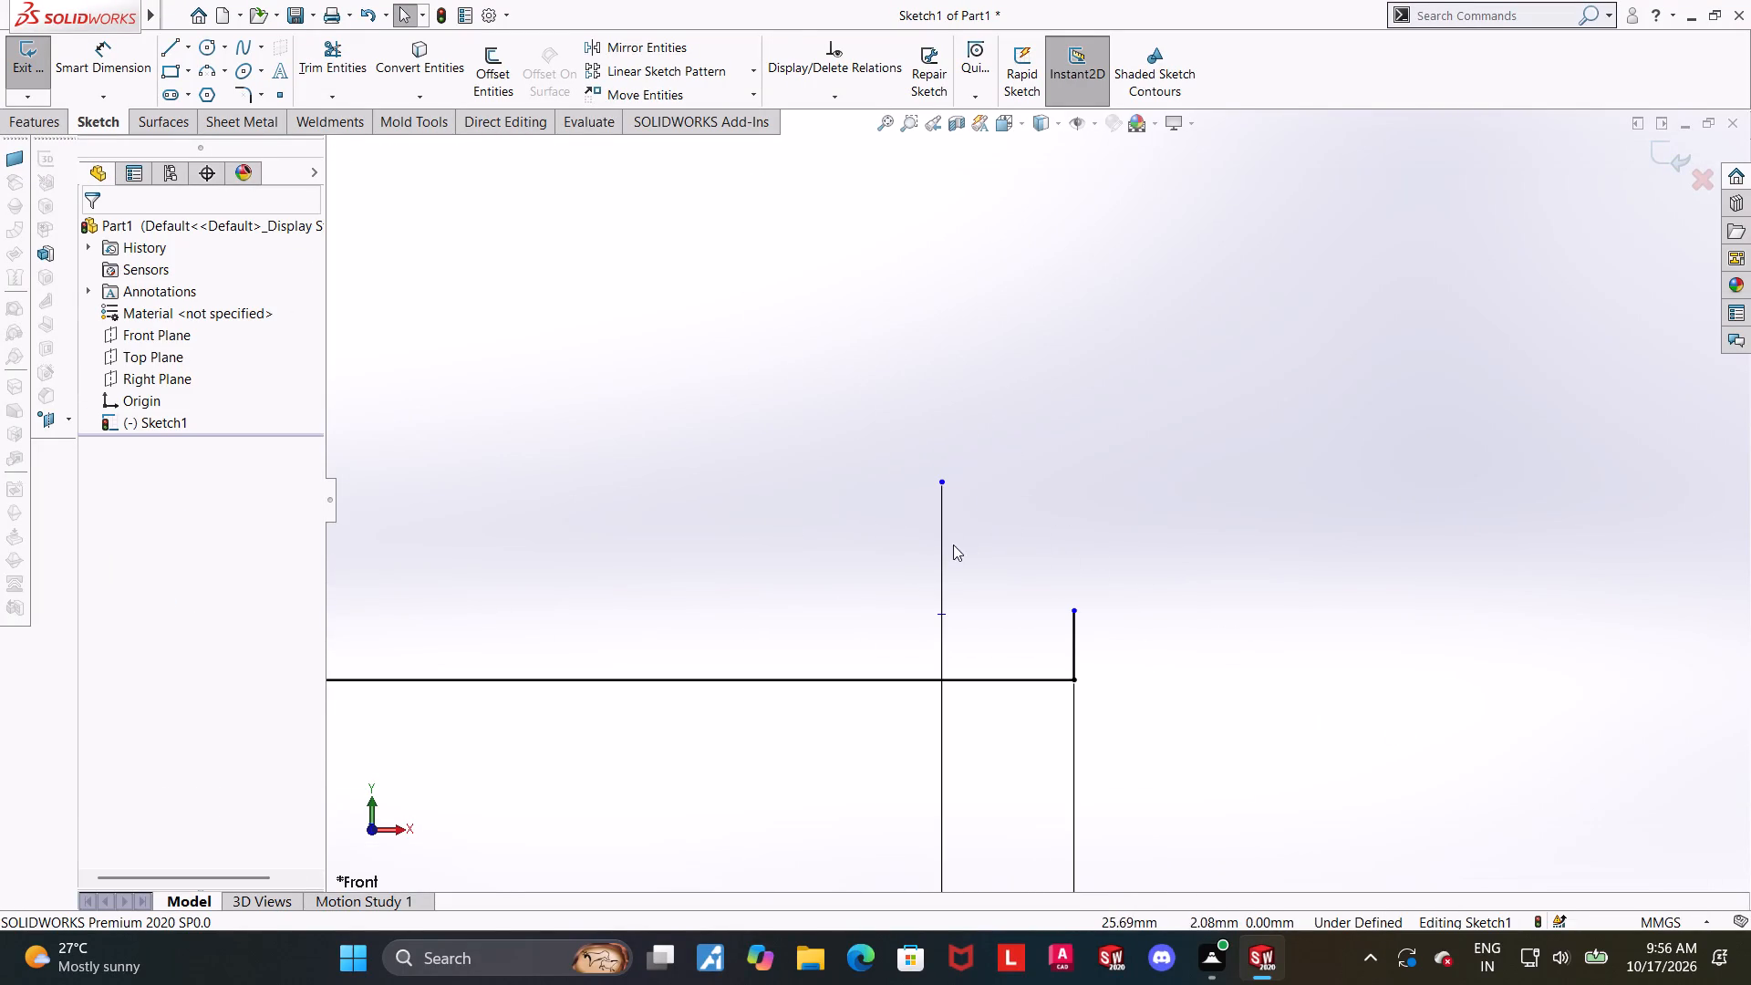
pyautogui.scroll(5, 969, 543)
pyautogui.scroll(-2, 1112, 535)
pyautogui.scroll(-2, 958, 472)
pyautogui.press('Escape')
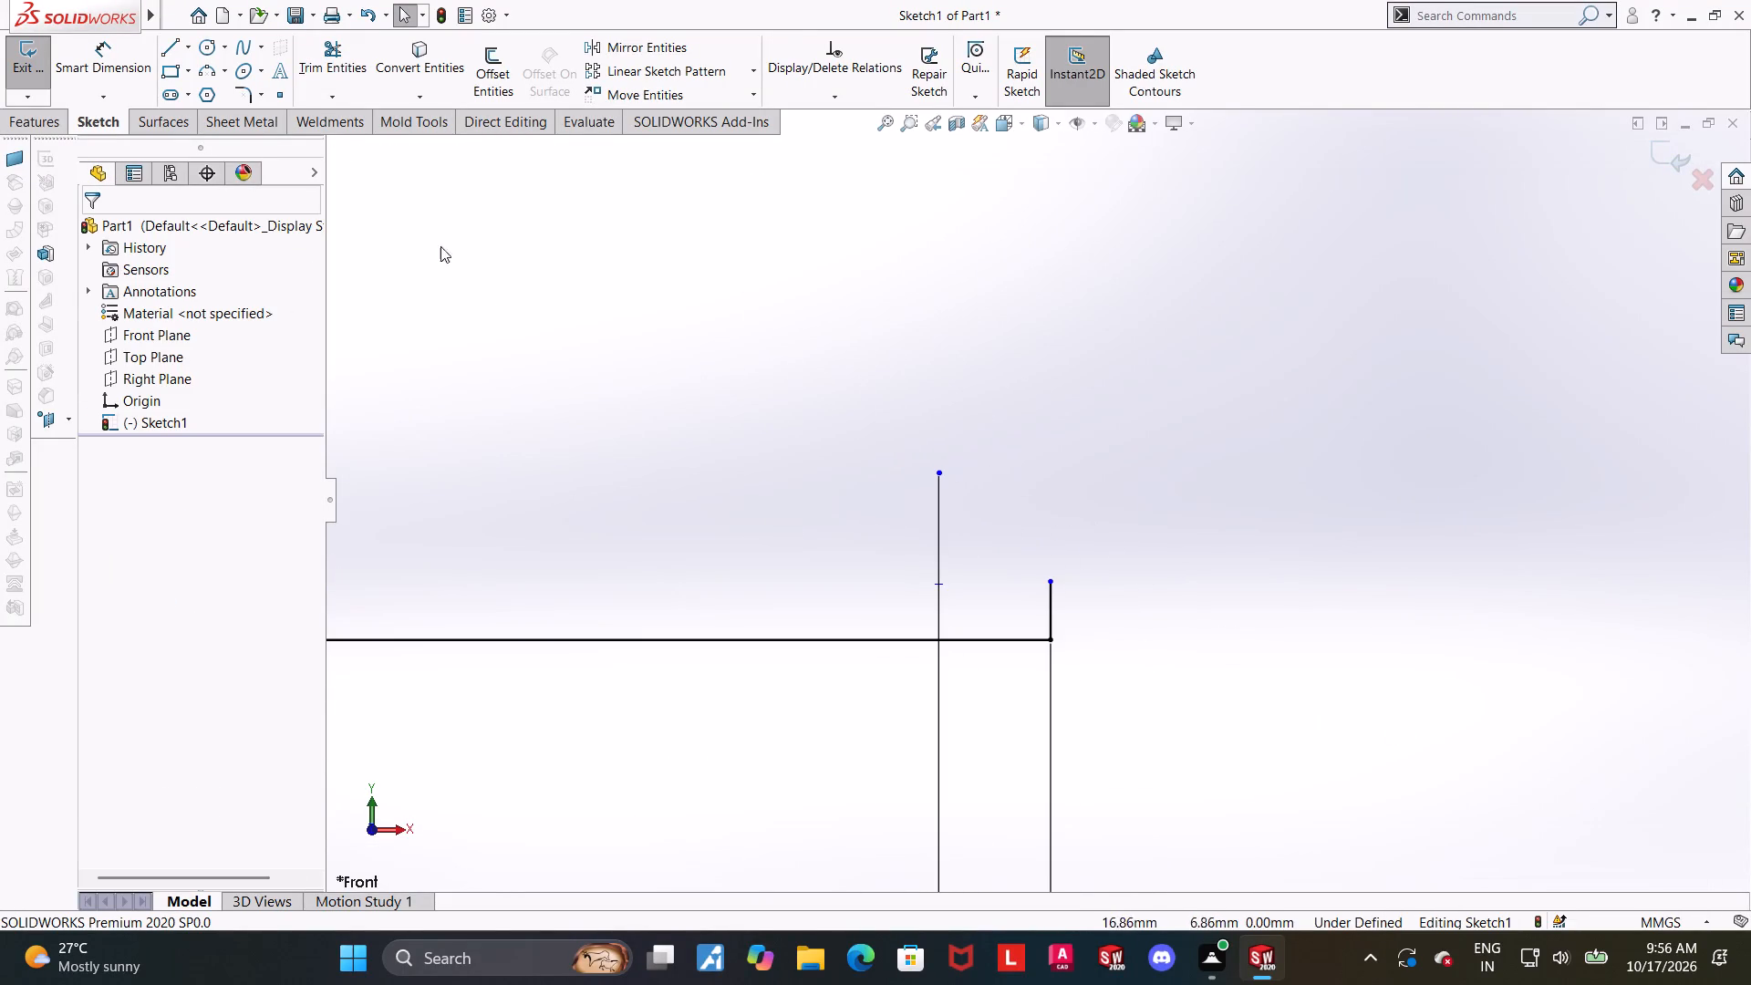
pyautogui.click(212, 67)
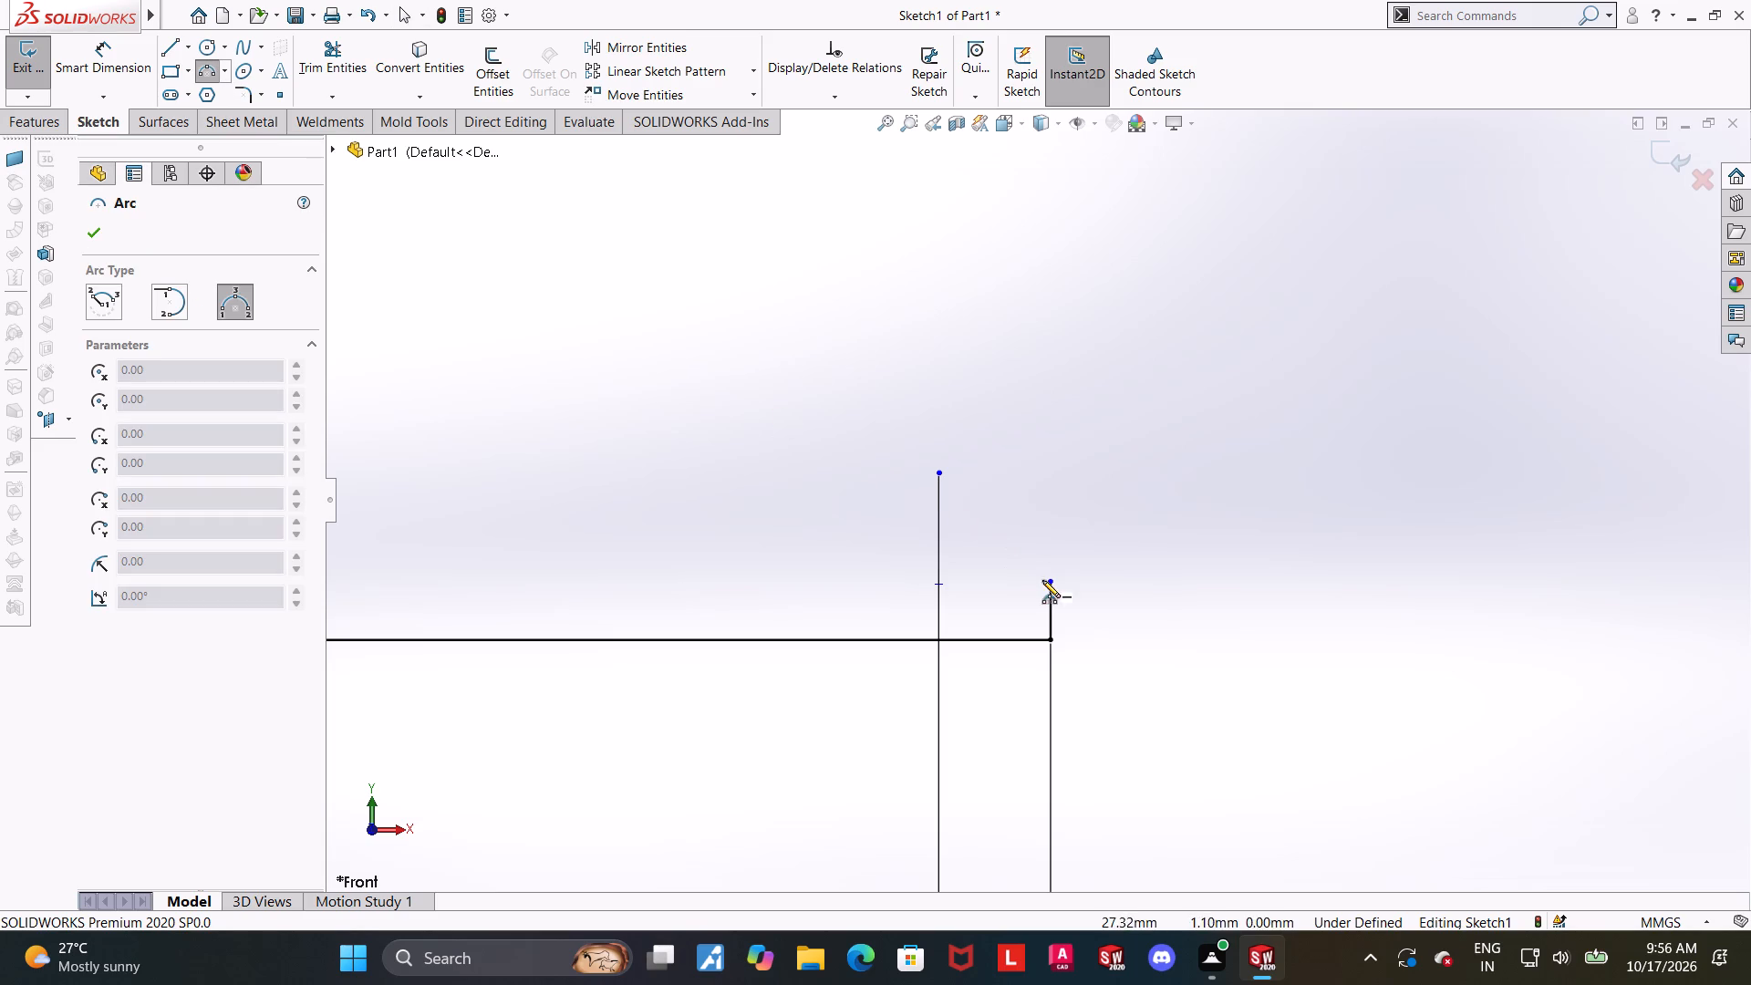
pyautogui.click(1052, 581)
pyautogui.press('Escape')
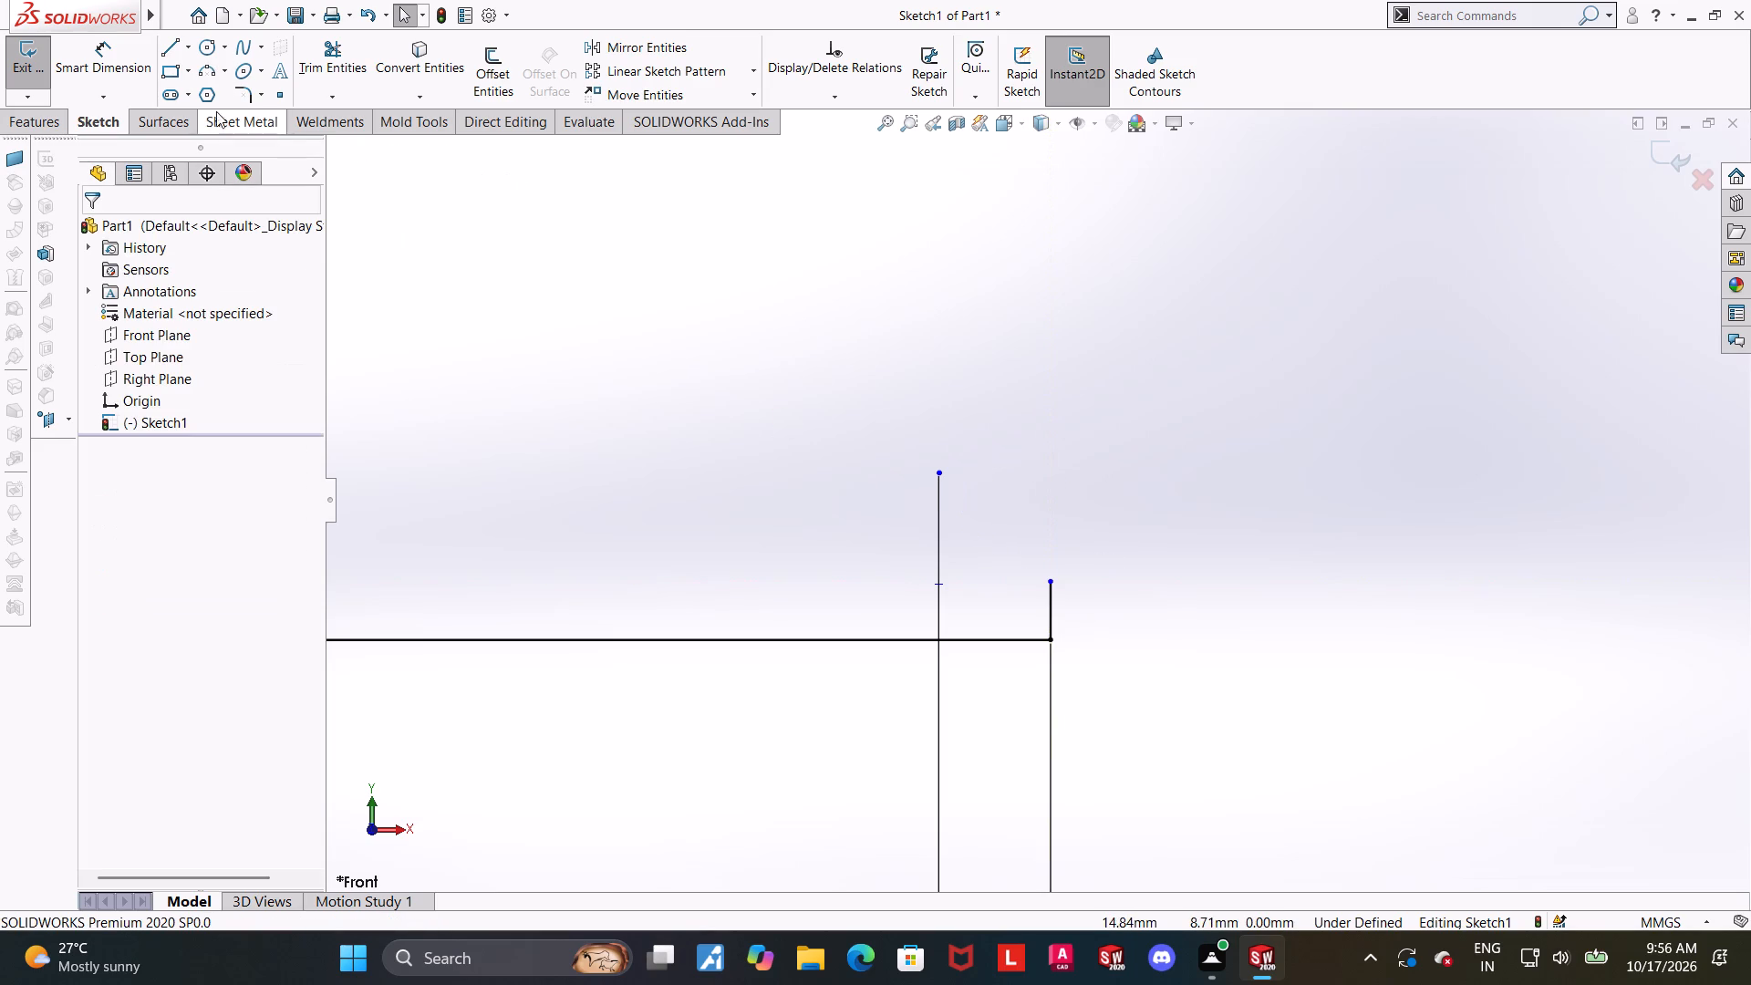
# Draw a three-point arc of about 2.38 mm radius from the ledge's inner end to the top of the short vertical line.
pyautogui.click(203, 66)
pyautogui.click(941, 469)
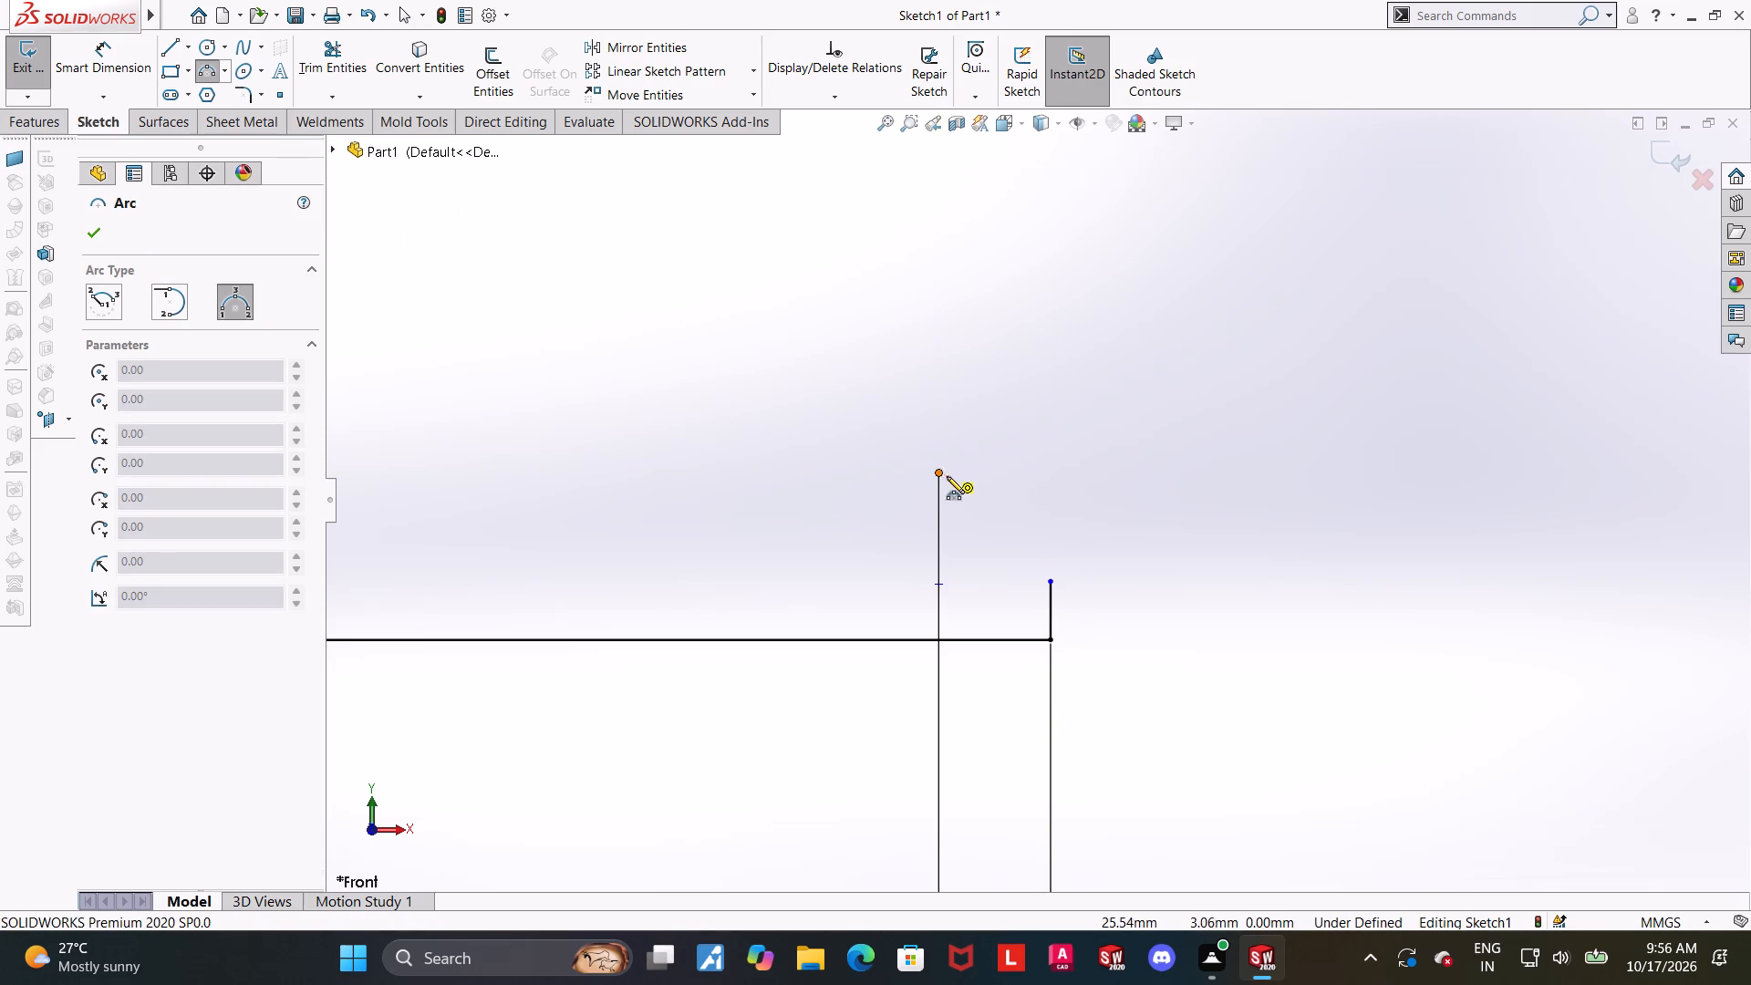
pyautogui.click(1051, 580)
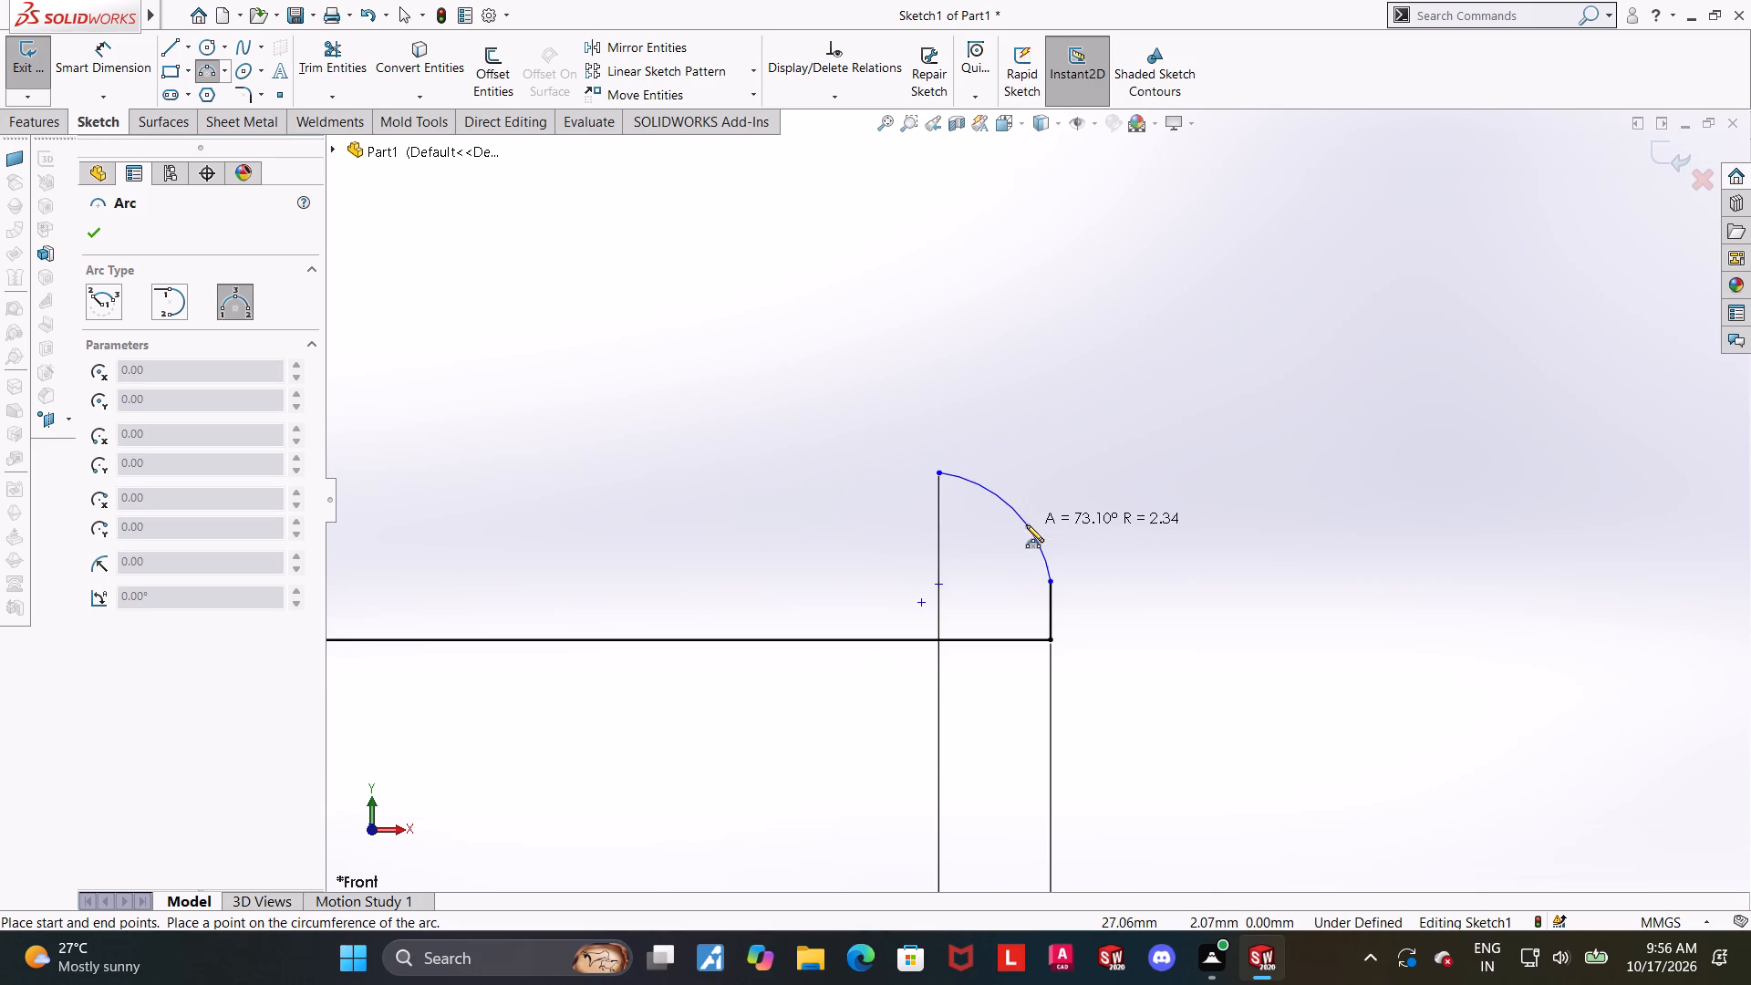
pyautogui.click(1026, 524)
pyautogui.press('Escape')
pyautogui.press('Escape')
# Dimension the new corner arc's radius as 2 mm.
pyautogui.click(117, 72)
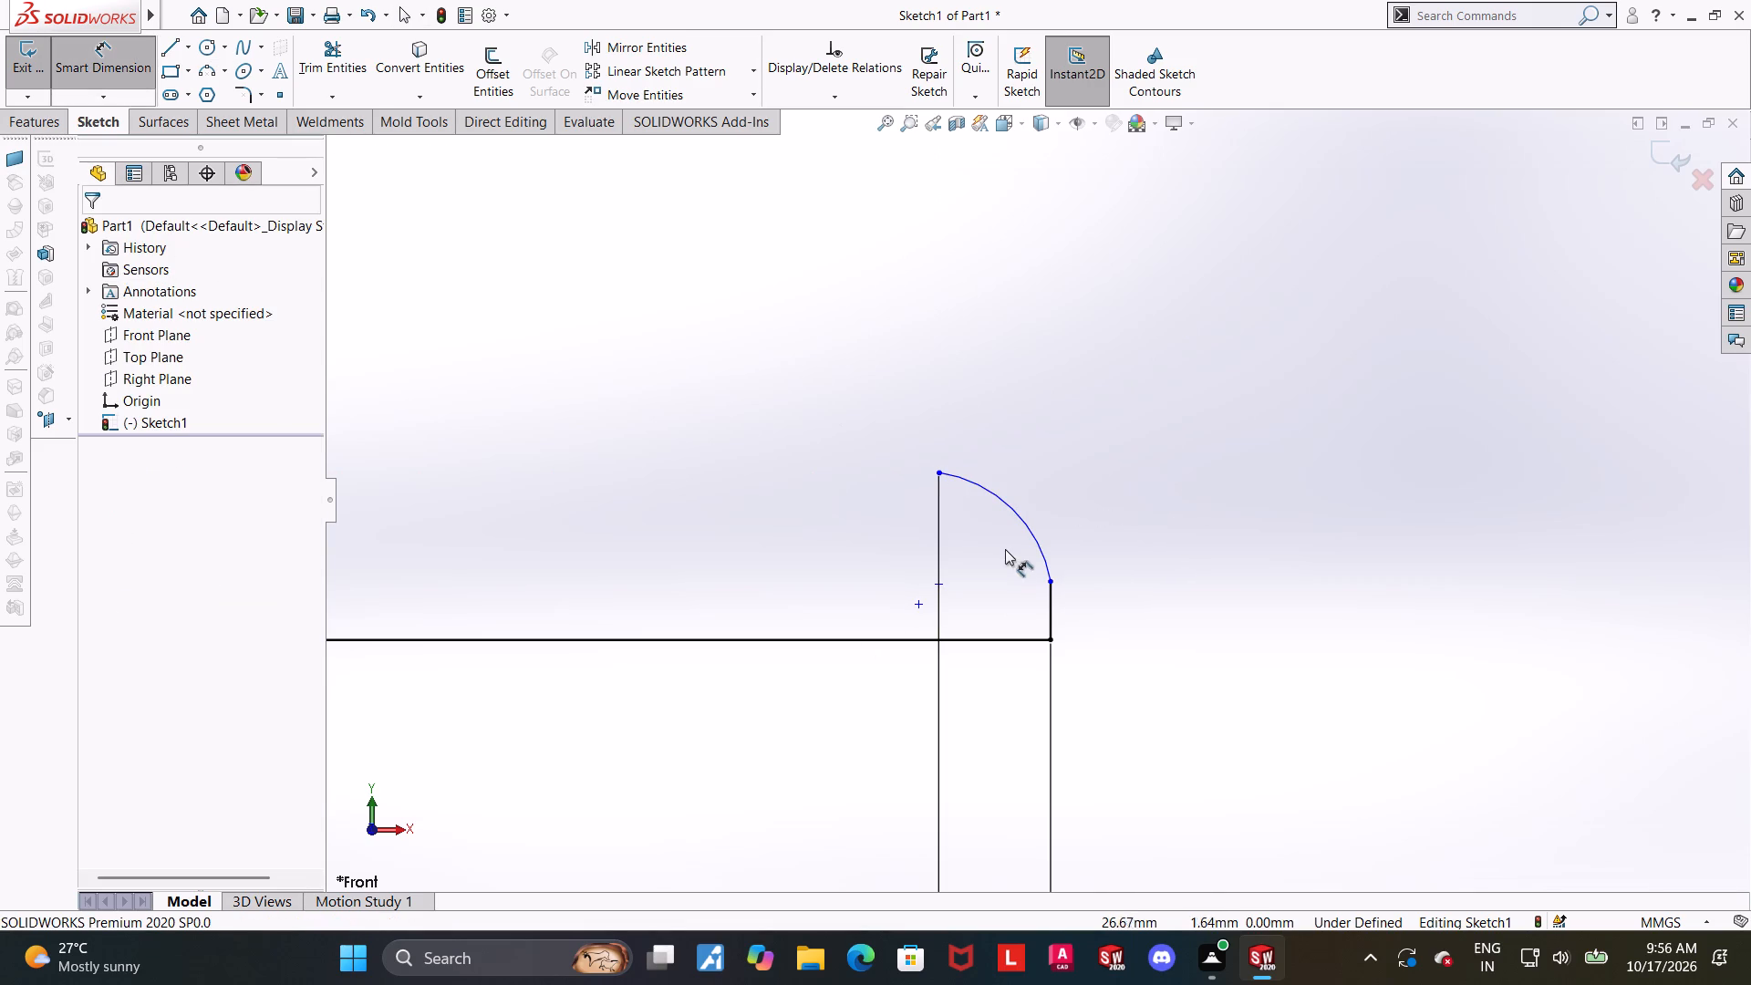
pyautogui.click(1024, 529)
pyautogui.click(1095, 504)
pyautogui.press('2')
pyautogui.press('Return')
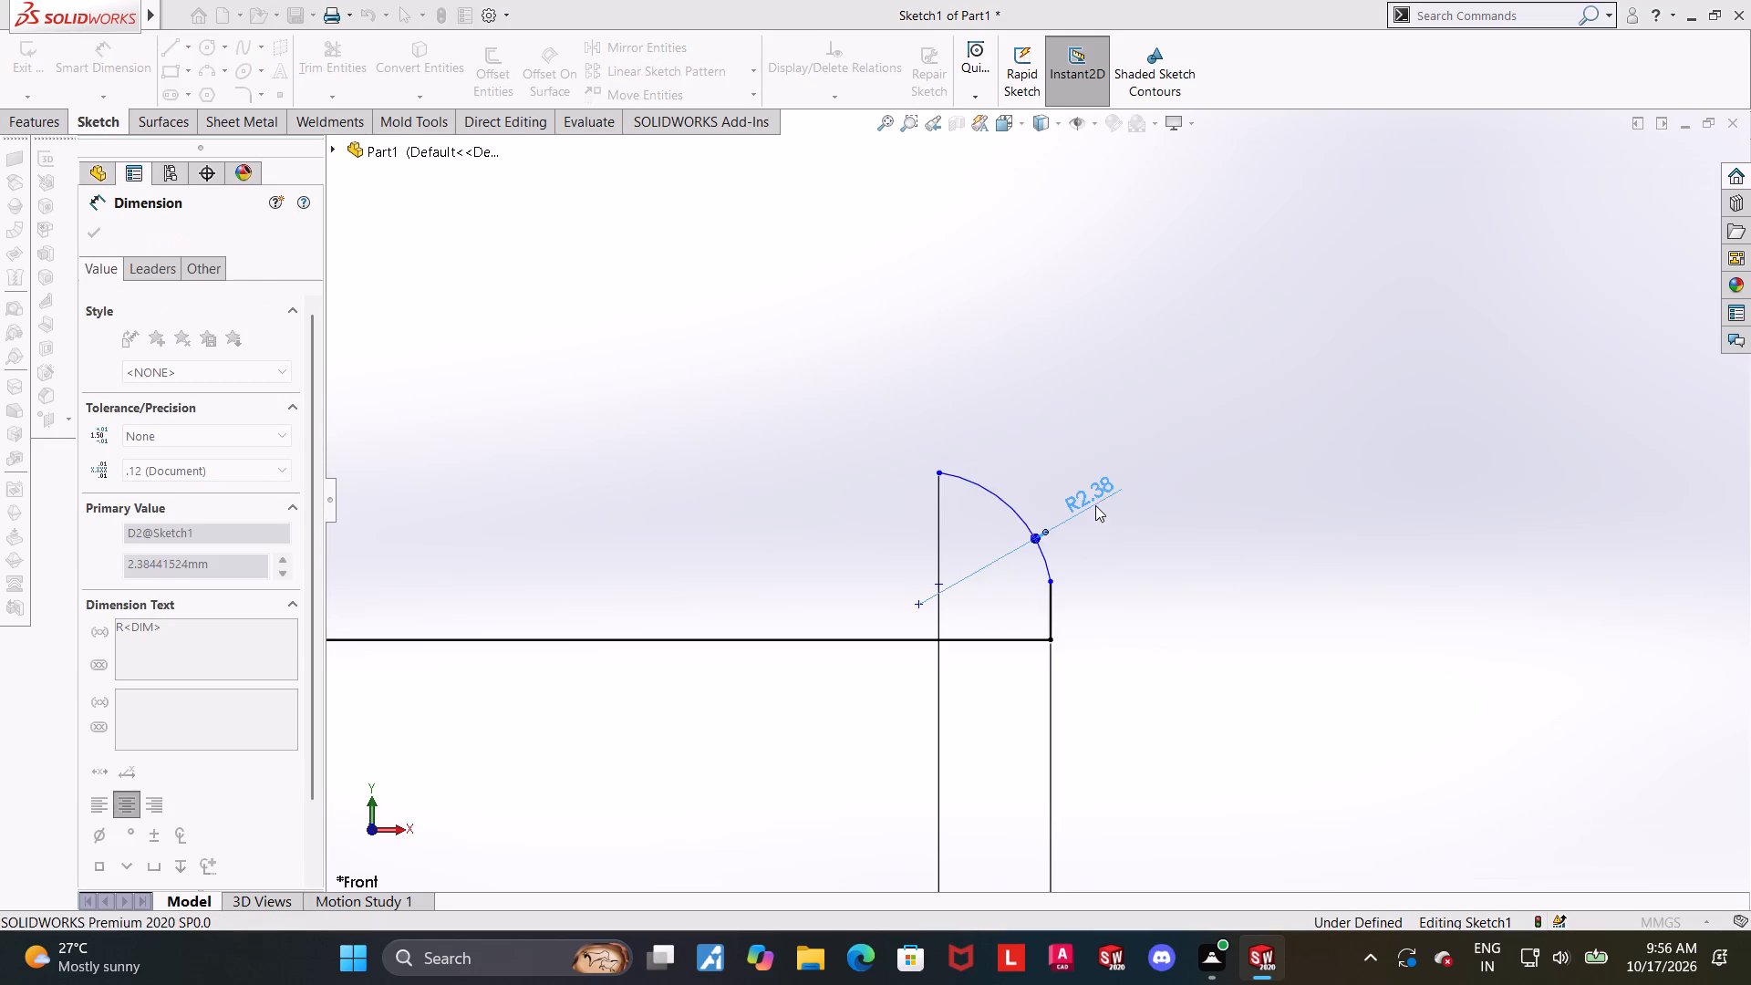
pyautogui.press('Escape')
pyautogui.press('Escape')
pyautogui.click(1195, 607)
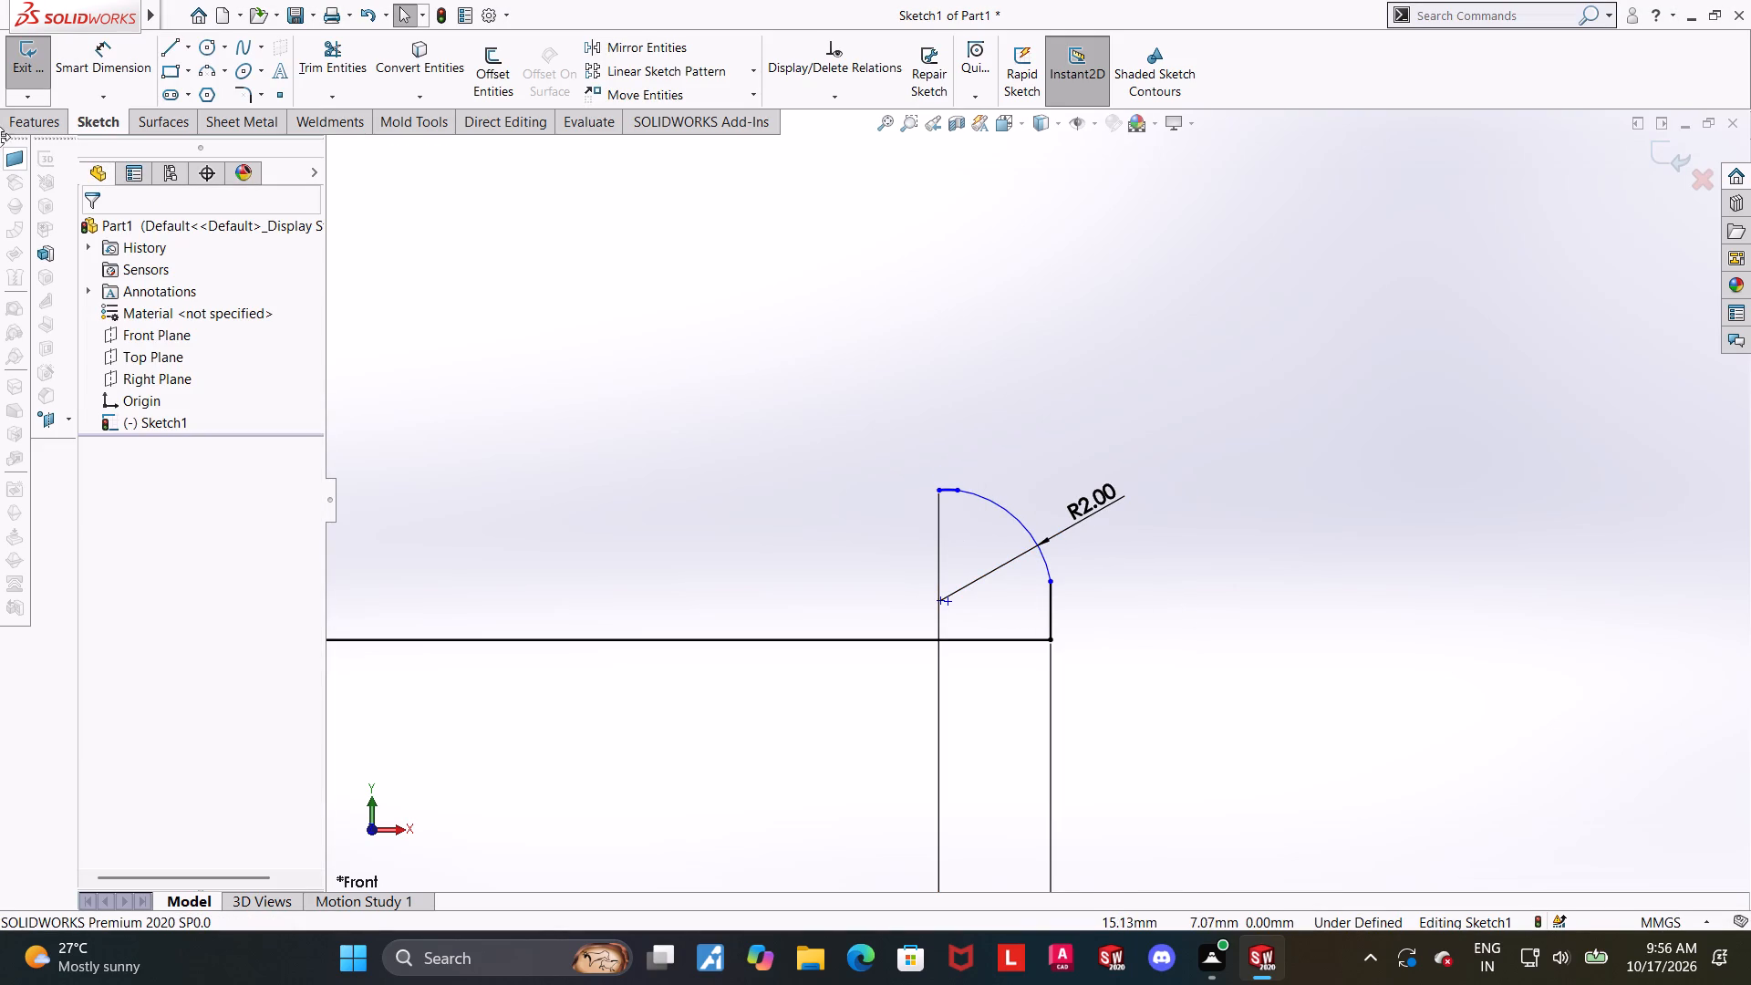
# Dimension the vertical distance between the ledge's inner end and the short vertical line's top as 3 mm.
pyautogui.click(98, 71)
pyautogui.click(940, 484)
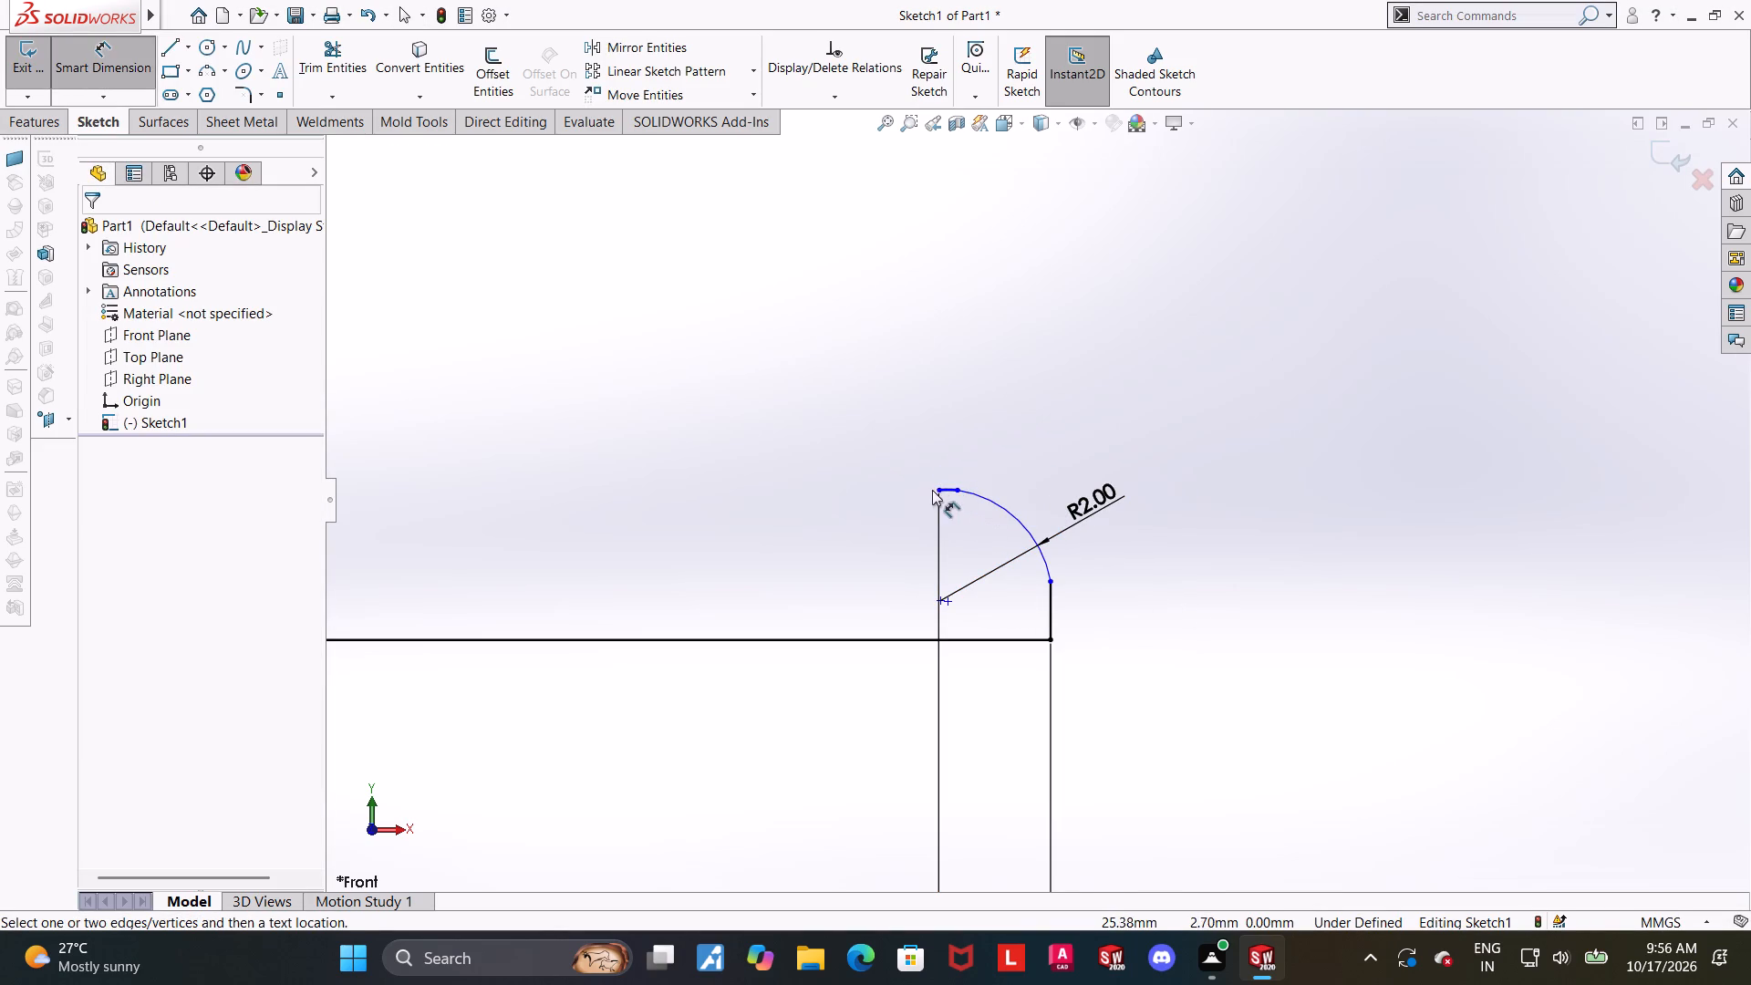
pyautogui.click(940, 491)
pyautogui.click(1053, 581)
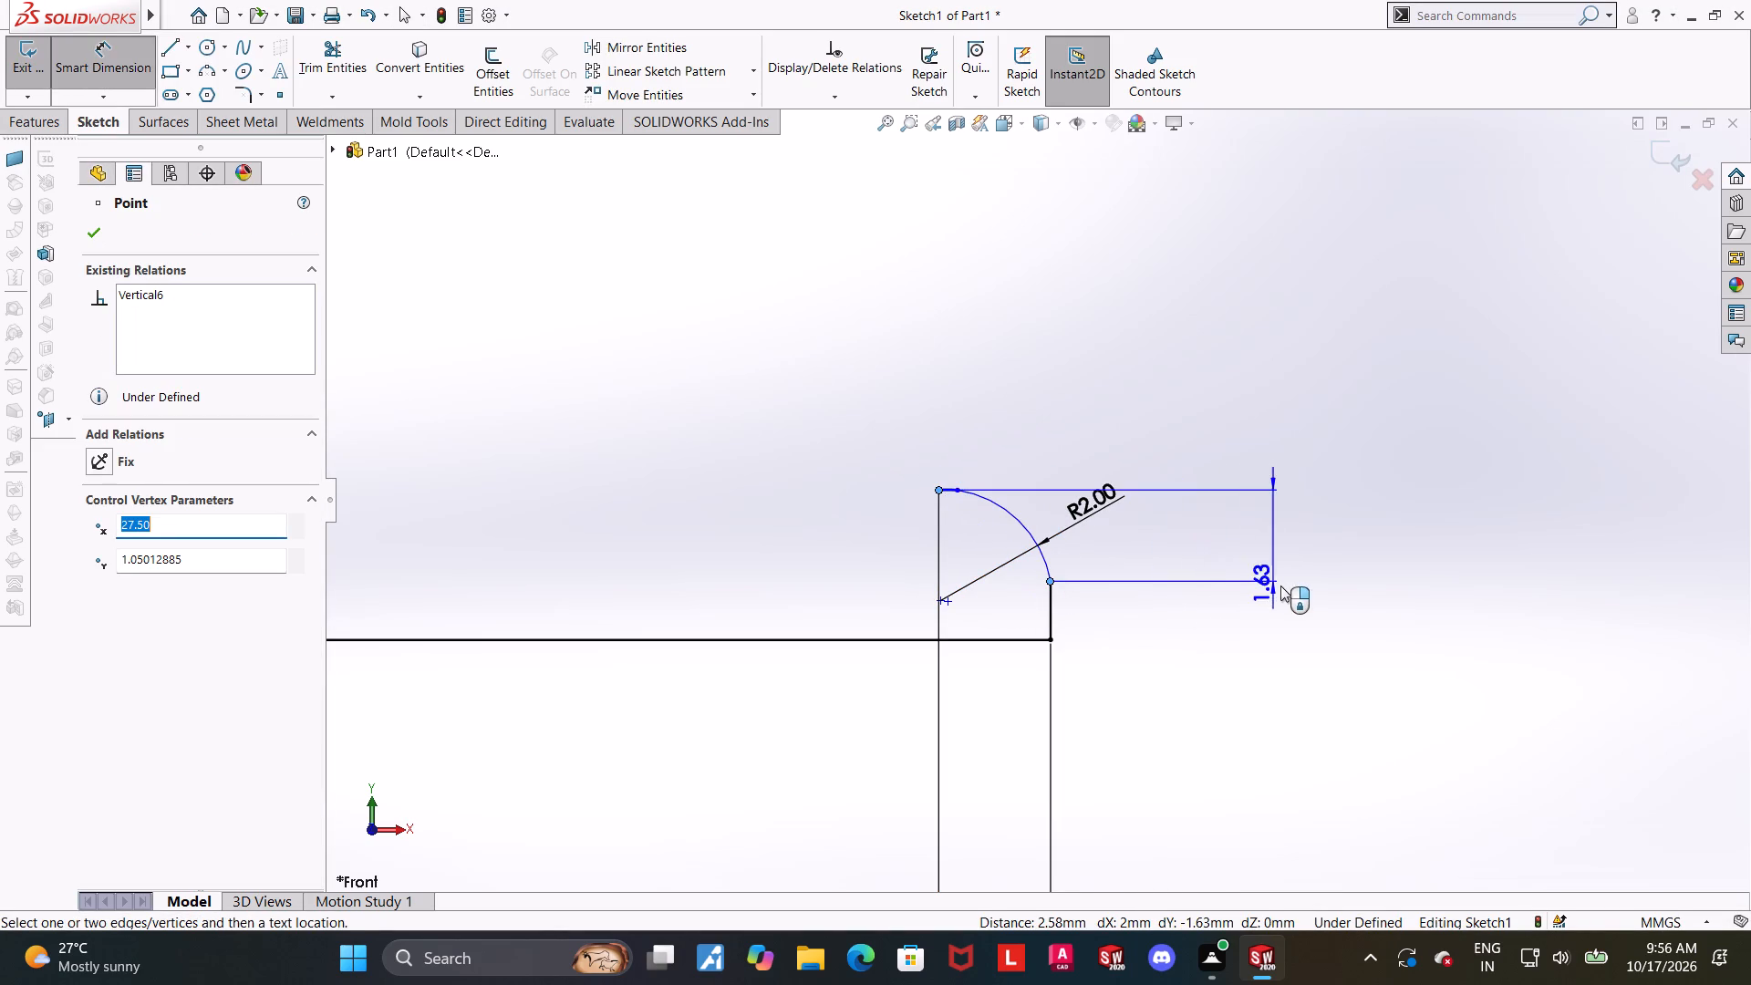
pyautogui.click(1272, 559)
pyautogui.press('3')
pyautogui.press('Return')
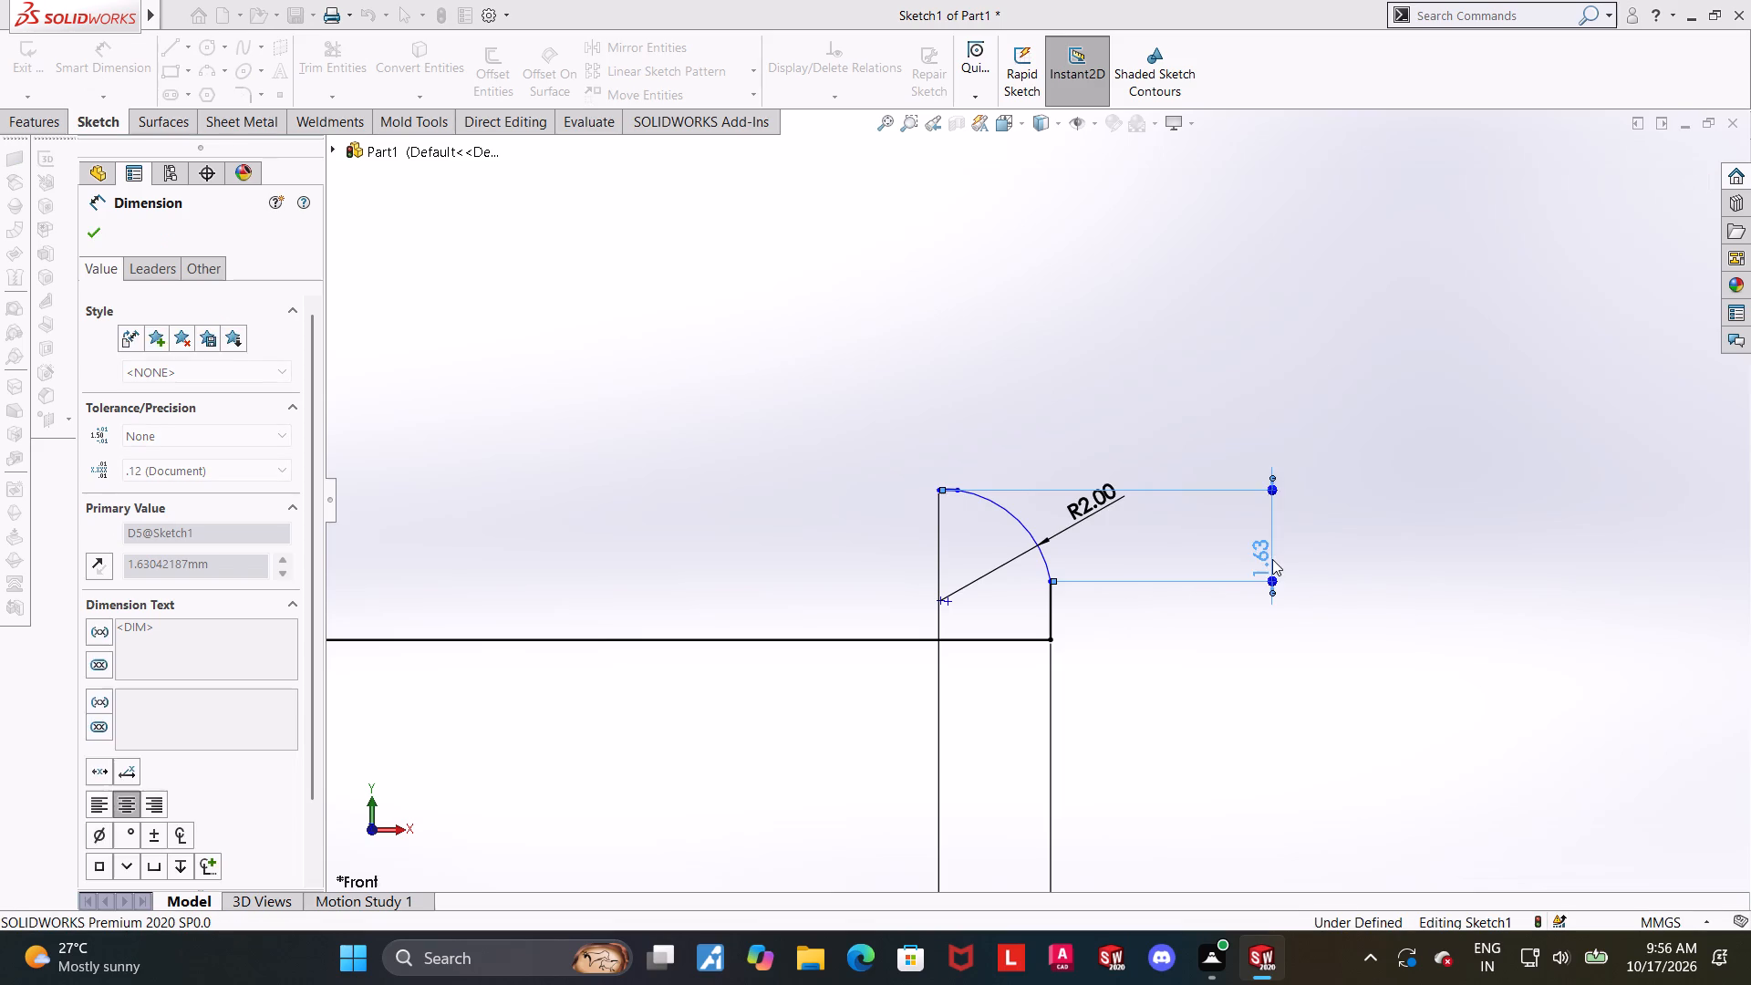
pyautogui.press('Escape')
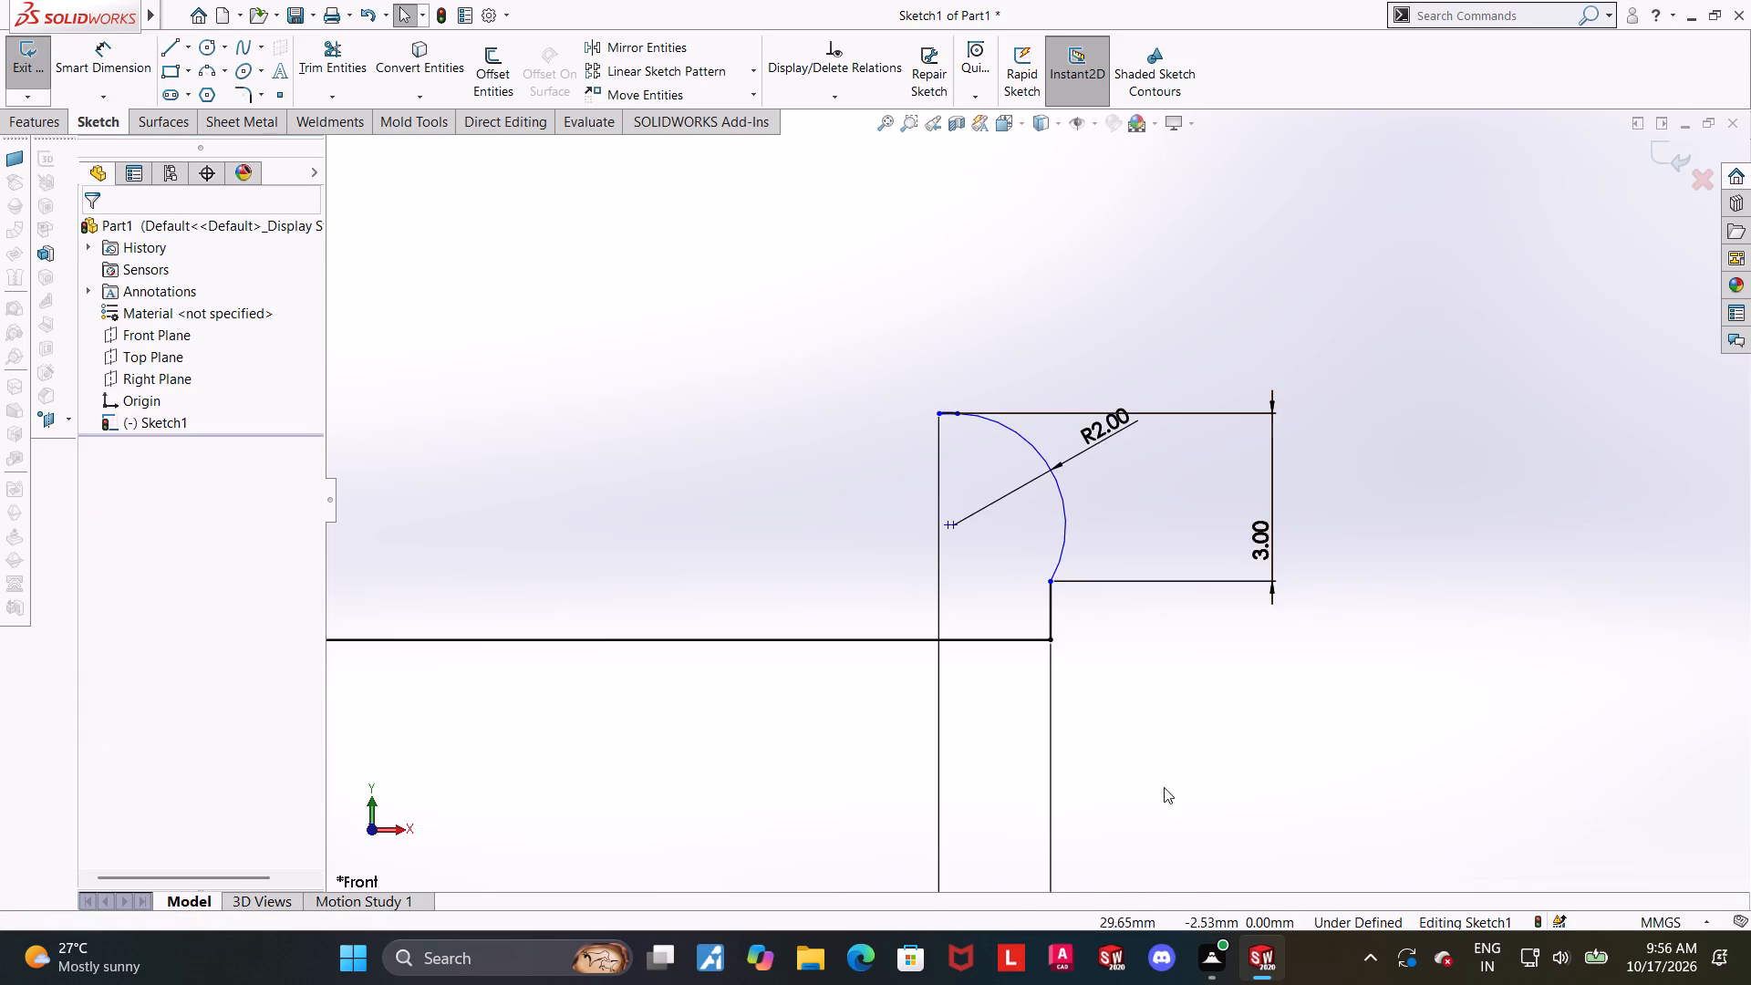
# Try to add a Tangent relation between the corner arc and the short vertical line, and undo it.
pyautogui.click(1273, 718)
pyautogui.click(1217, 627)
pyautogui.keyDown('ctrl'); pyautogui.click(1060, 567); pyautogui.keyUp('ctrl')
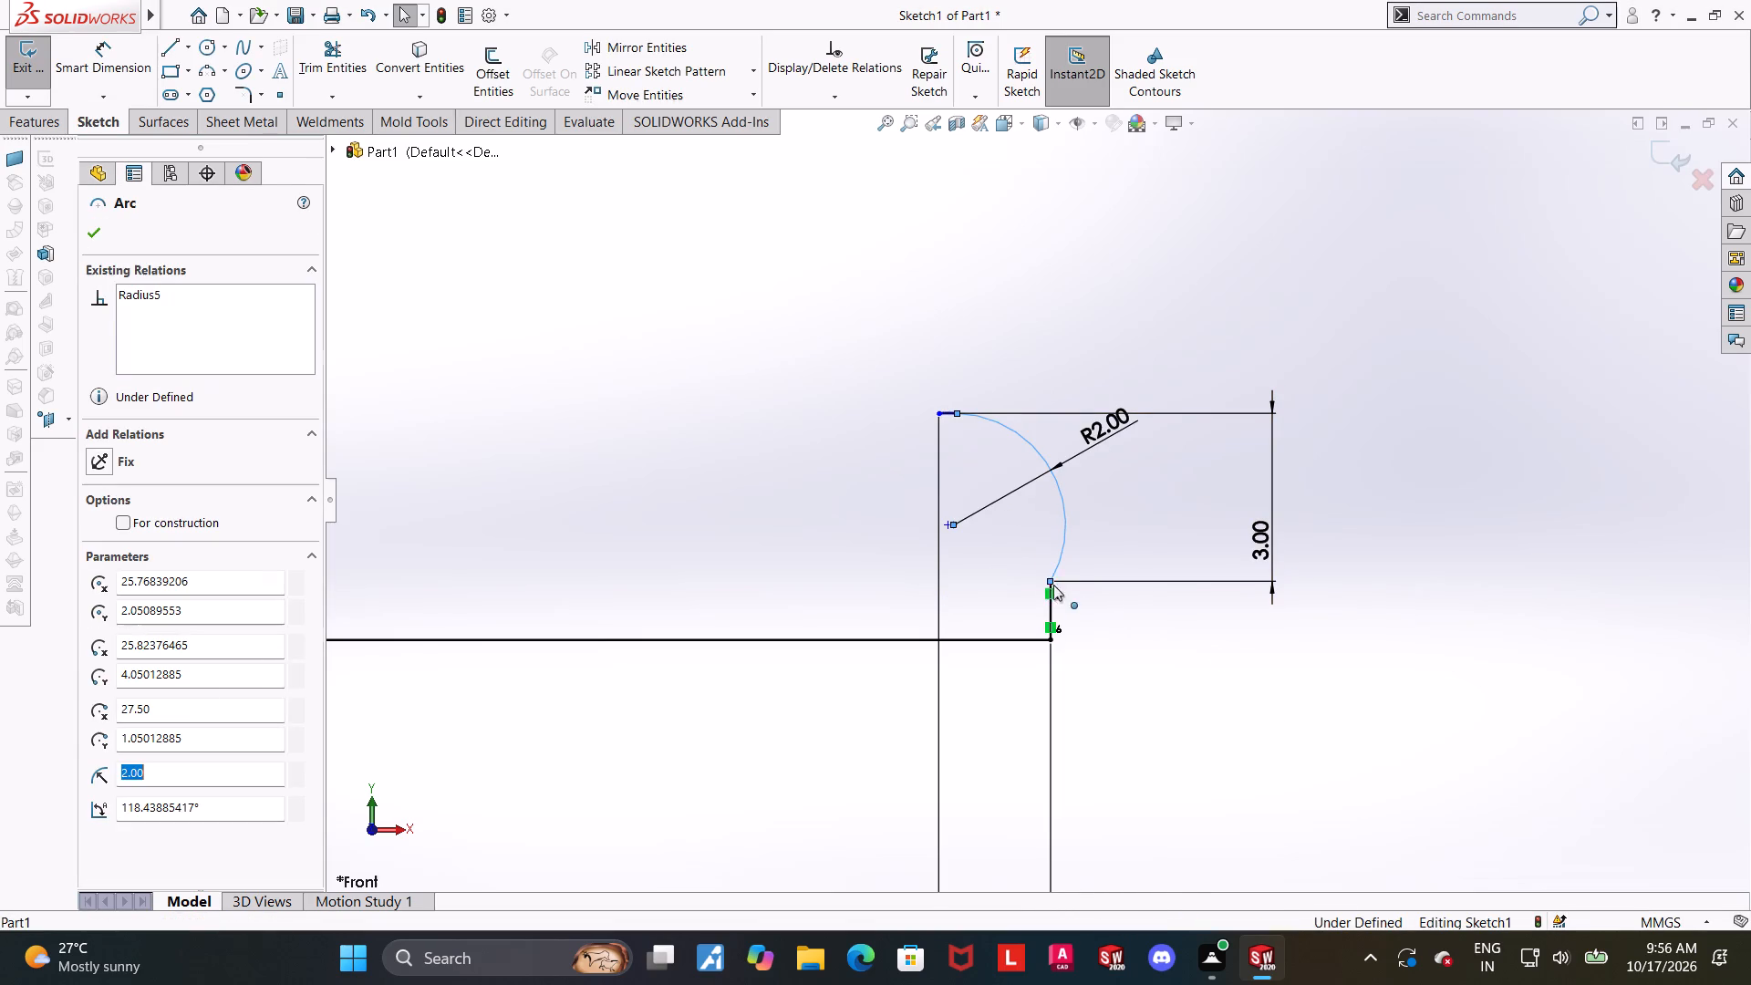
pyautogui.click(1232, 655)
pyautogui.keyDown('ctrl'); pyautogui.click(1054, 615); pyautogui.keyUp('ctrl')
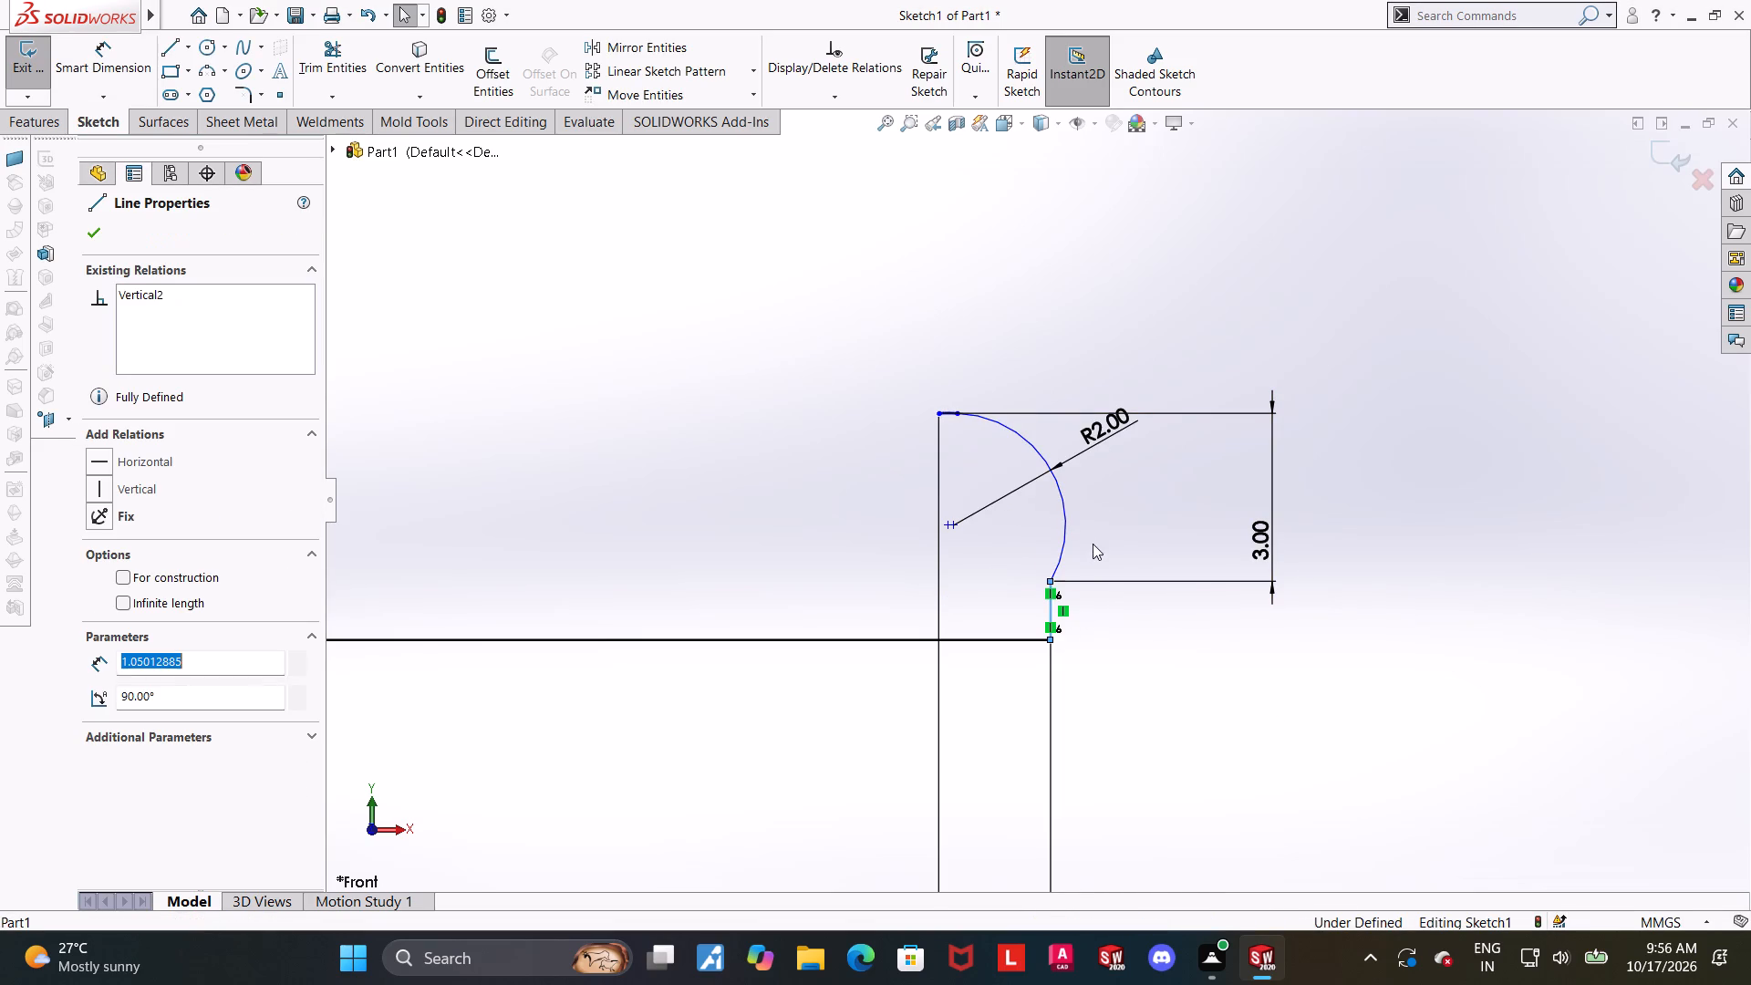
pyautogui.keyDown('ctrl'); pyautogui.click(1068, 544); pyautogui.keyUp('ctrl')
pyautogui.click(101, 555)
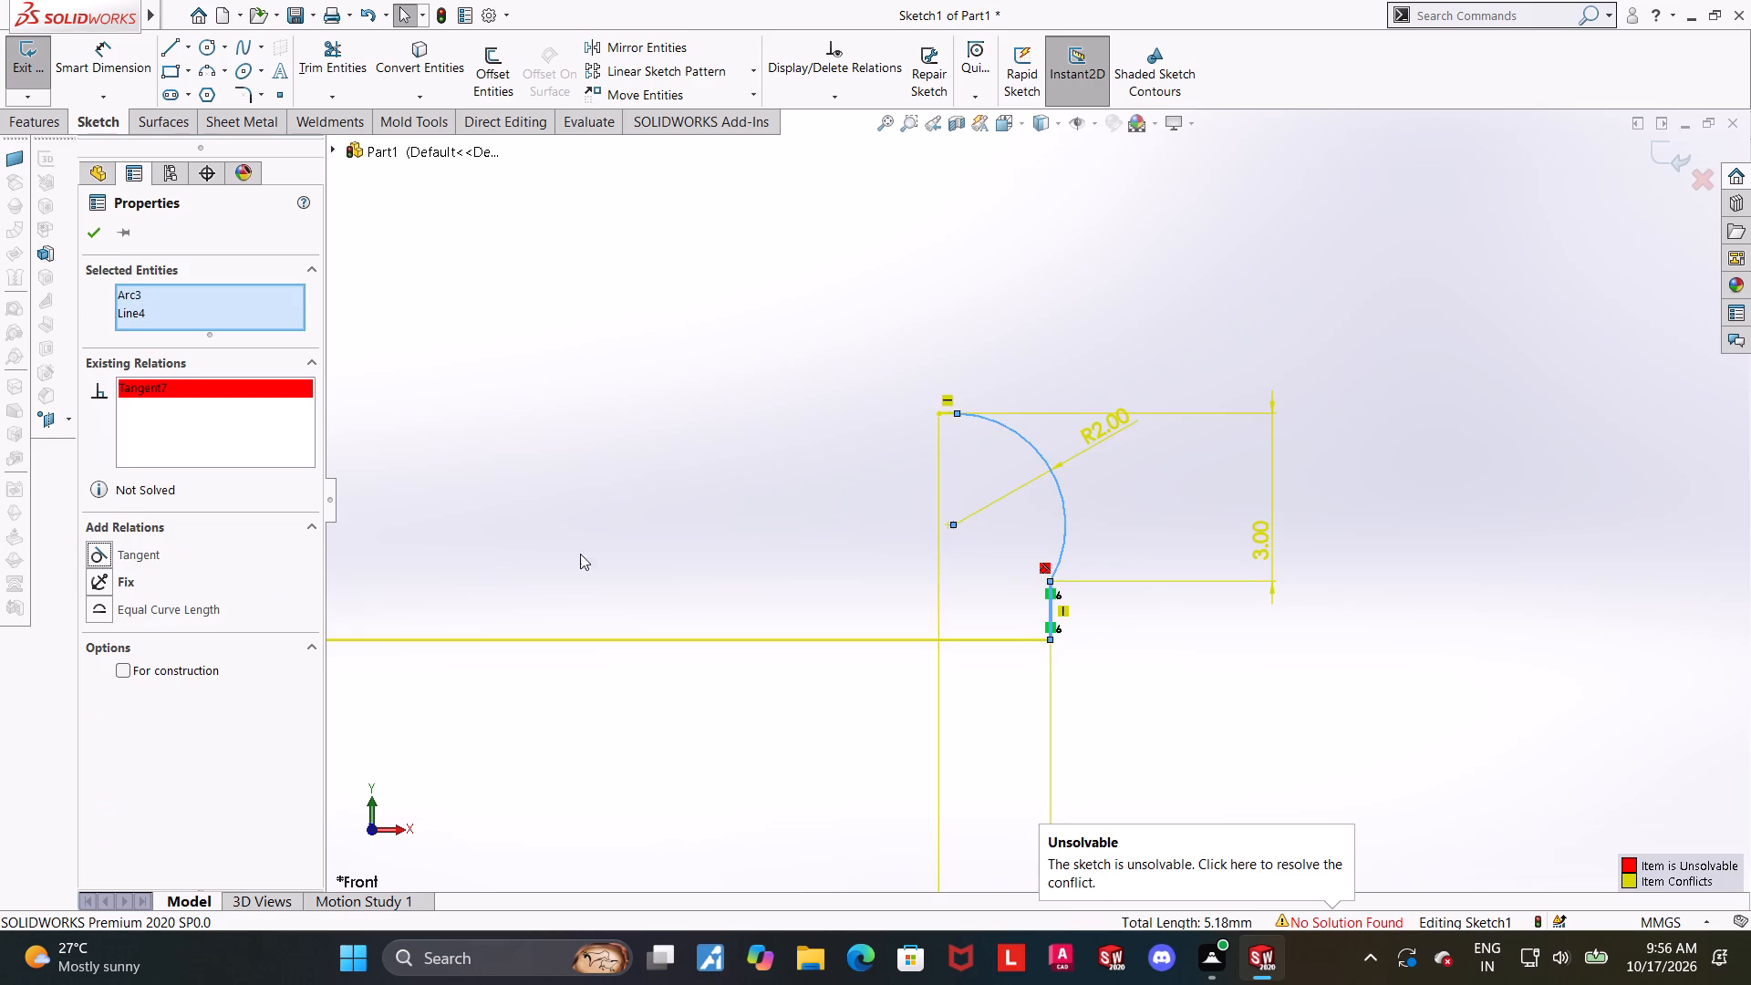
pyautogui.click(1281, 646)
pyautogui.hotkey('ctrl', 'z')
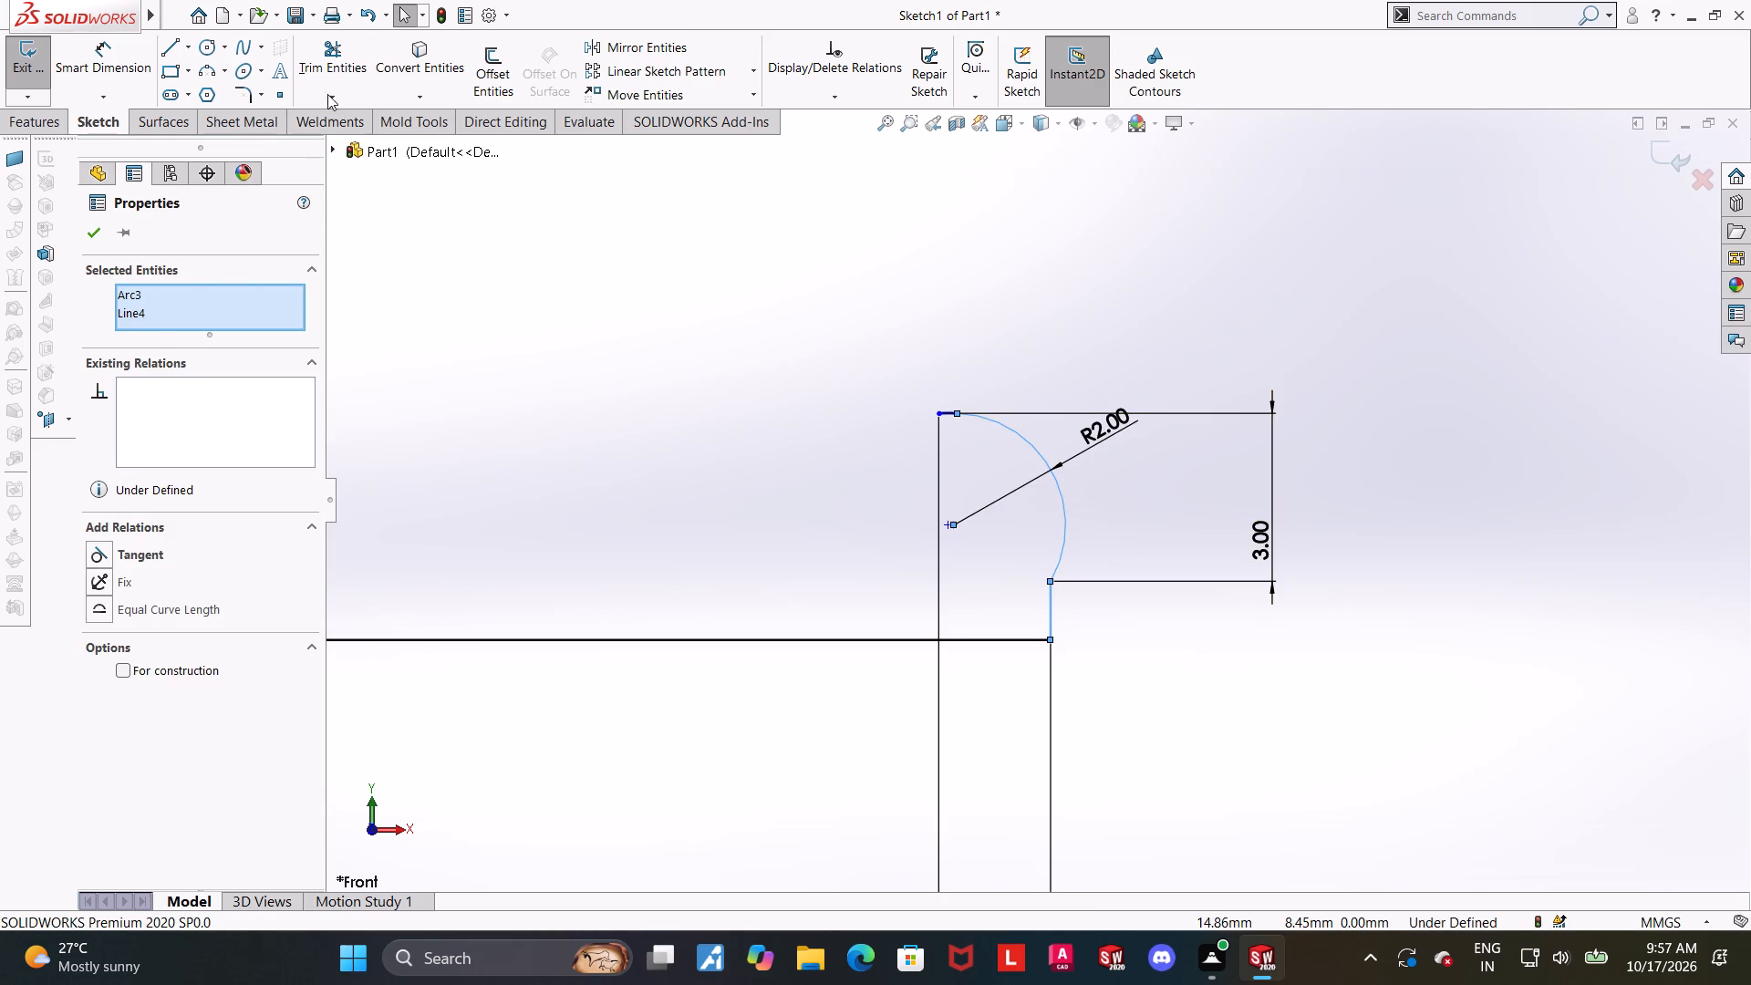
# Trim away the 2 mm corner arc between the ledge and the short vertical line.
pyautogui.click(333, 86)
pyautogui.moveTo(1104, 509); pyautogui.dragTo(984, 499)
pyautogui.press('Escape')
pyautogui.press('Escape')
# Trim away the short ledge line and the leftover shallow arc above it.
pyautogui.scroll(-2, 959, 443)
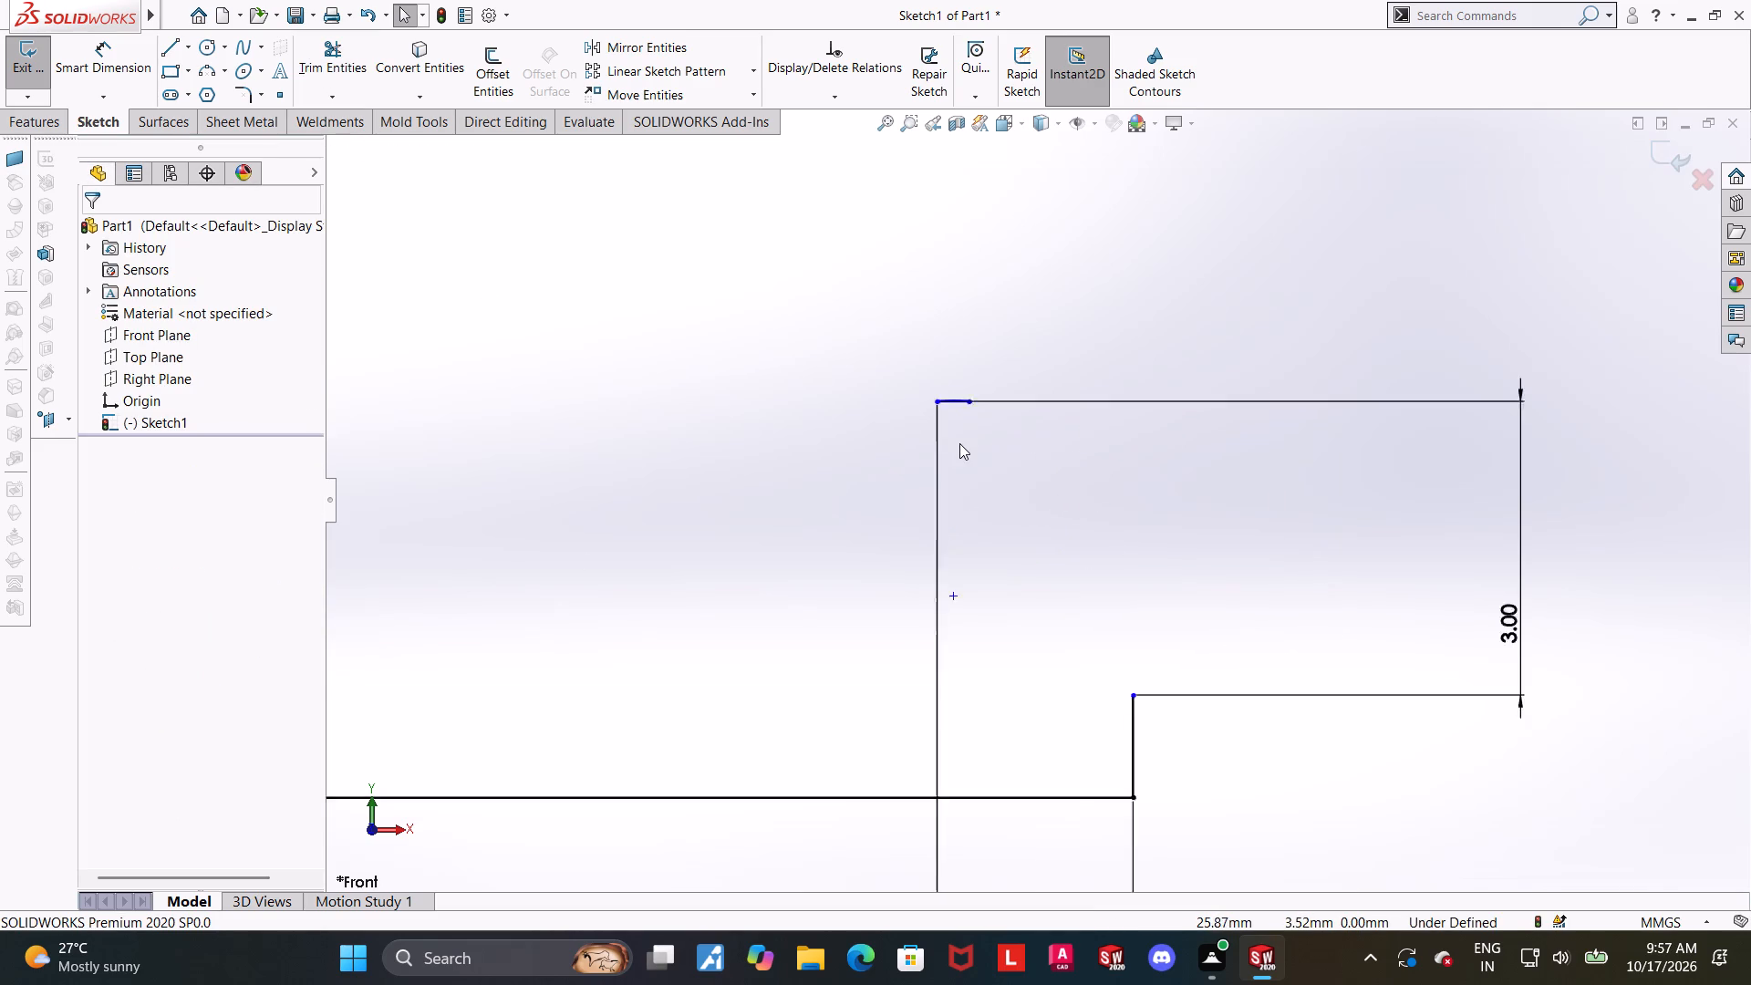
pyautogui.scroll(-2, 959, 443)
pyautogui.scroll(-5, 1015, 395)
pyautogui.scroll(-7, 948, 446)
pyautogui.scroll(-5, 936, 361)
pyautogui.scroll(3, 936, 361)
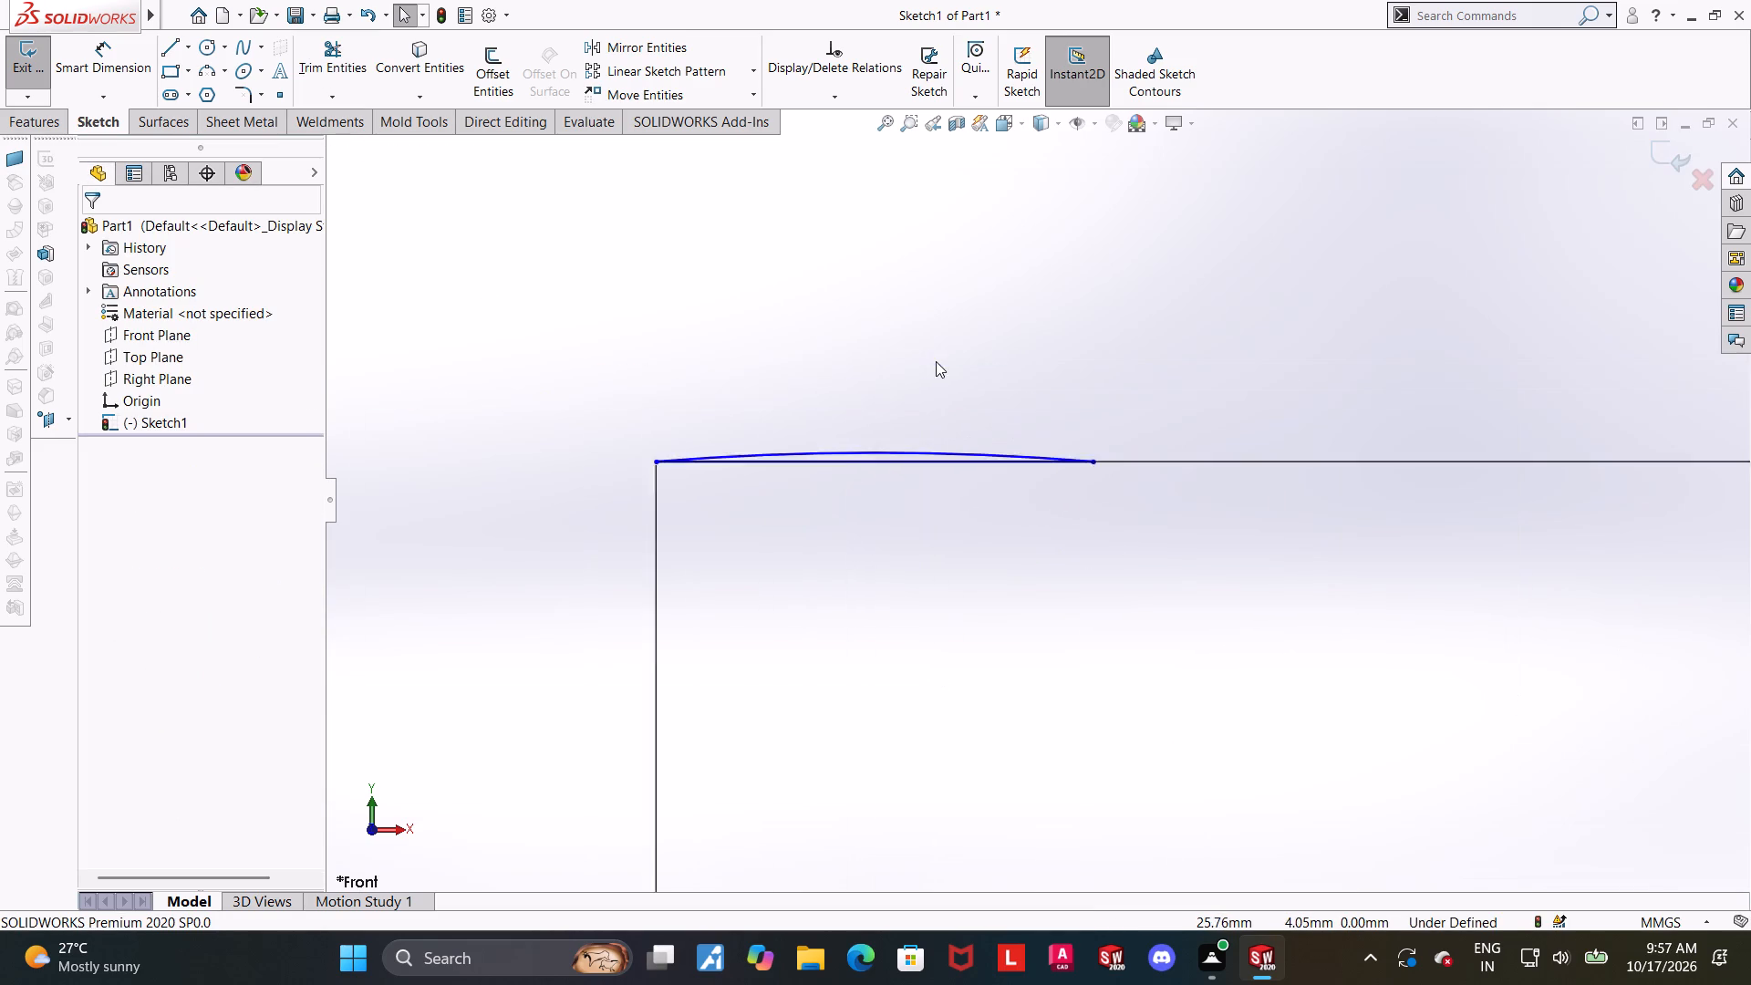
pyautogui.scroll(7, 936, 361)
pyautogui.scroll(-3, 1020, 550)
pyautogui.click(360, 65)
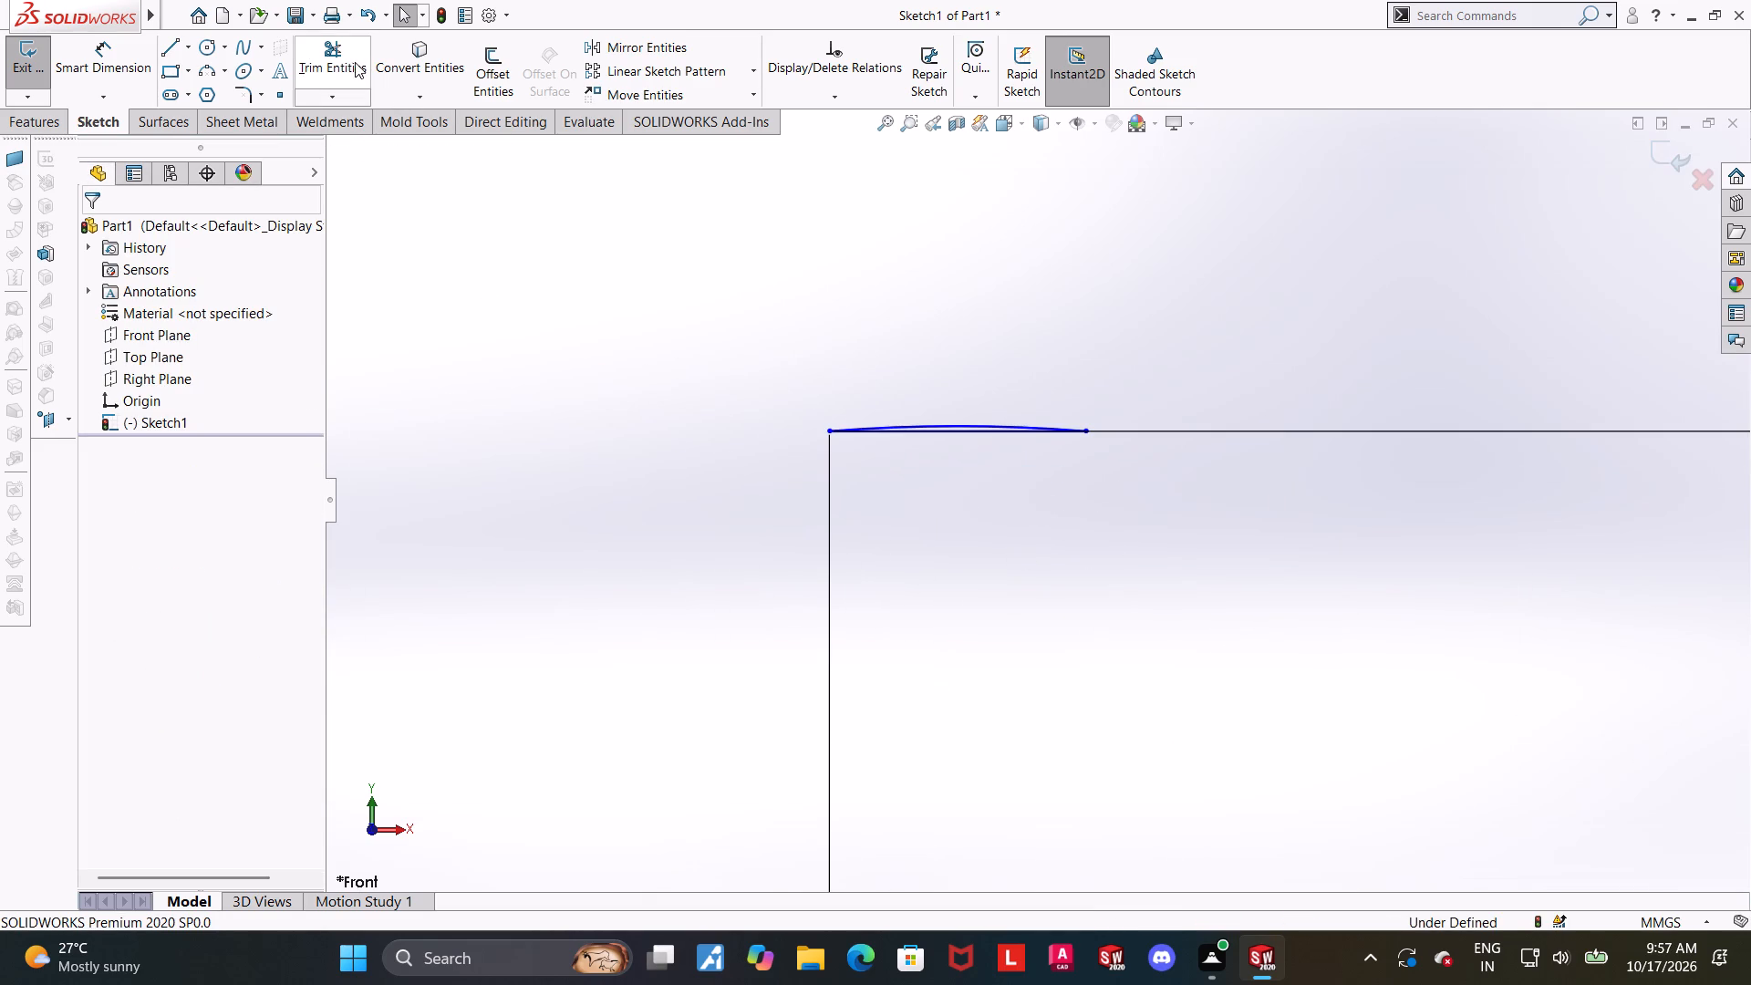
pyautogui.click(347, 53)
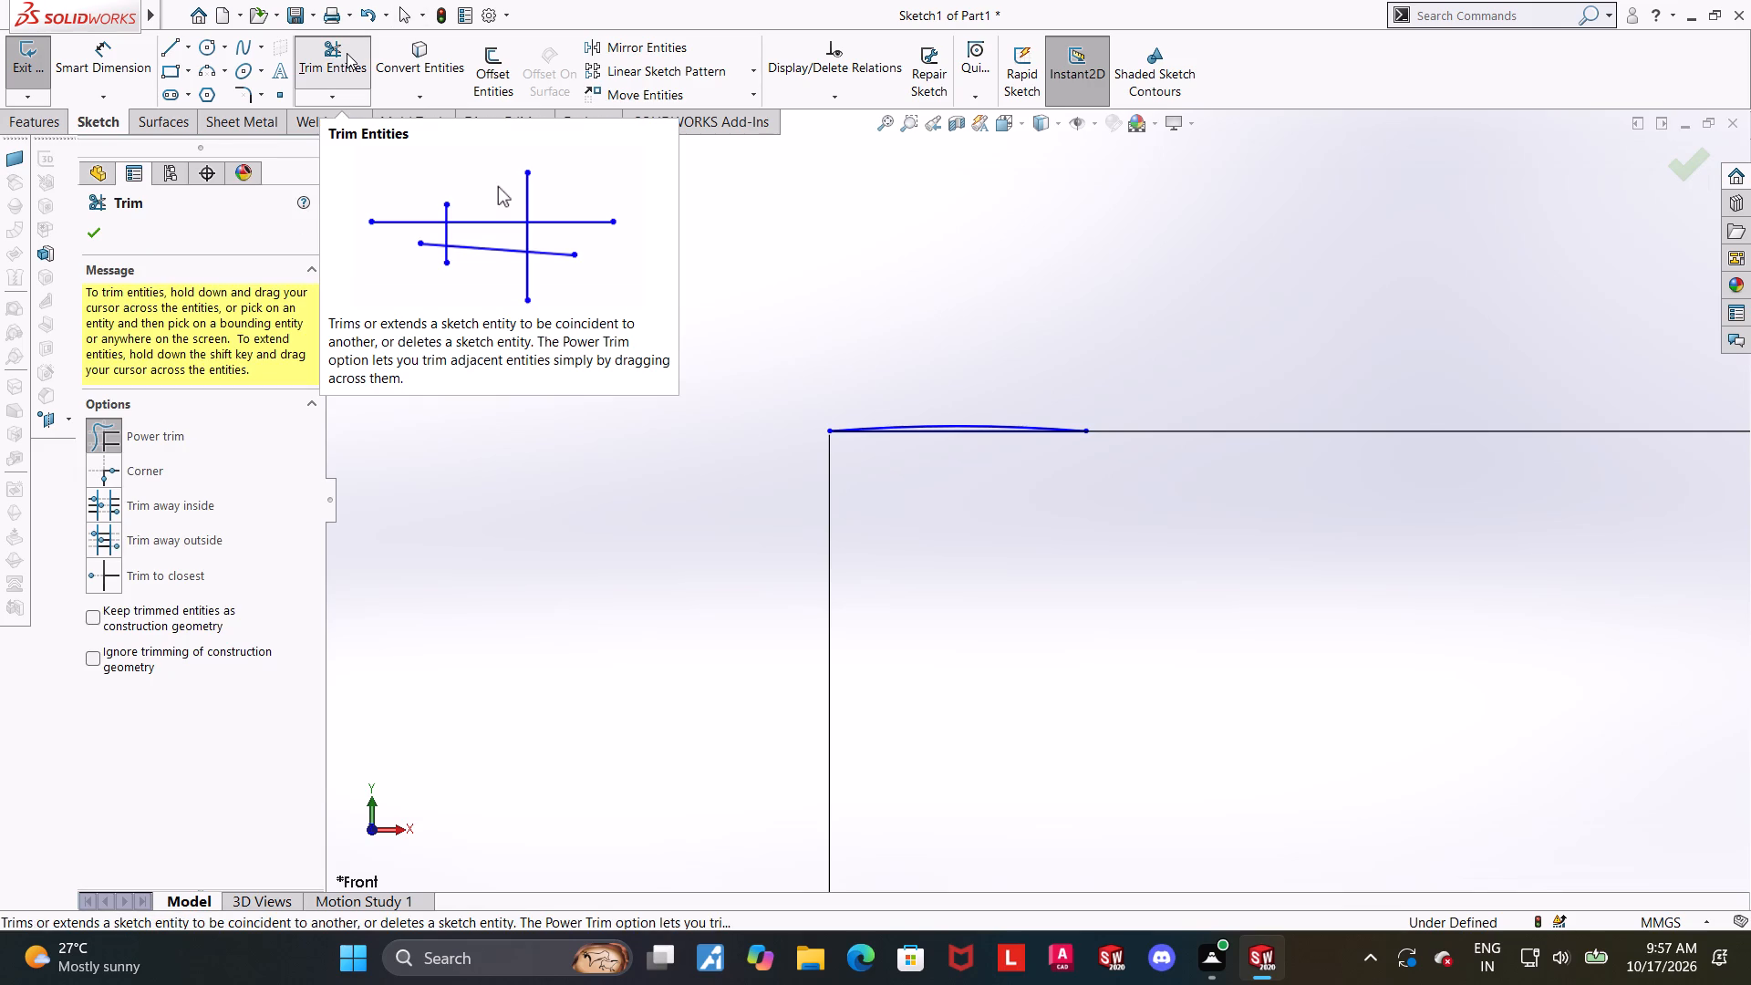
pyautogui.click(347, 53)
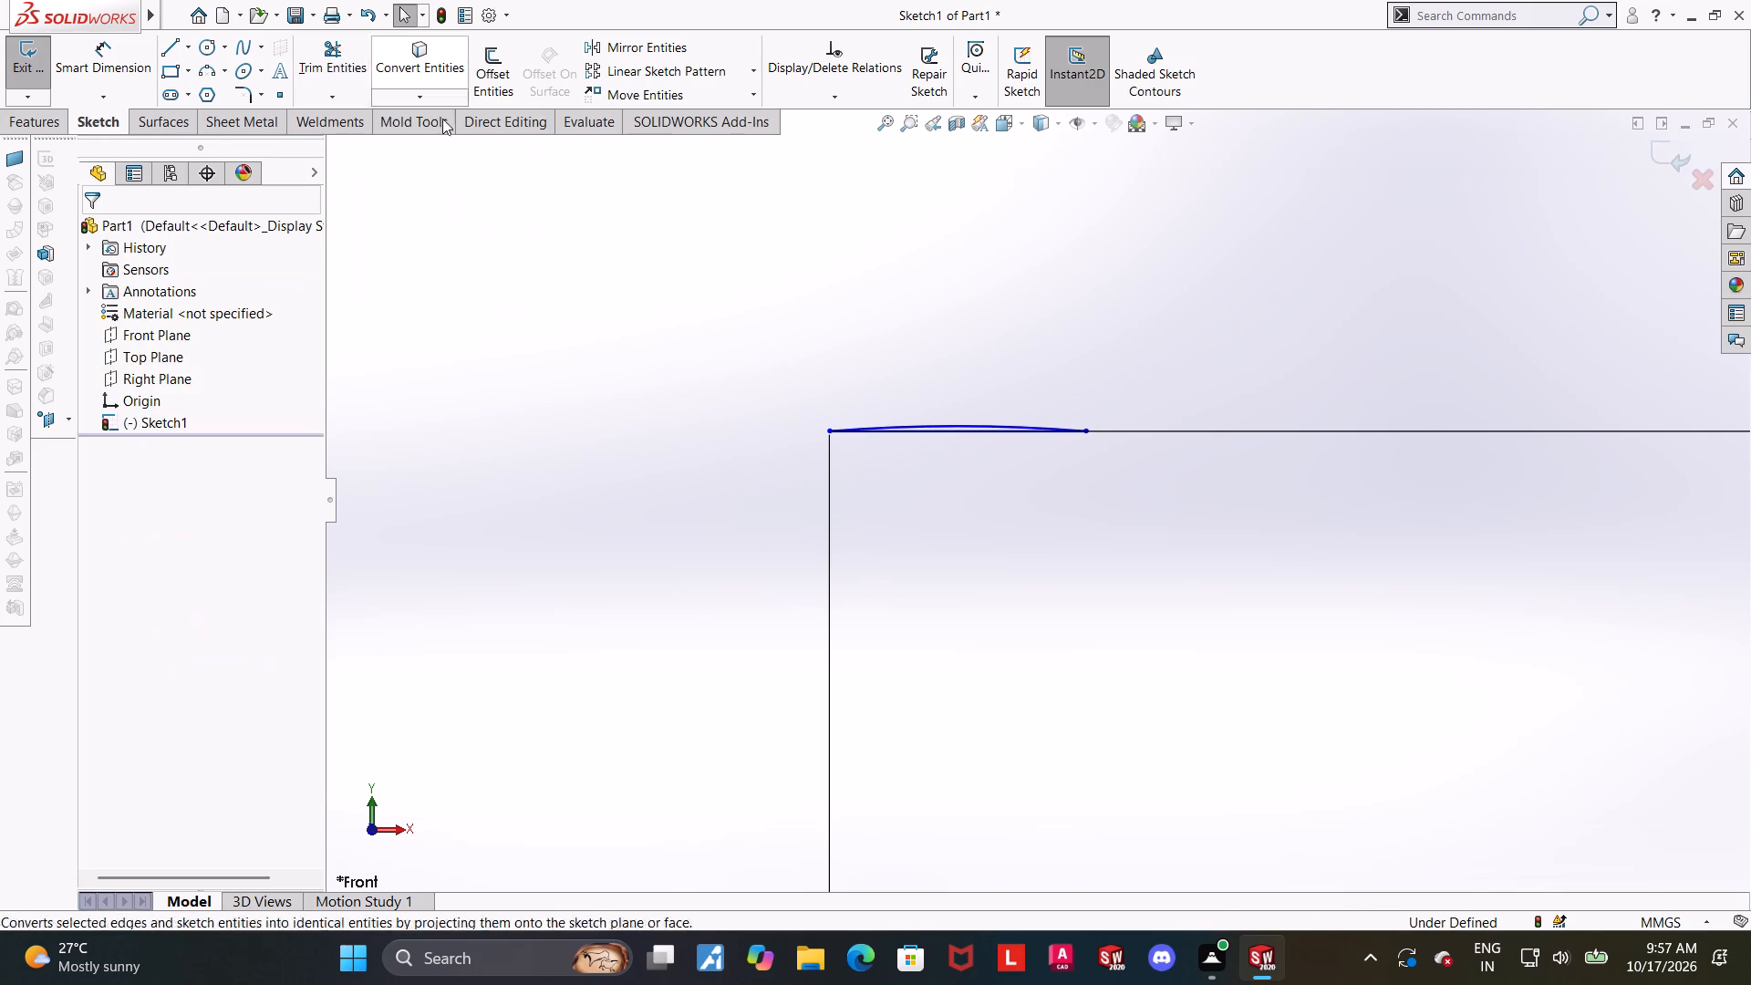
pyautogui.moveTo(1049, 536); pyautogui.dragTo(1008, 280)
pyautogui.press('Escape')
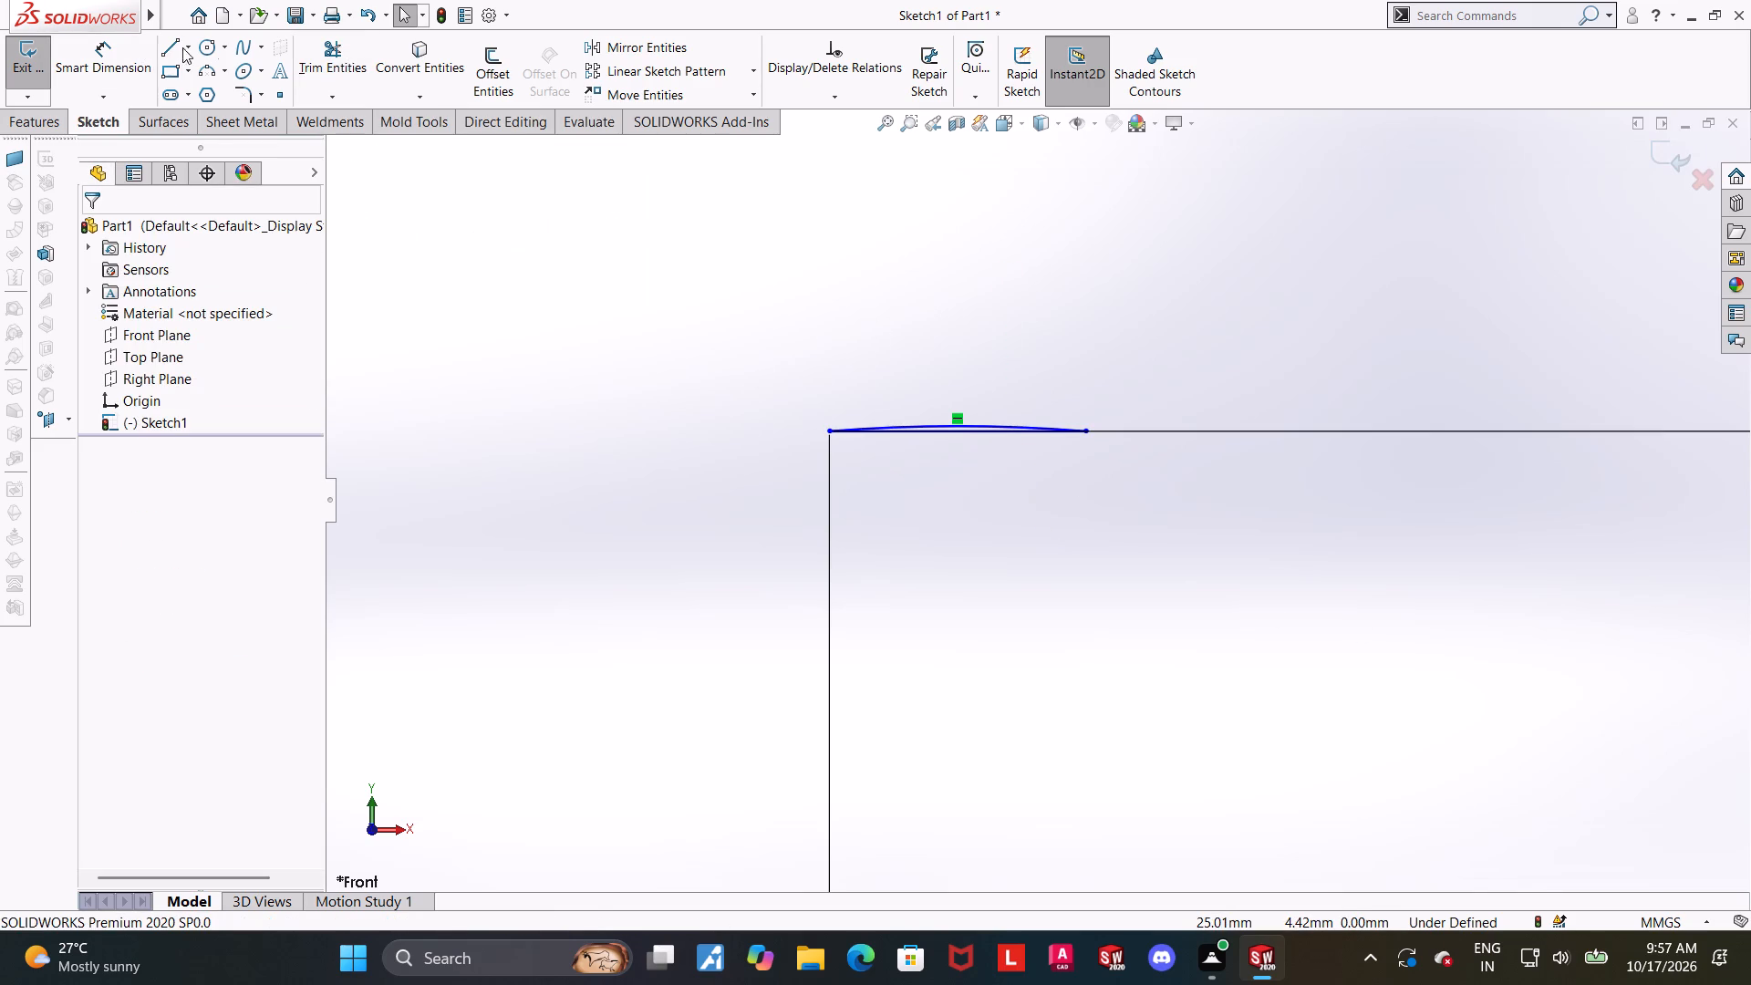
pyautogui.click(336, 69)
pyautogui.moveTo(941, 523); pyautogui.dragTo(963, 180)
pyautogui.scroll(6, 1011, 394)
pyautogui.scroll(-7, 1158, 658)
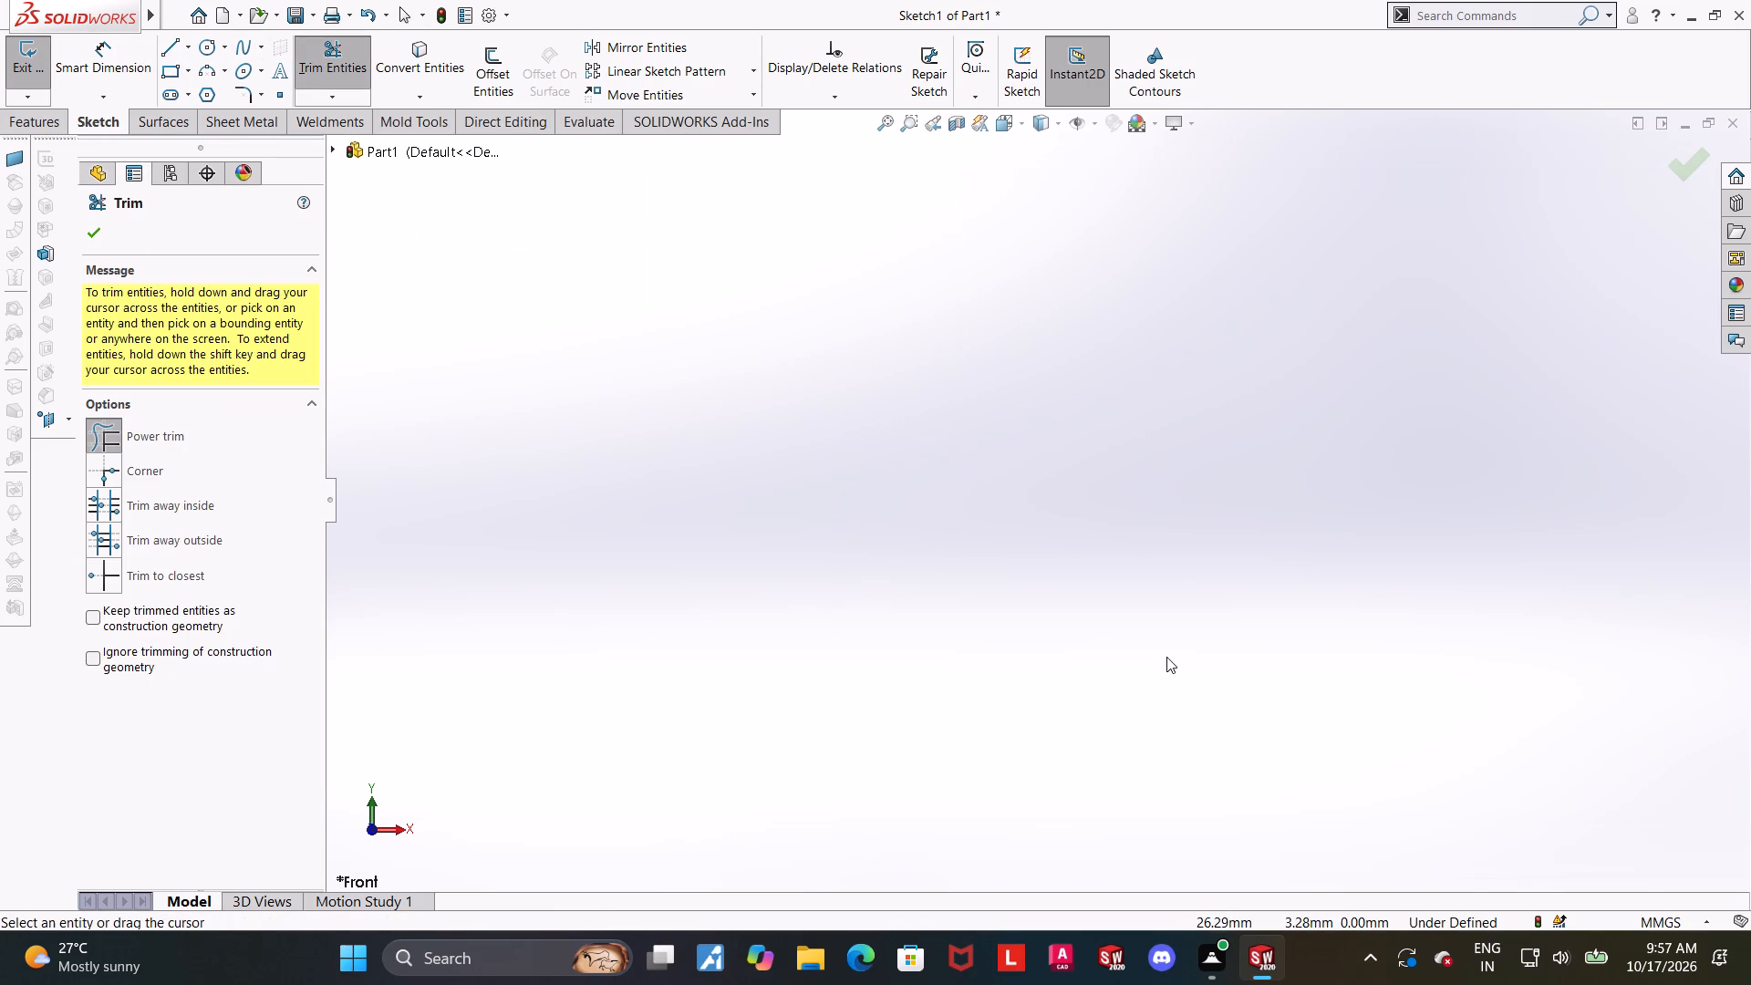
pyautogui.scroll(-20, 1166, 657)
pyautogui.scroll(-6, 1166, 657)
pyautogui.press('Escape')
# Examine the whole remaining profile and the short vertical line at the base line's outer end.
pyautogui.scroll(-10, 1001, 625)
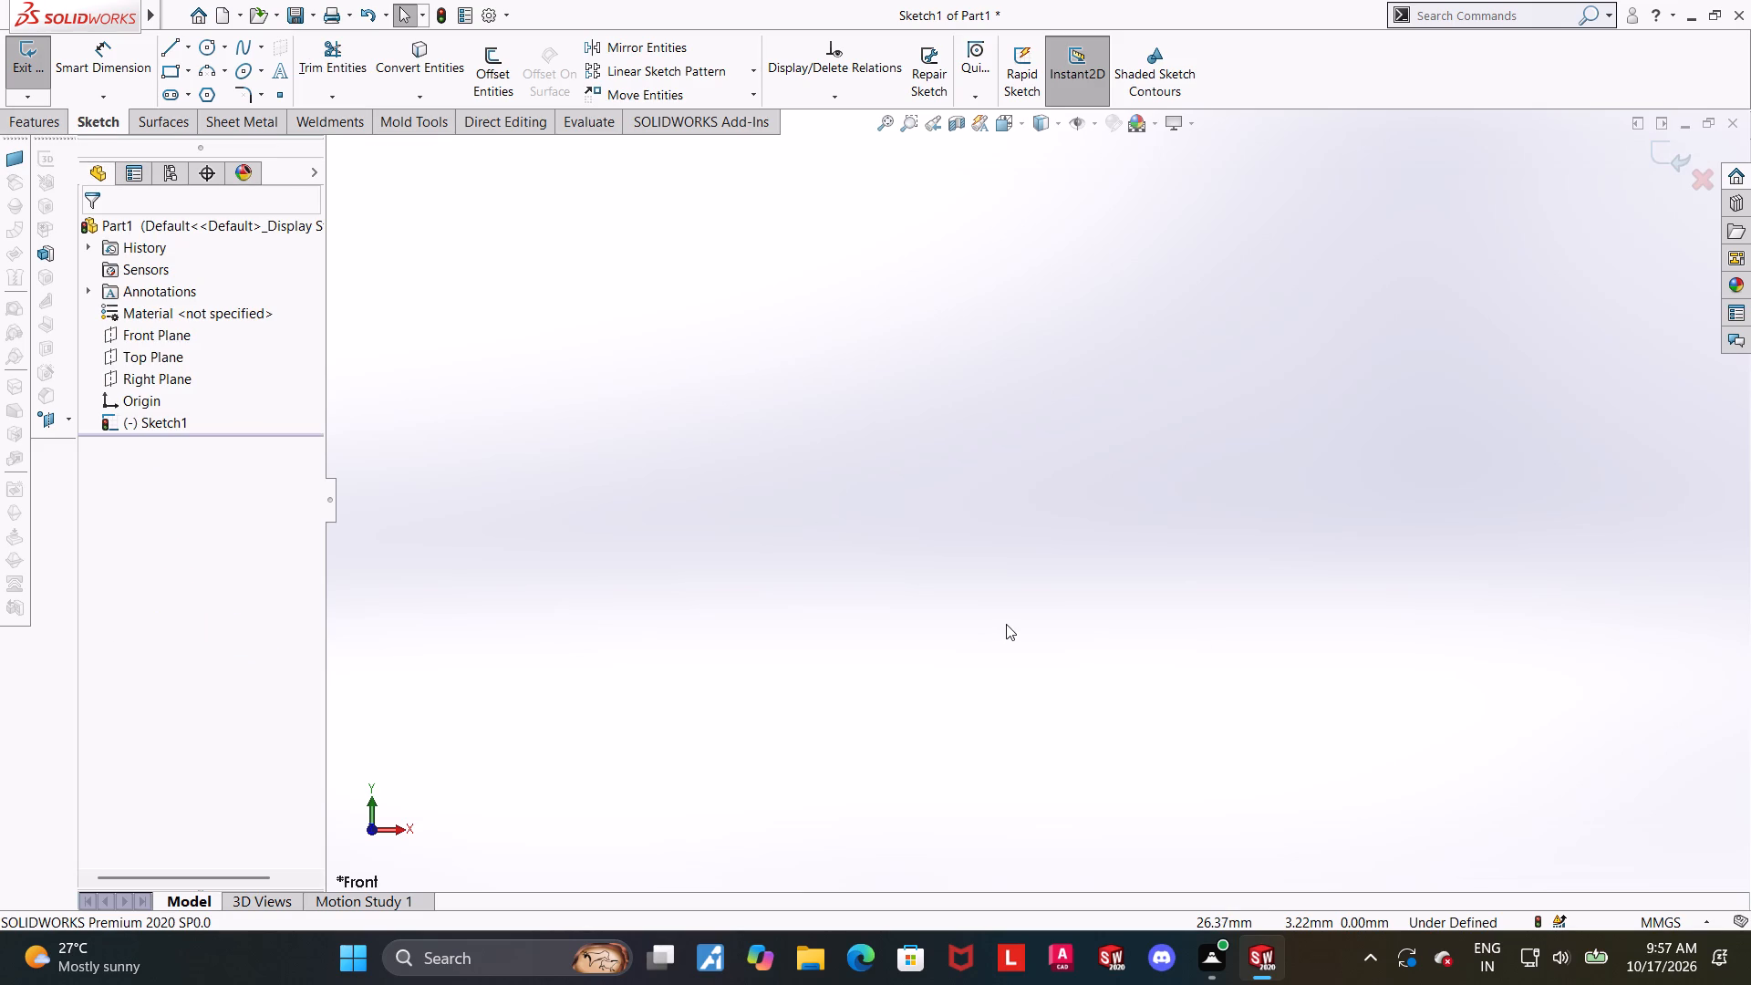
pyautogui.scroll(-3, 1006, 624)
pyautogui.scroll(12, 1266, 601)
pyautogui.scroll(-8, 1221, 617)
pyautogui.press('Escape')
pyautogui.press('Escape')
pyautogui.press('Escape')
pyautogui.click(896, 119)
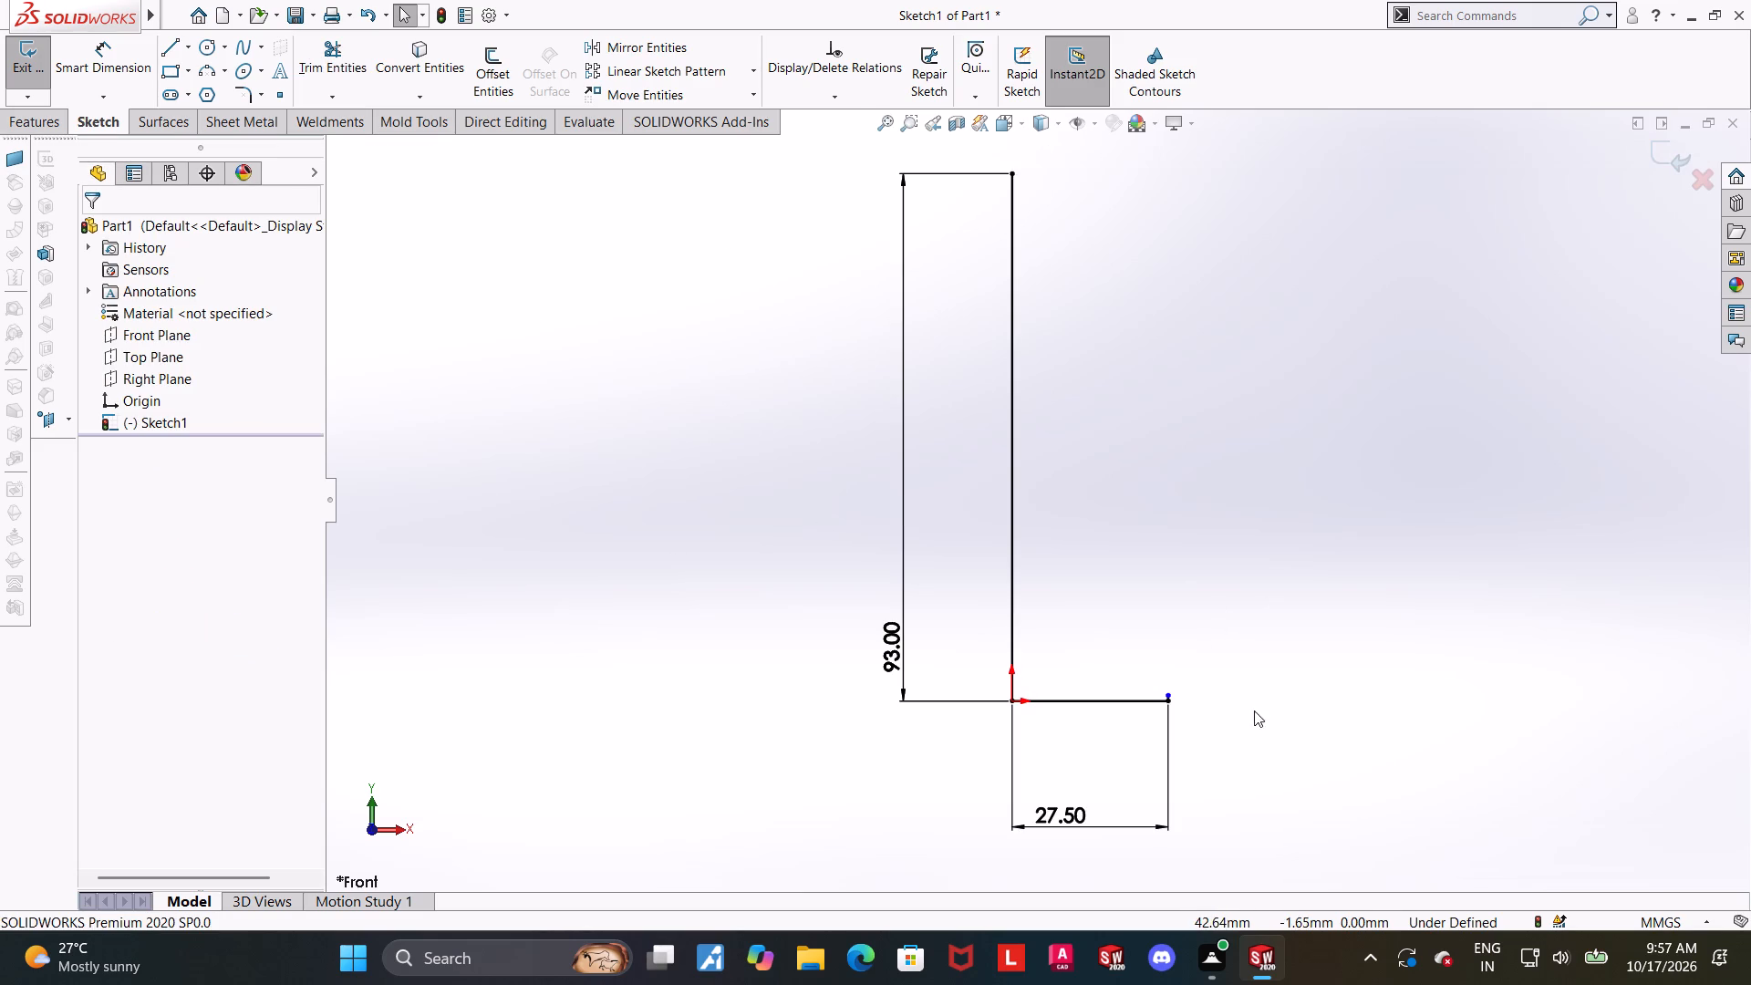
pyautogui.click(1281, 721)
pyautogui.scroll(2, 1281, 701)
pyautogui.scroll(-4, 1146, 645)
pyautogui.scroll(-5, 1002, 525)
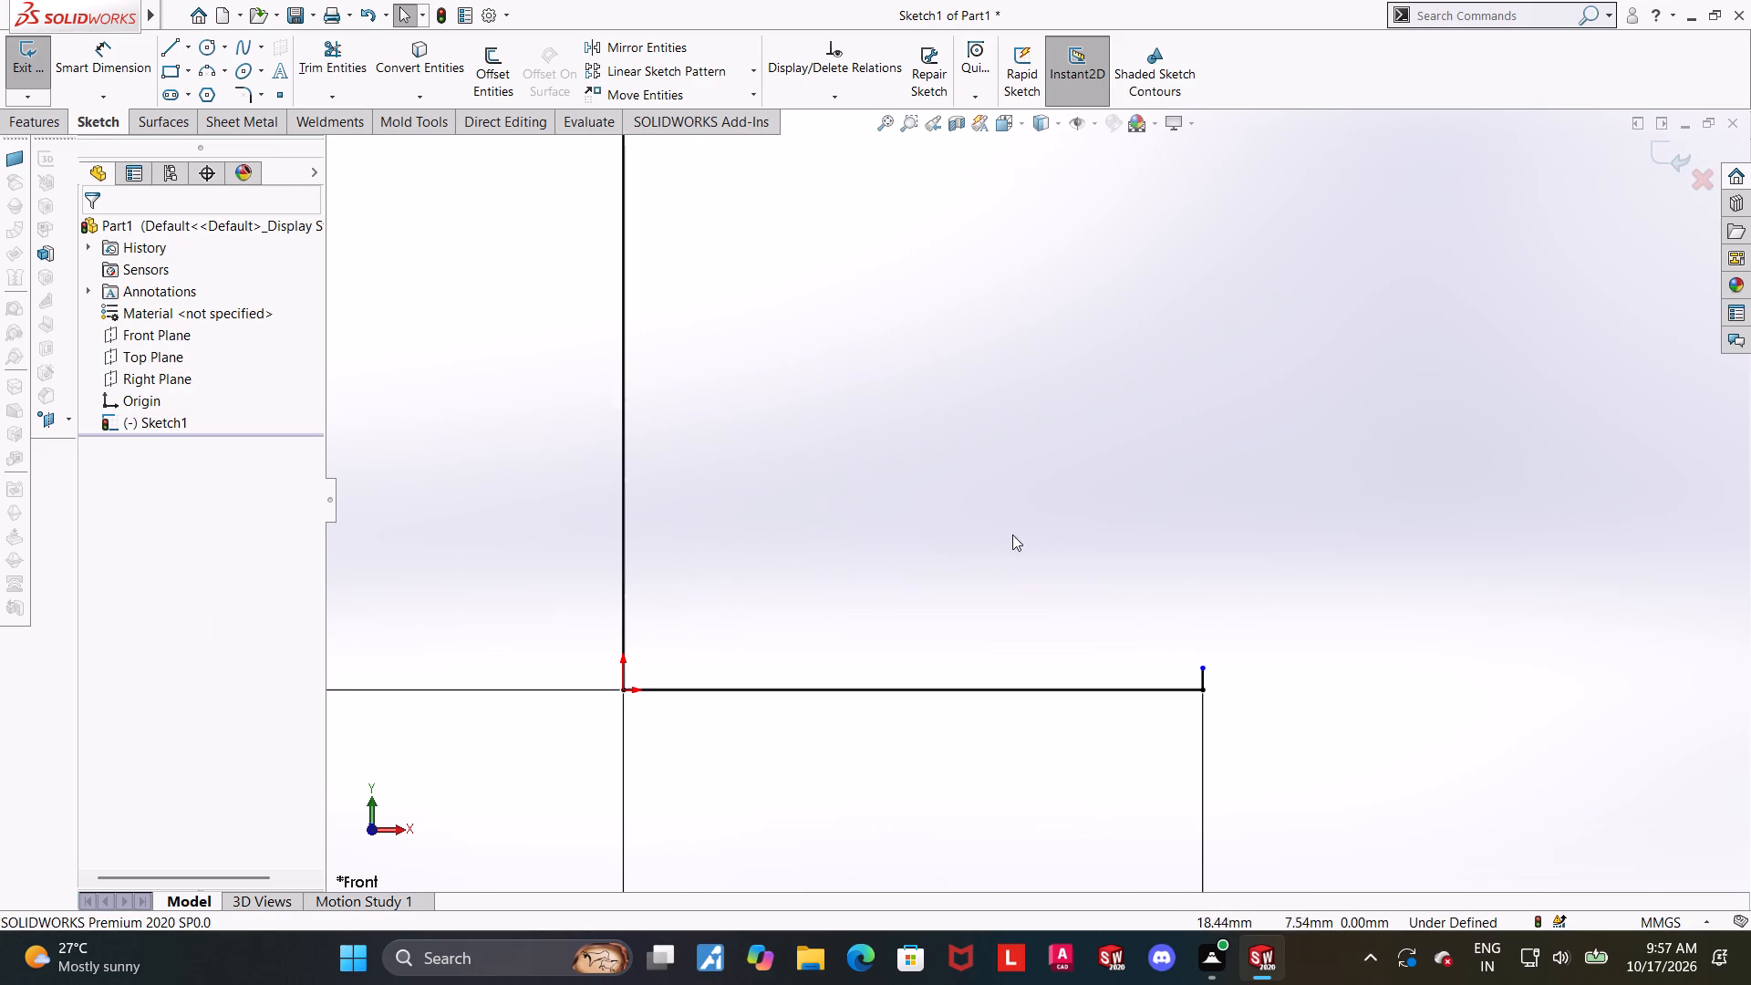
pyautogui.scroll(10, 1238, 623)
pyautogui.scroll(-5, 1064, 423)
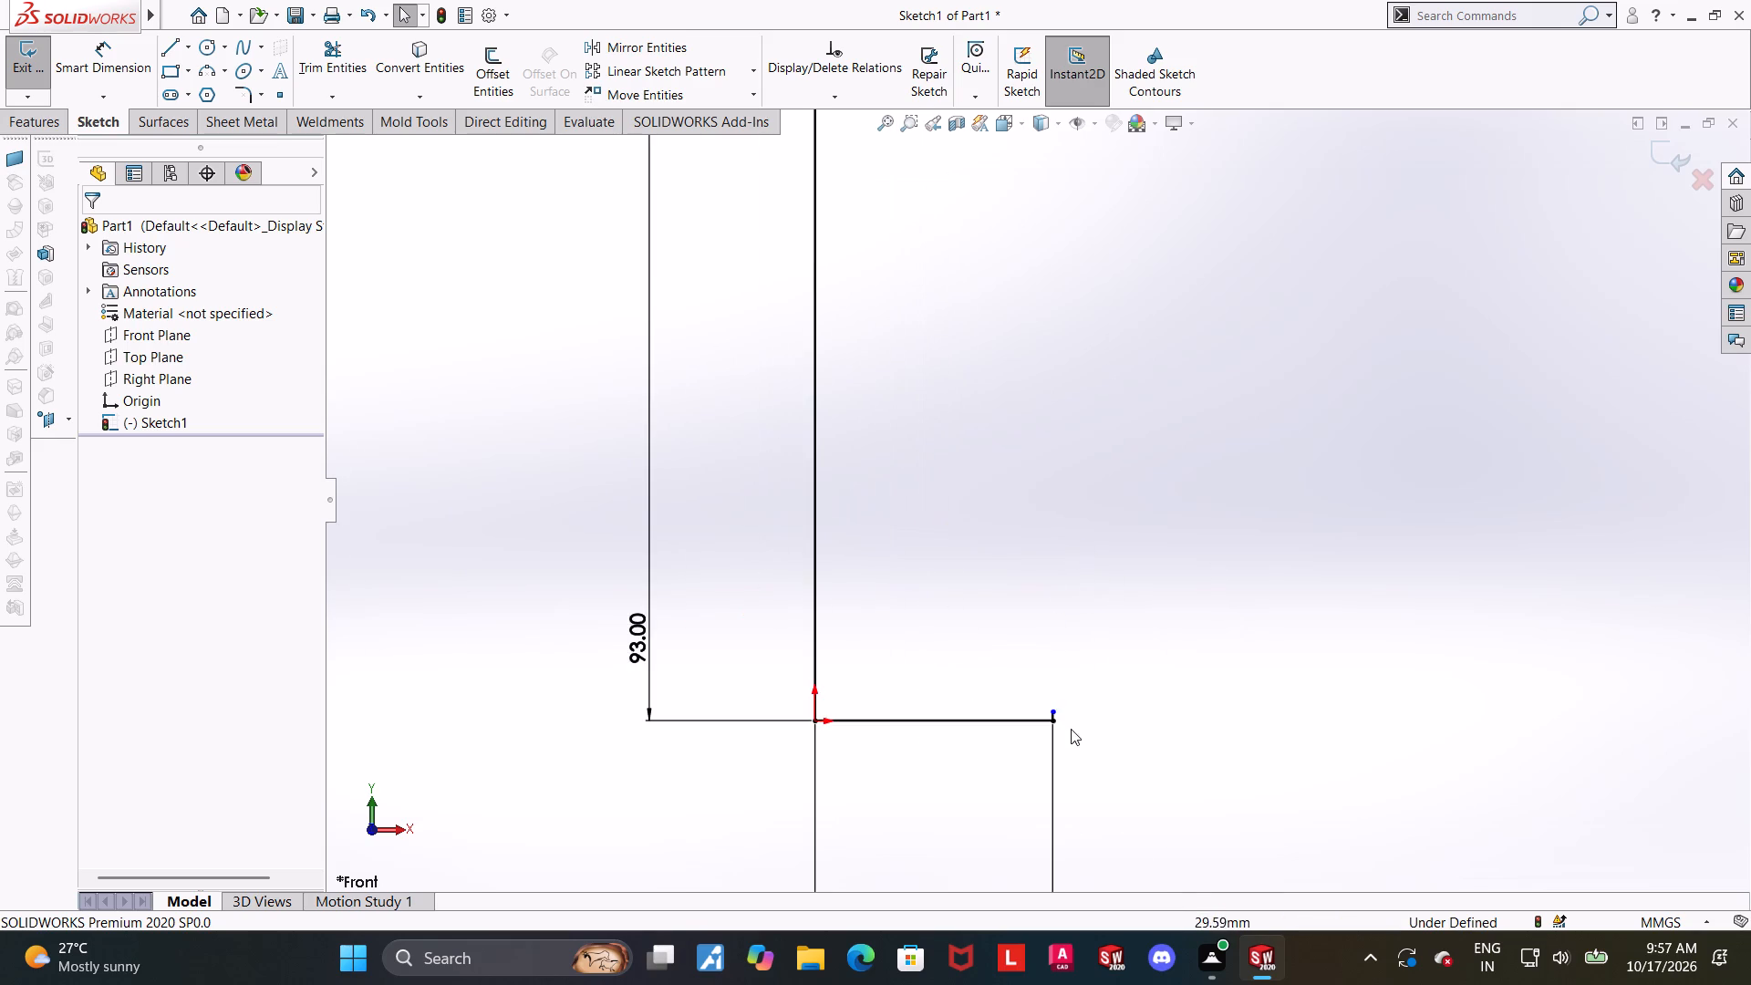
pyautogui.scroll(-6, 1071, 731)
pyautogui.scroll(-5, 974, 561)
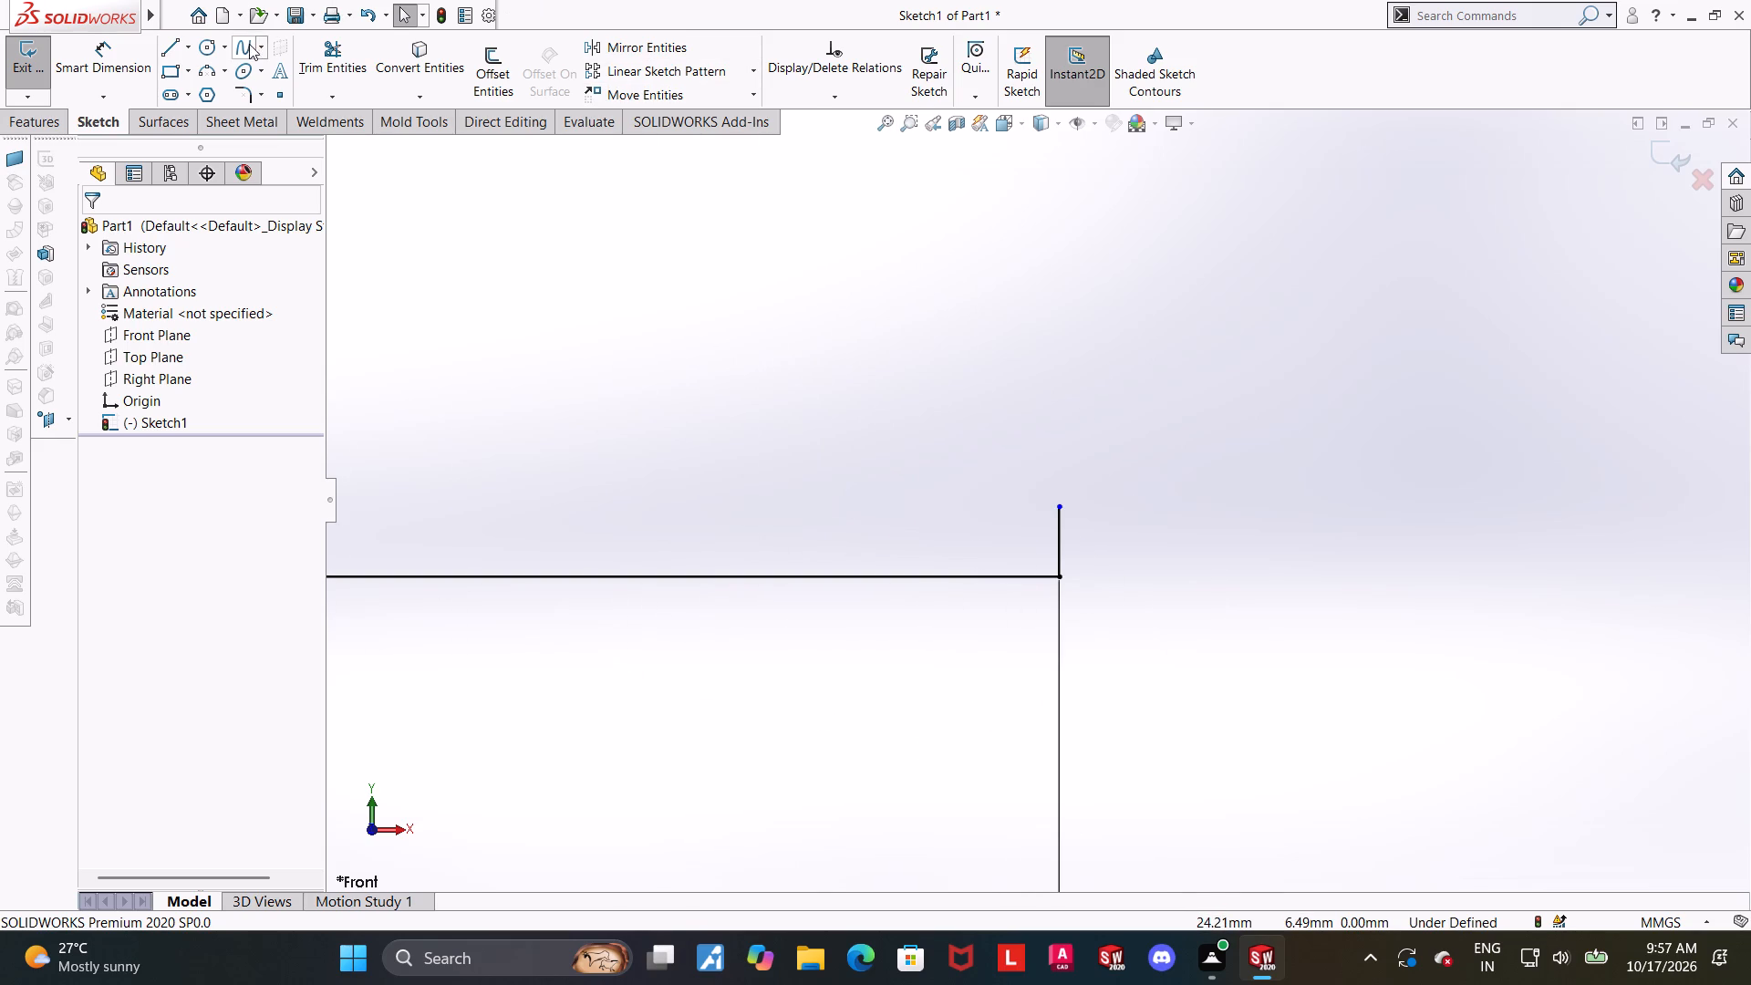
# Dimension the short vertical line at the base line's outer end to 3 mm.
pyautogui.click(130, 55)
pyautogui.click(1060, 534)
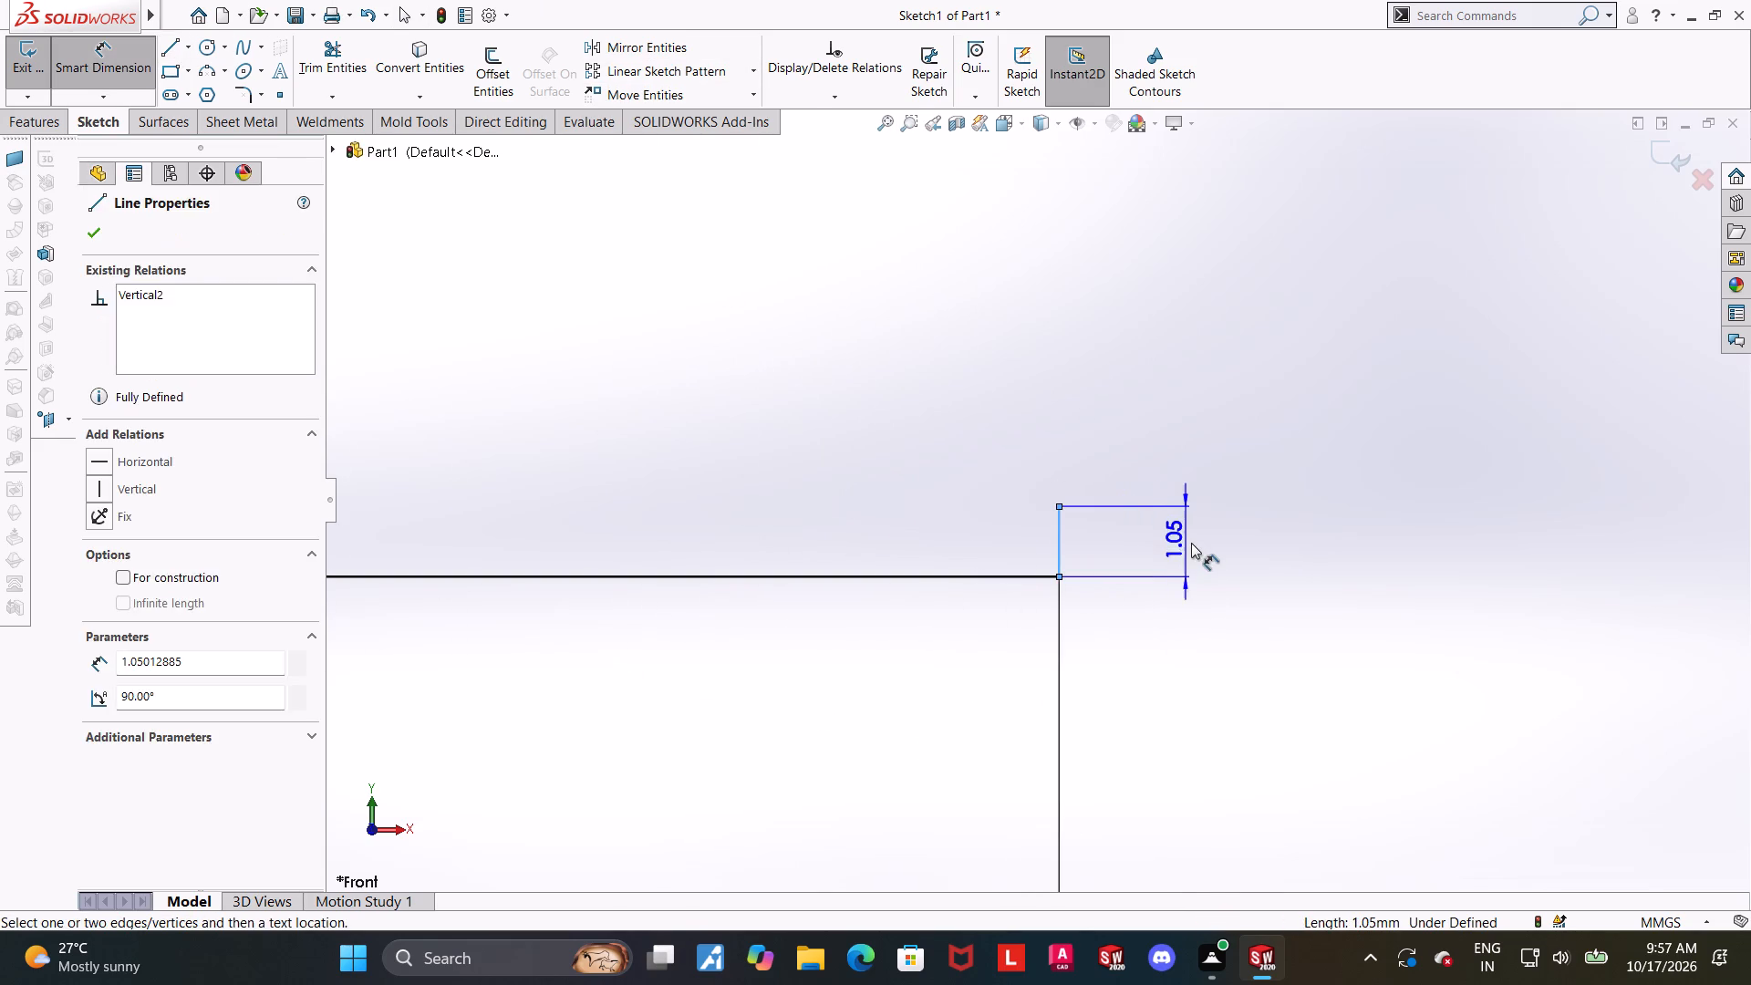
pyautogui.click(1199, 545)
pyautogui.press('3')
pyautogui.press('Return')
pyautogui.press('Escape')
# Sketch a horizontal line about 2.3 mm long inward from the top of the 3 mm vertical line.
pyautogui.scroll(11, 1088, 520)
pyautogui.scroll(-2, 1017, 408)
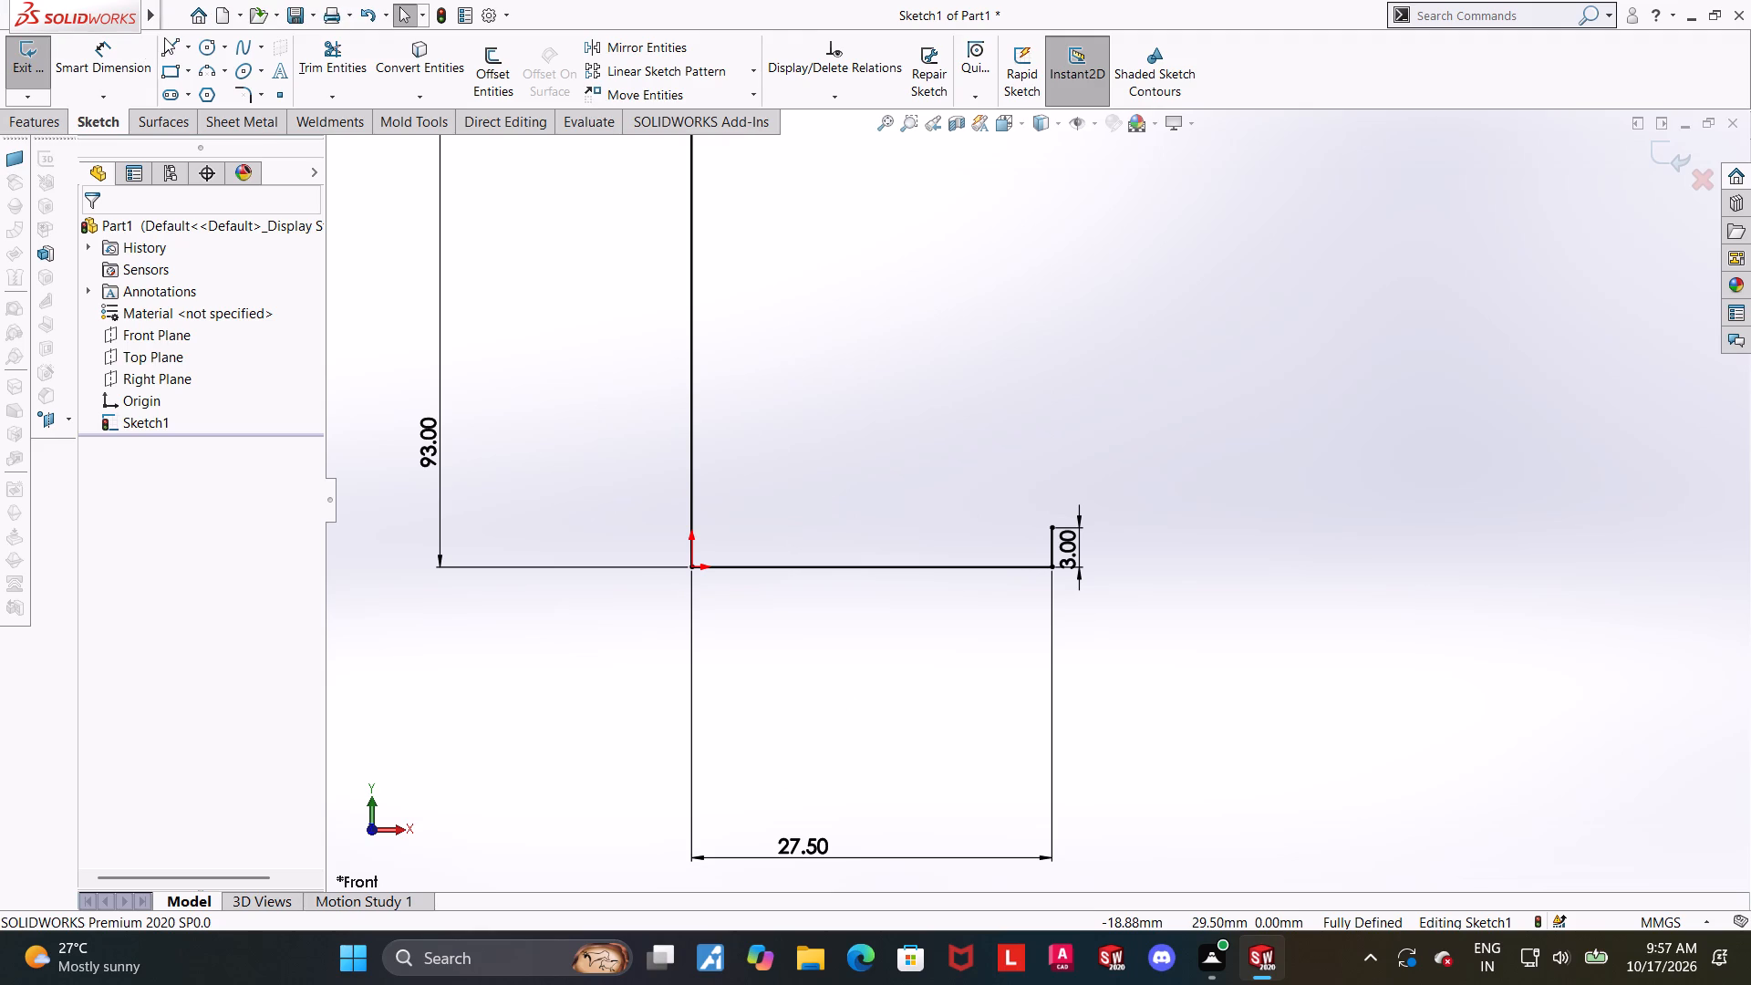
pyautogui.click(166, 37)
pyautogui.click(1048, 526)
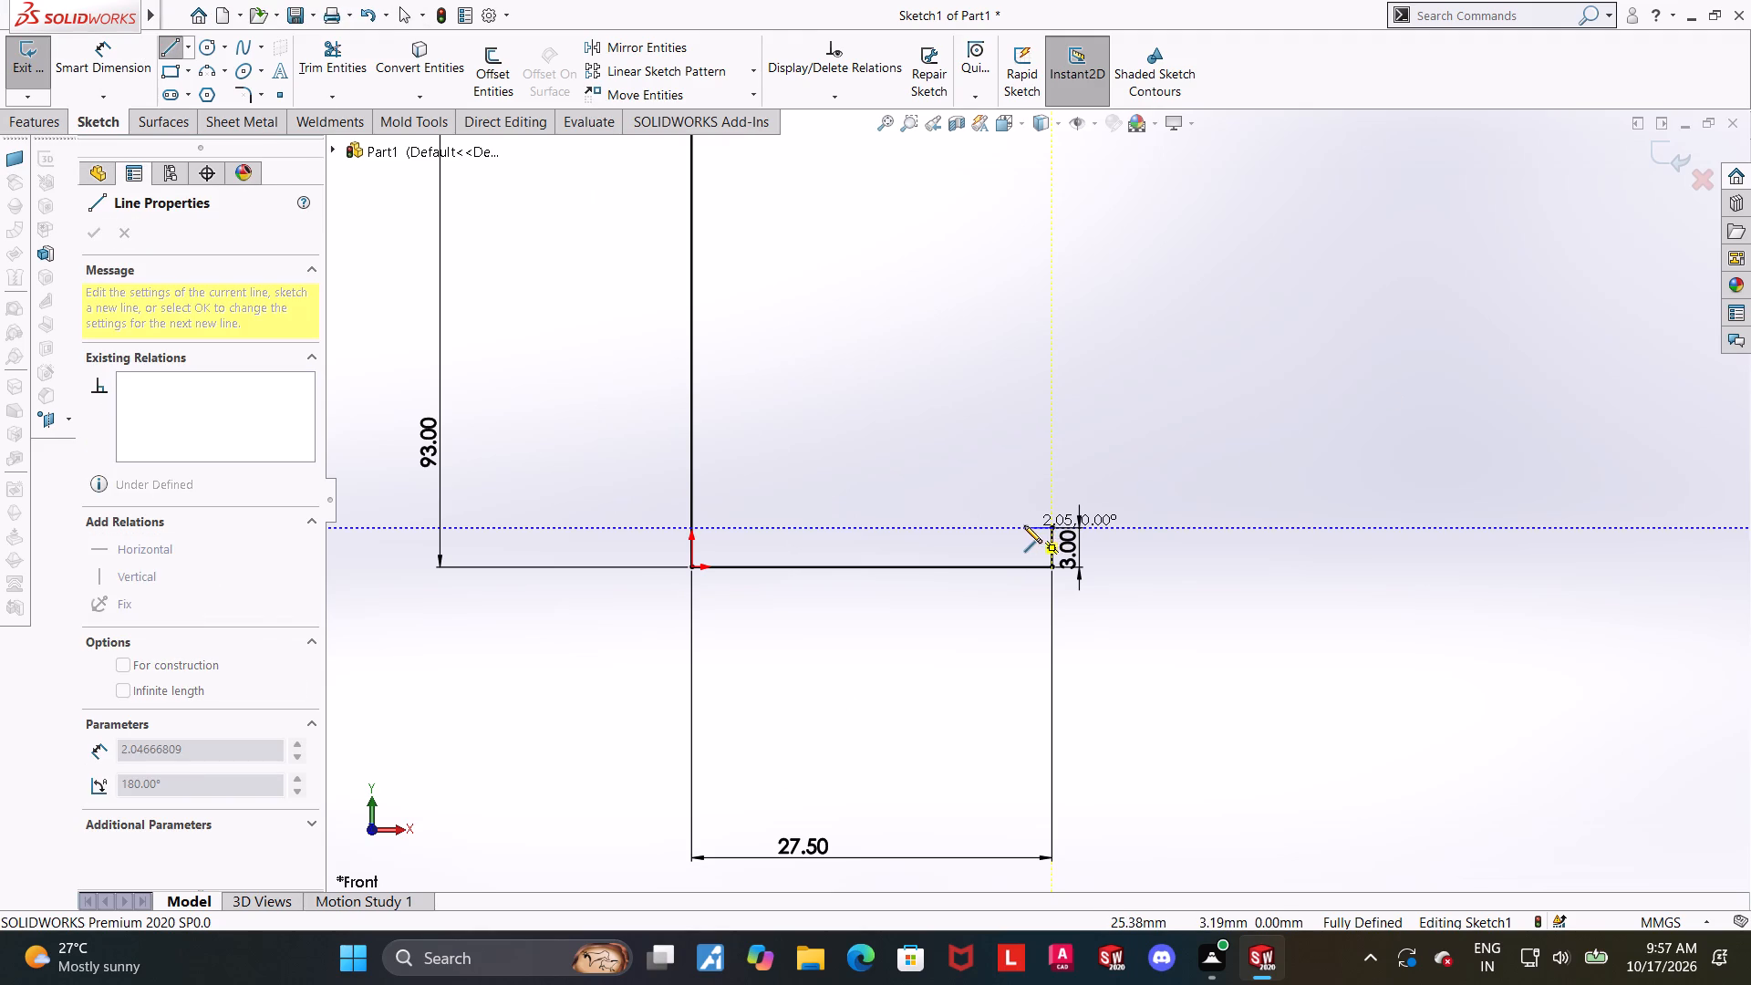
pyautogui.click(1021, 525)
pyautogui.press('Escape')
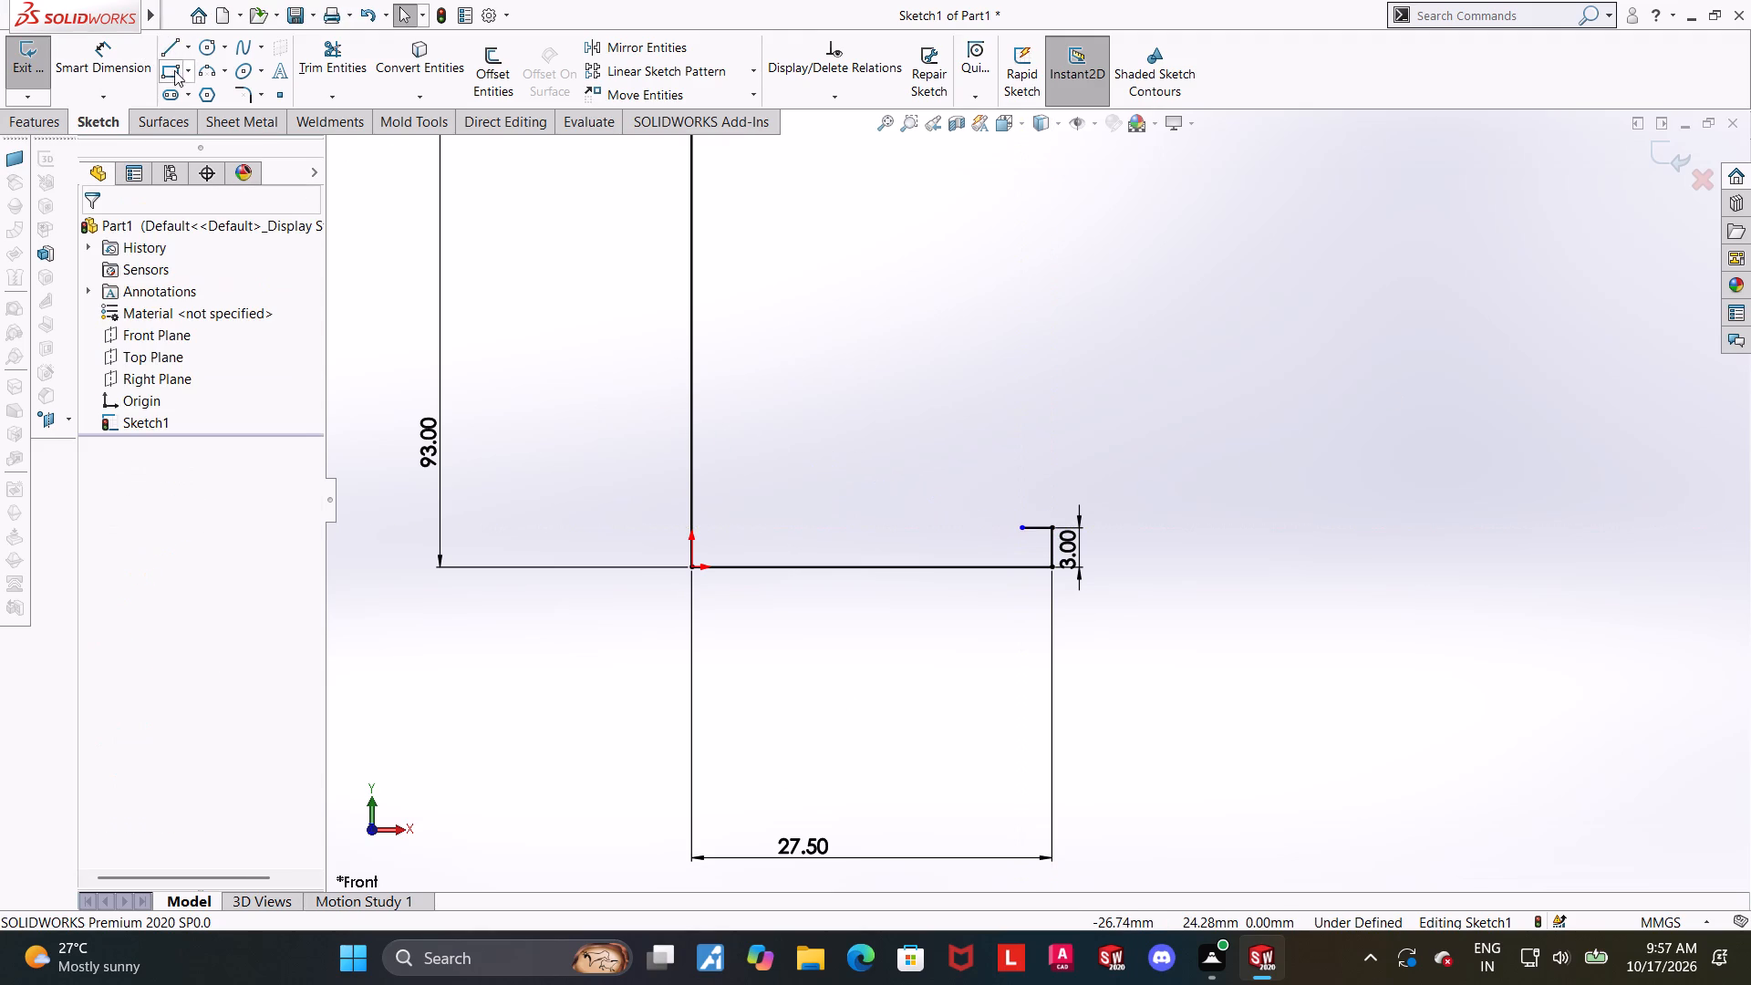
# Dimension the distance from the short ledge's inner endpoint to the vertical leg as 52 mm.
pyautogui.click(126, 55)
pyautogui.click(1018, 530)
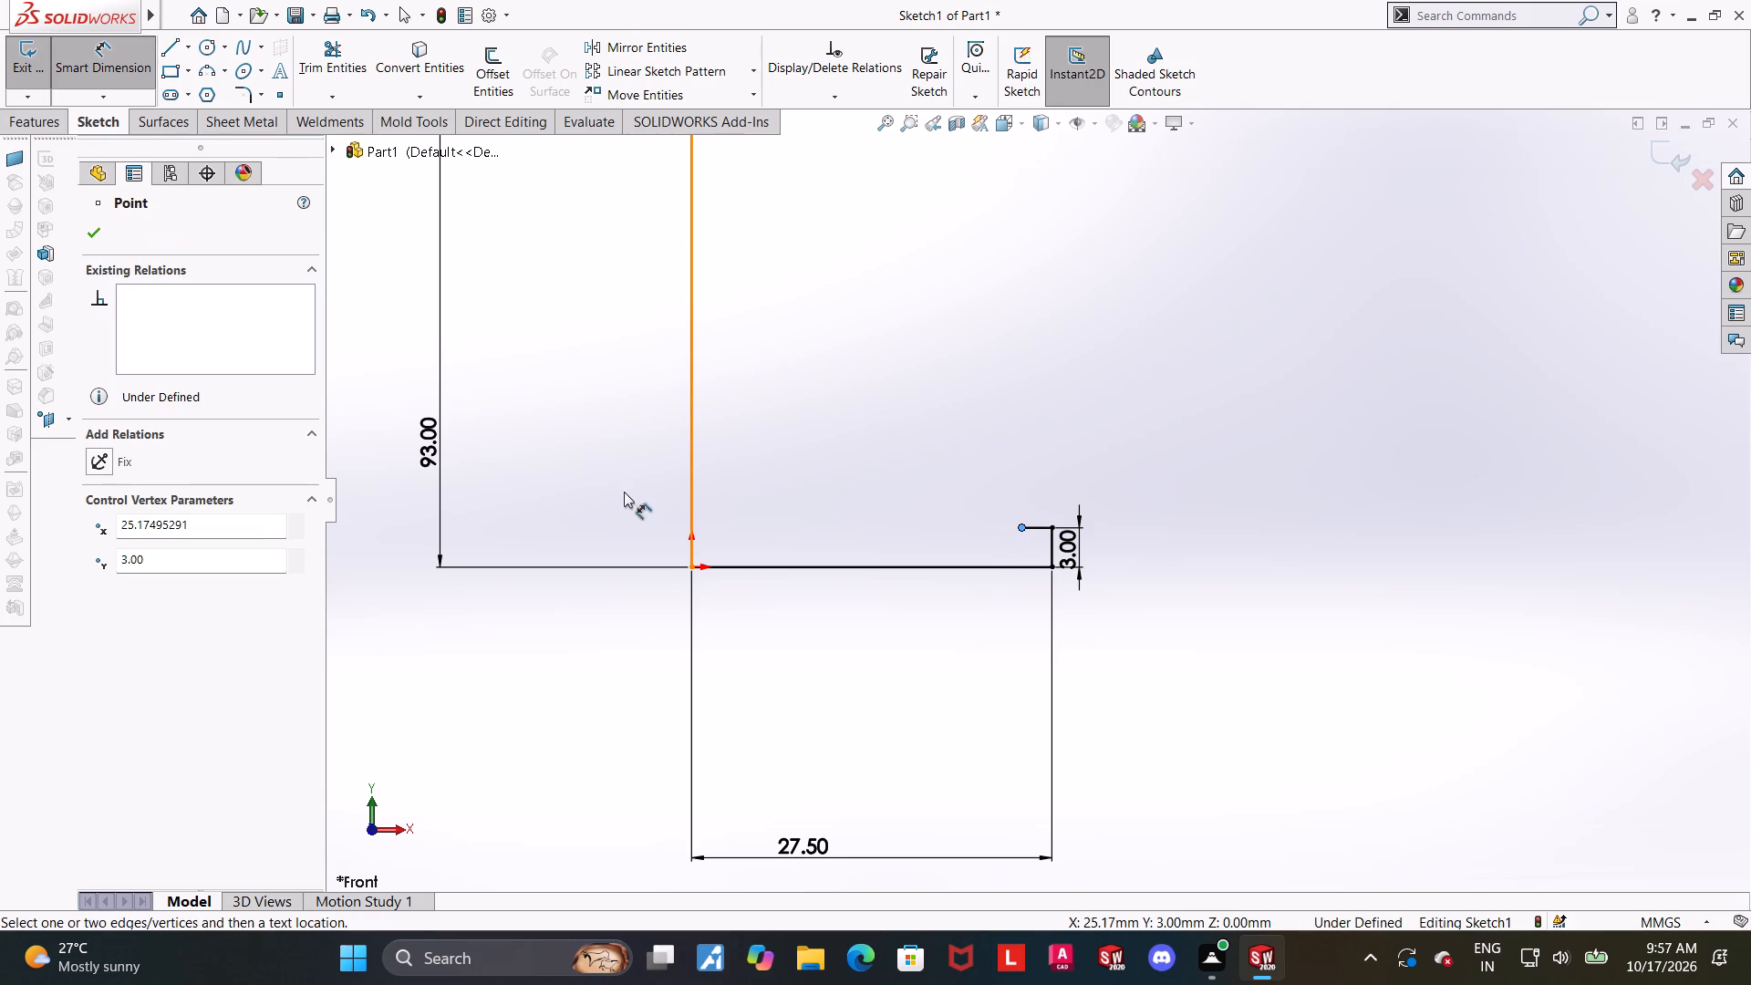
pyautogui.click(683, 496)
pyautogui.click(689, 503)
pyautogui.click(795, 670)
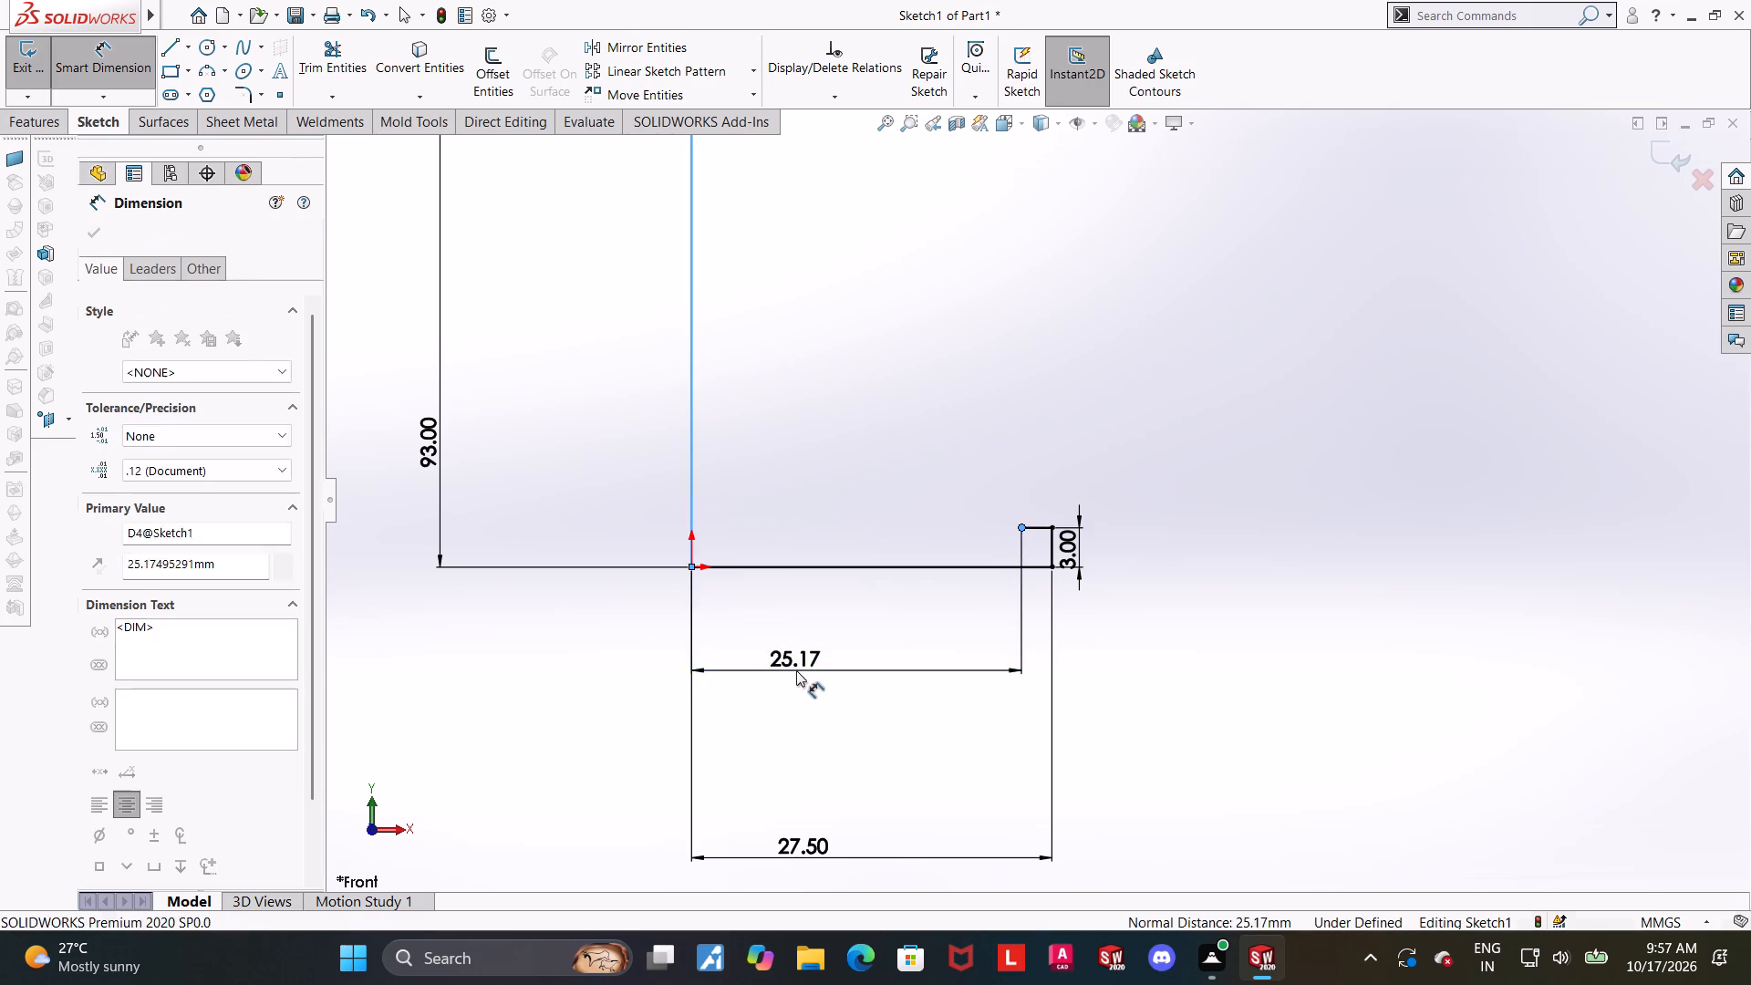
pyautogui.write('52')
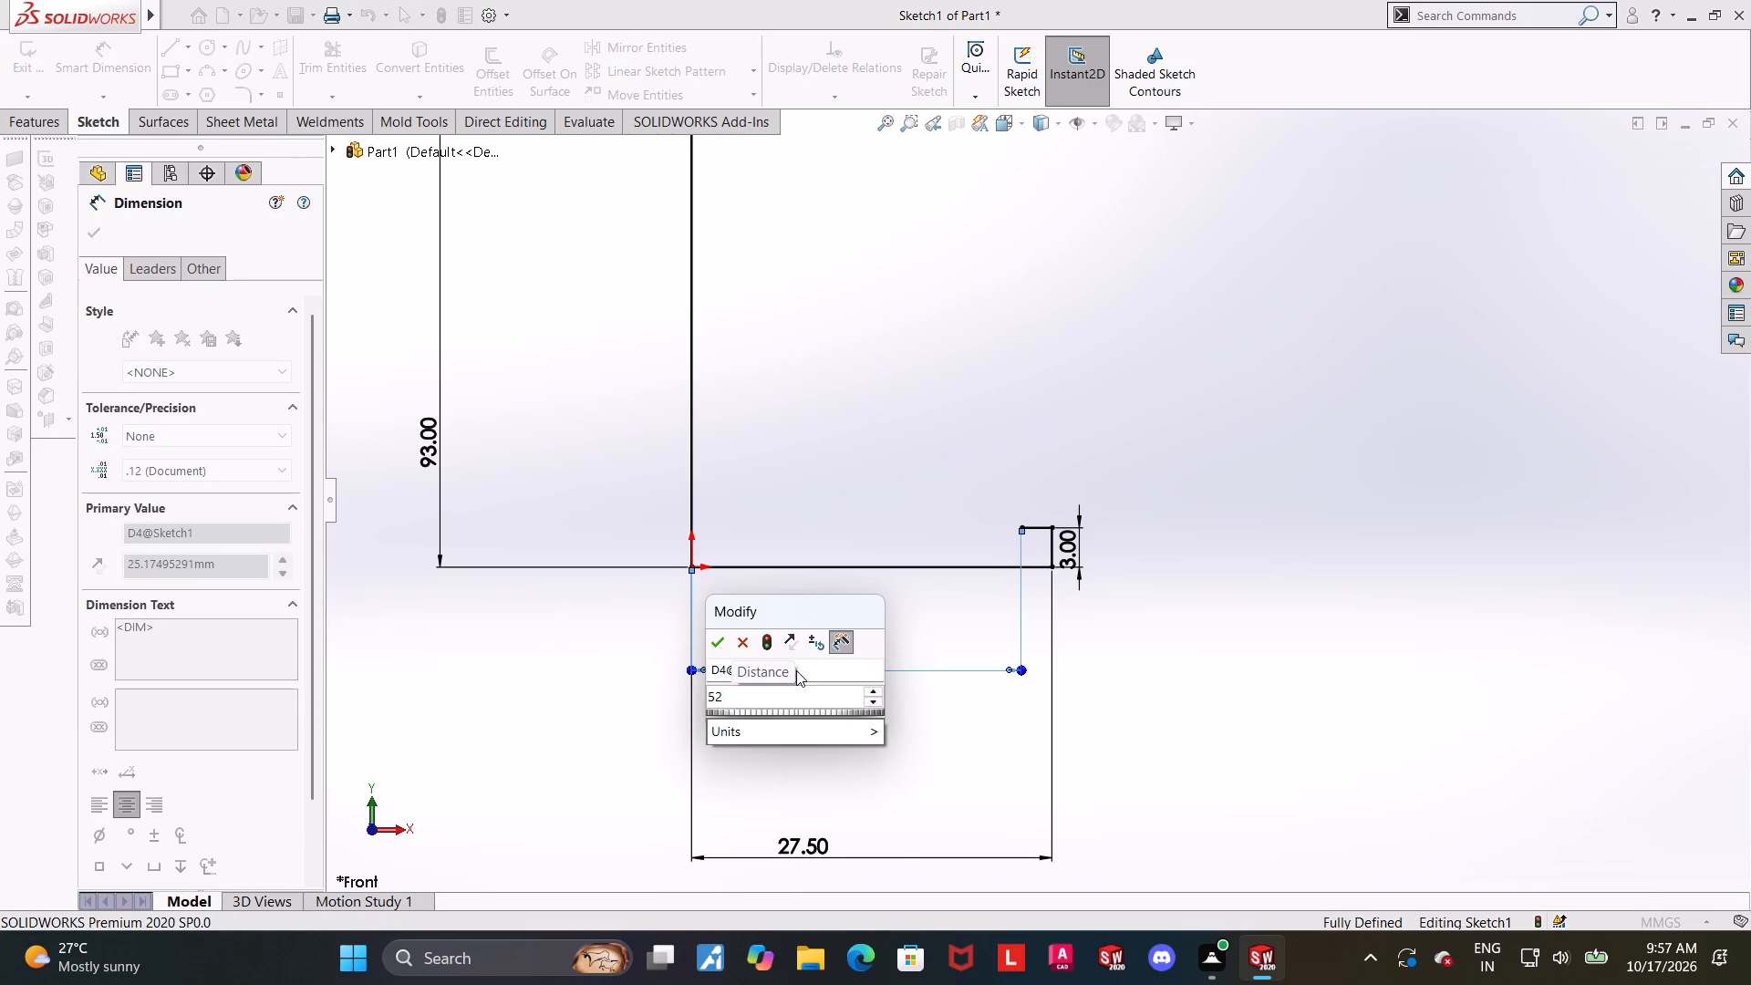
pyautogui.press('Return')
pyautogui.press('Escape')
# Change the ledge endpoint's distance from the vertical leg to 51/2, giving 25.5 mm.
pyautogui.doubleClick(873, 667)
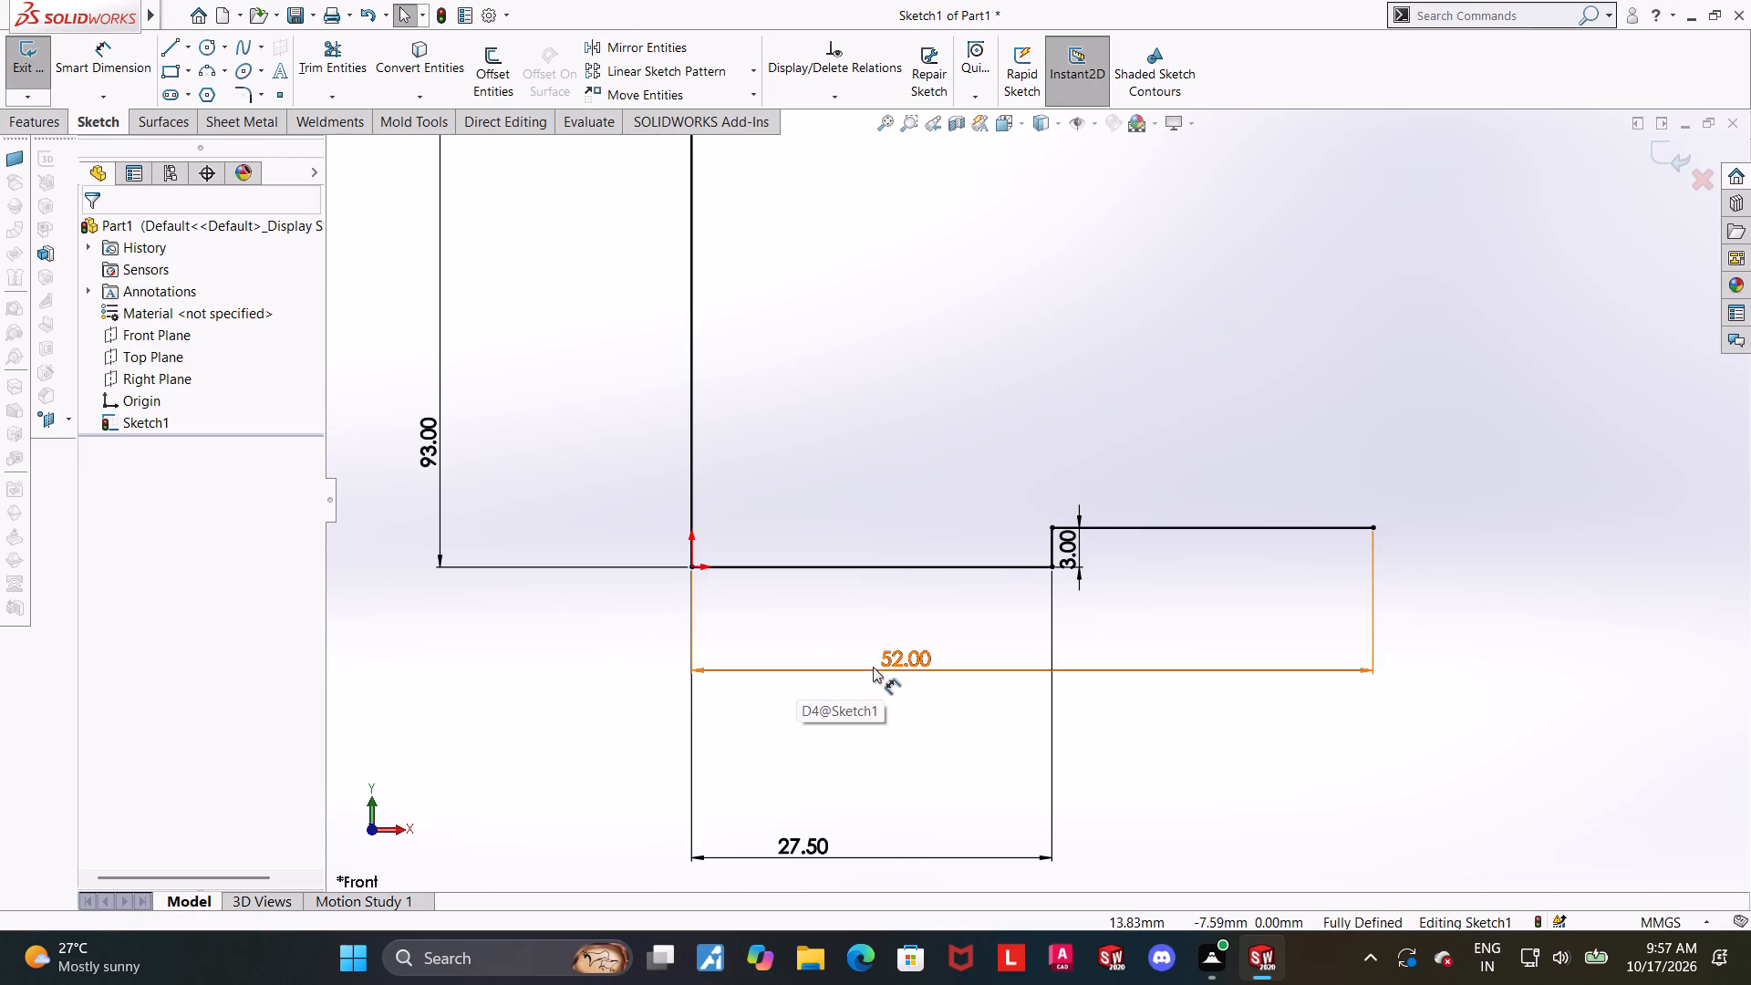
pyautogui.press('5')
pyautogui.write('1/2')
pyautogui.press('Return')
pyautogui.press('Escape')
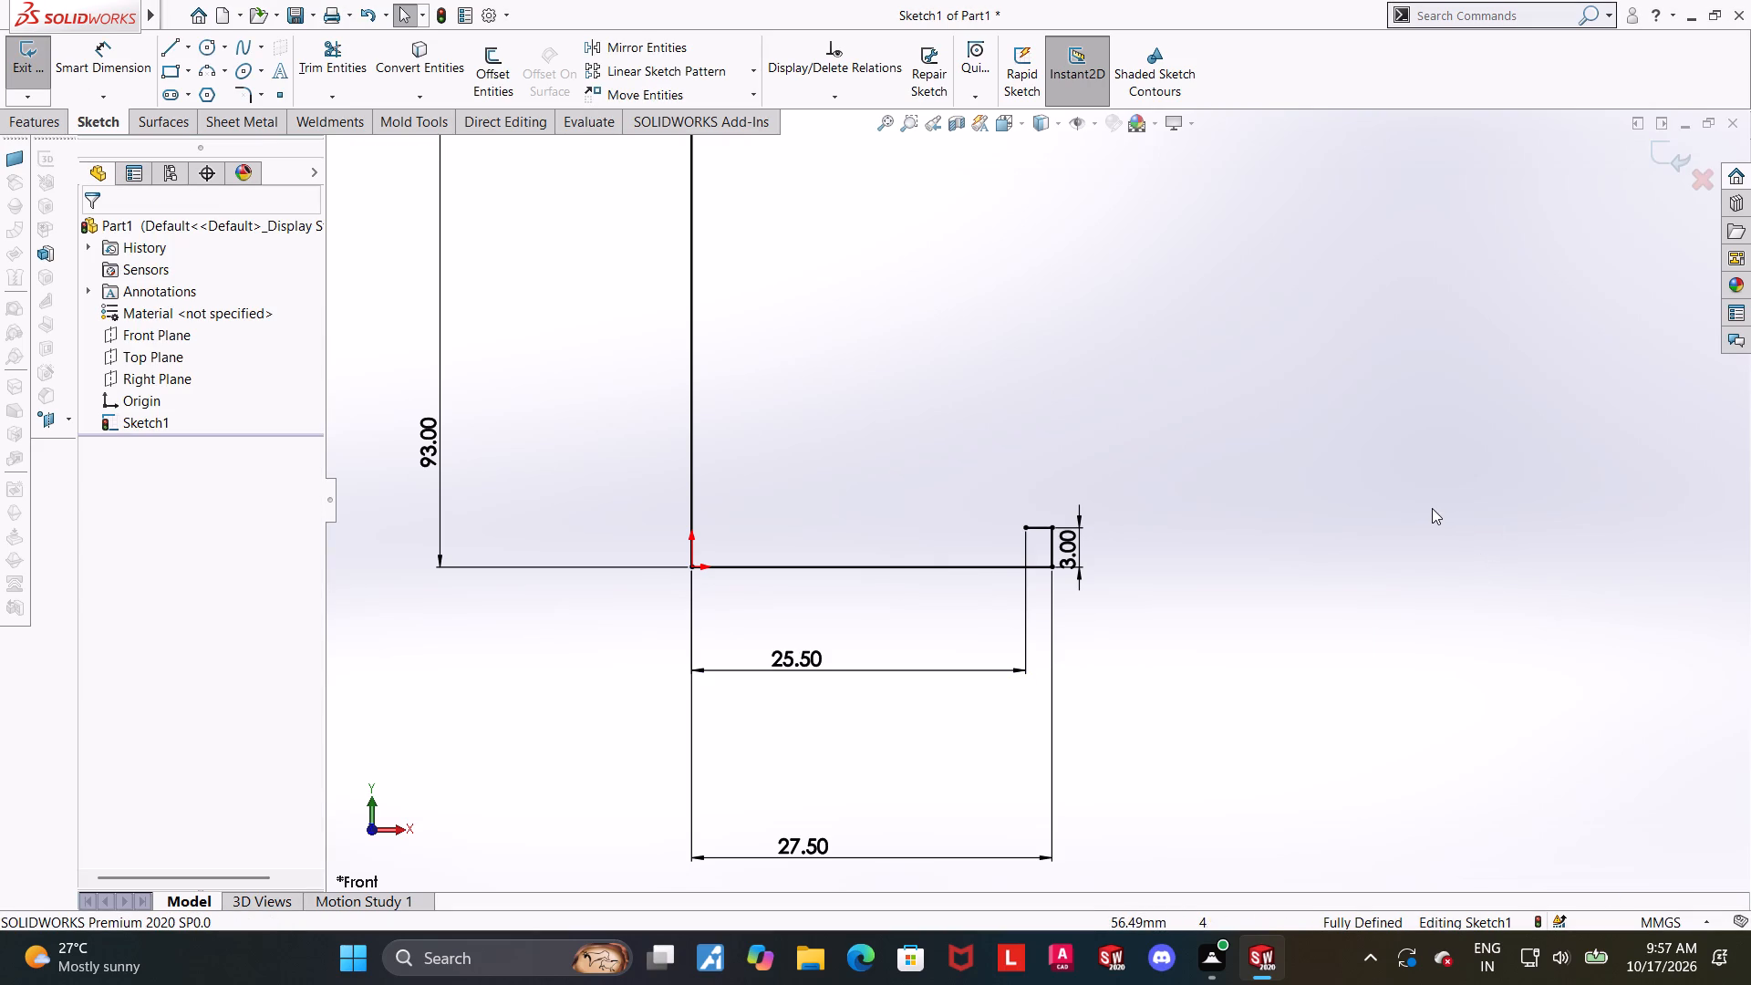
# Sketch a vertical line about 3.6 mm long upward from the ledge's inner endpoint.
pyautogui.scroll(1, 1432, 508)
pyautogui.scroll(-1, 1397, 469)
pyautogui.scroll(-1, 986, 466)
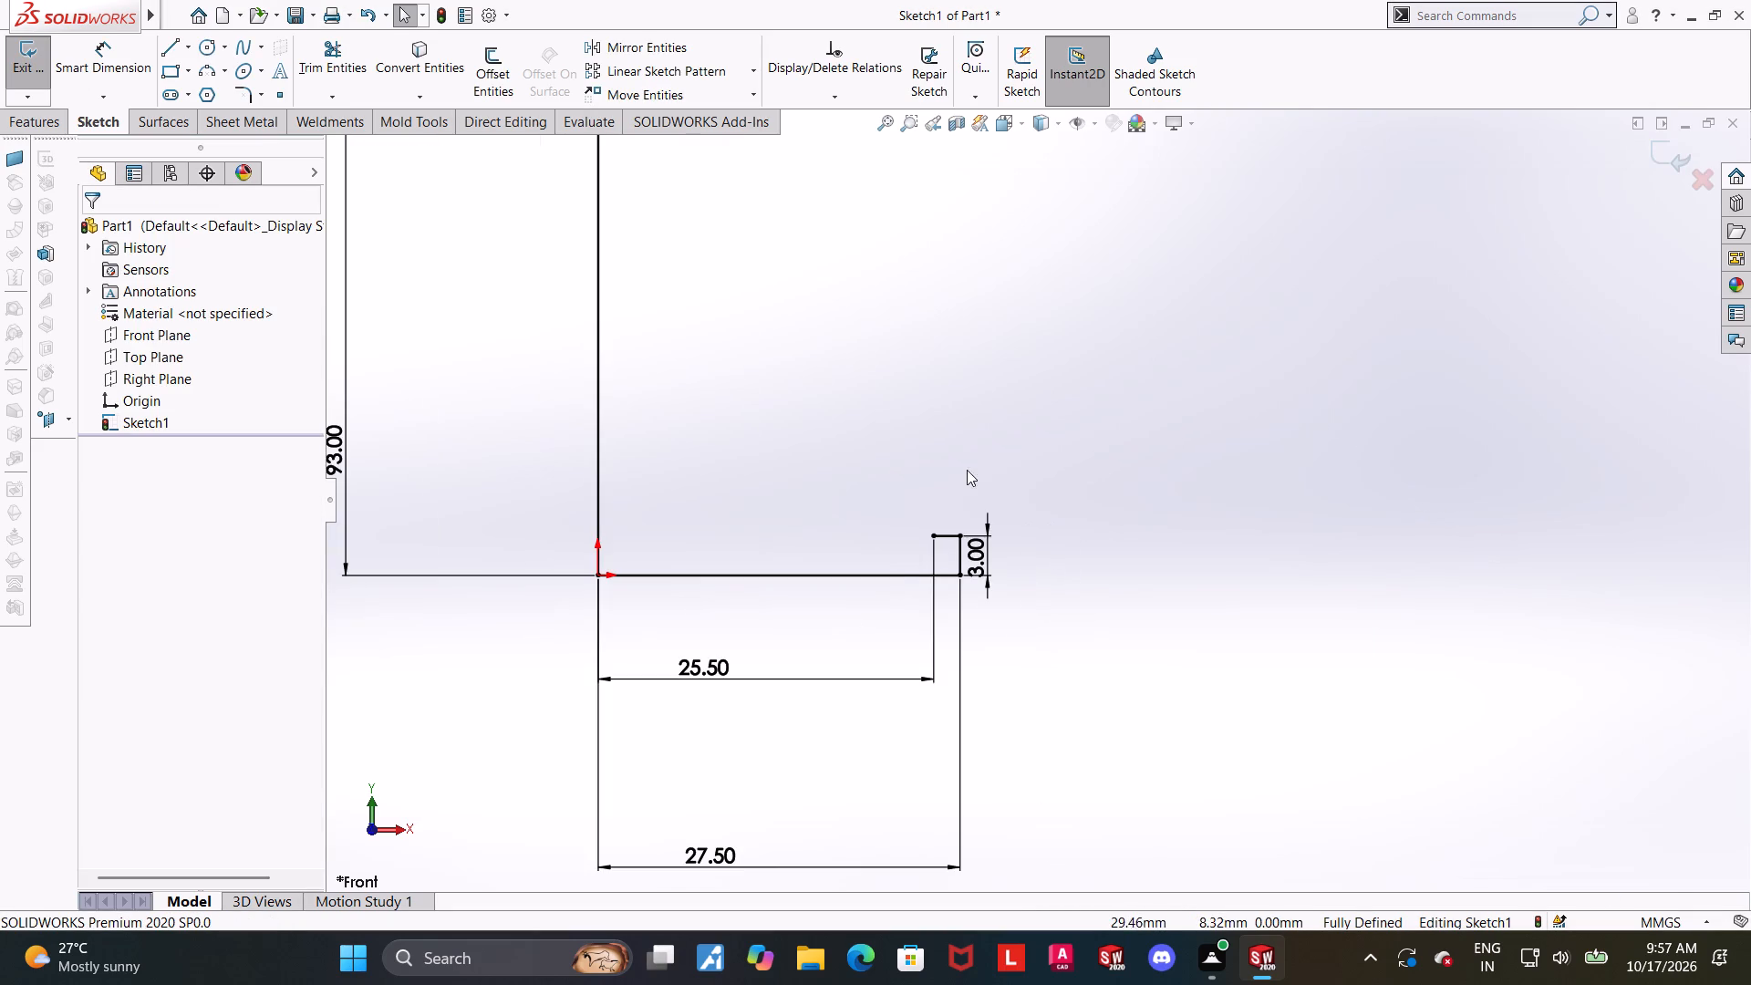
pyautogui.scroll(-1, 967, 470)
pyautogui.click(161, 53)
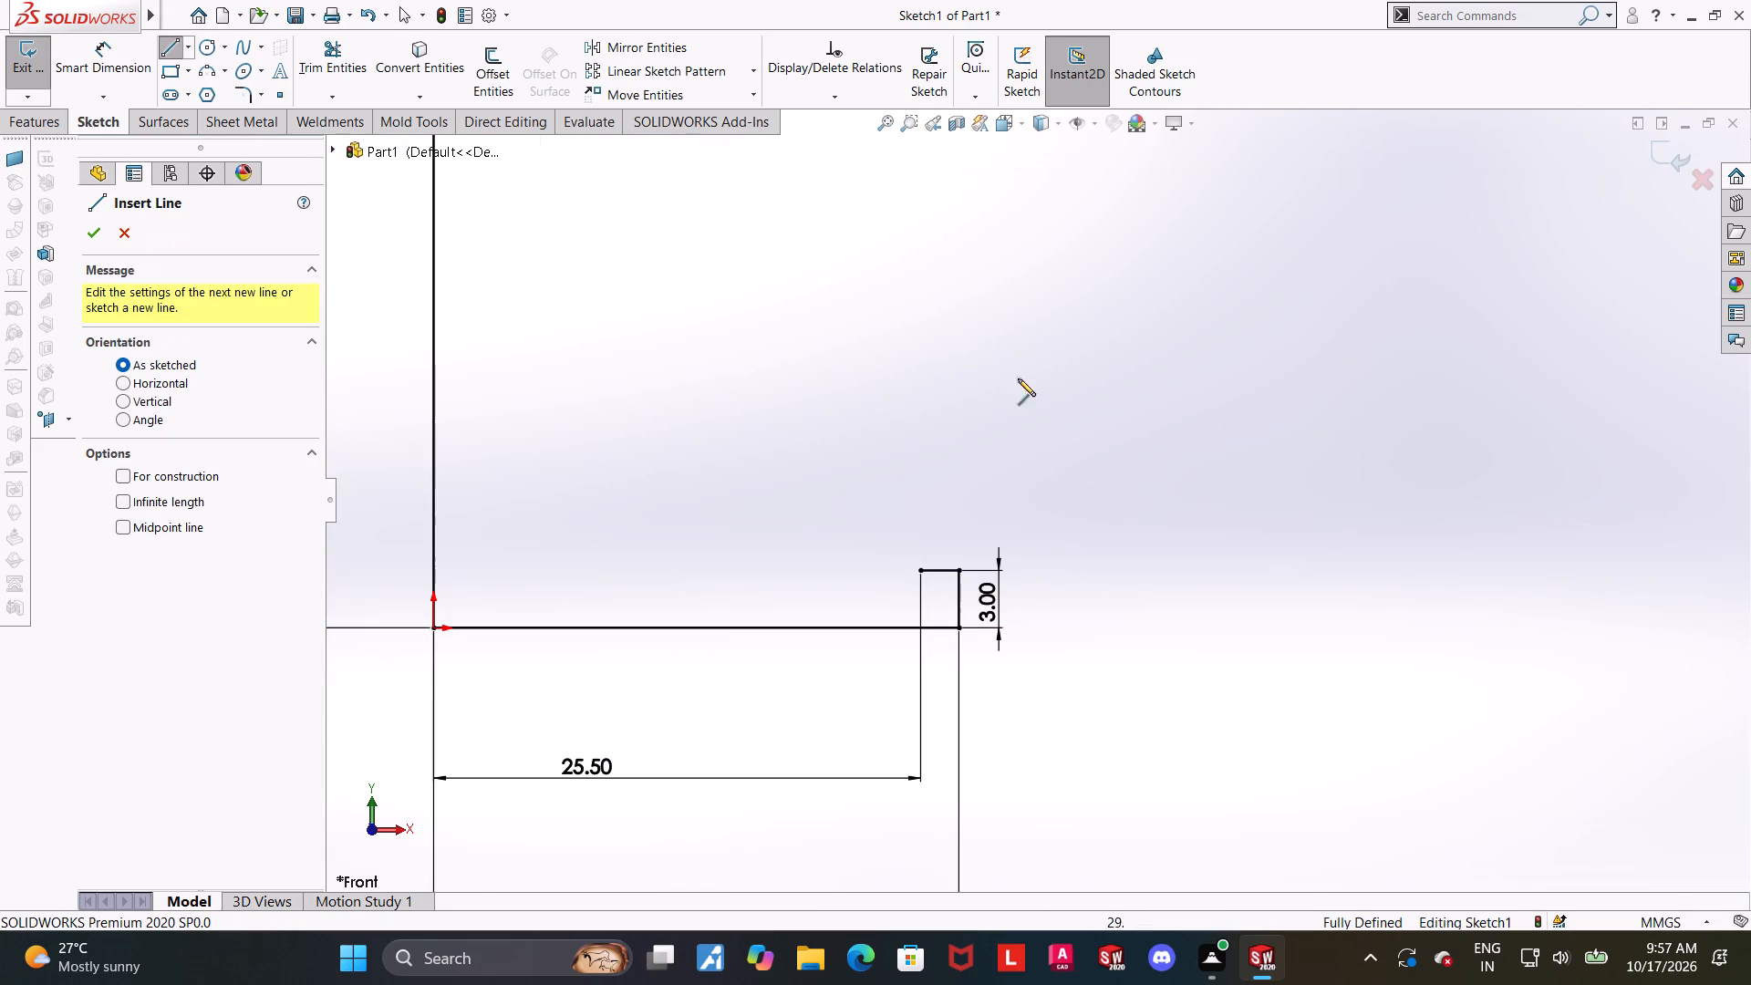
pyautogui.click(923, 574)
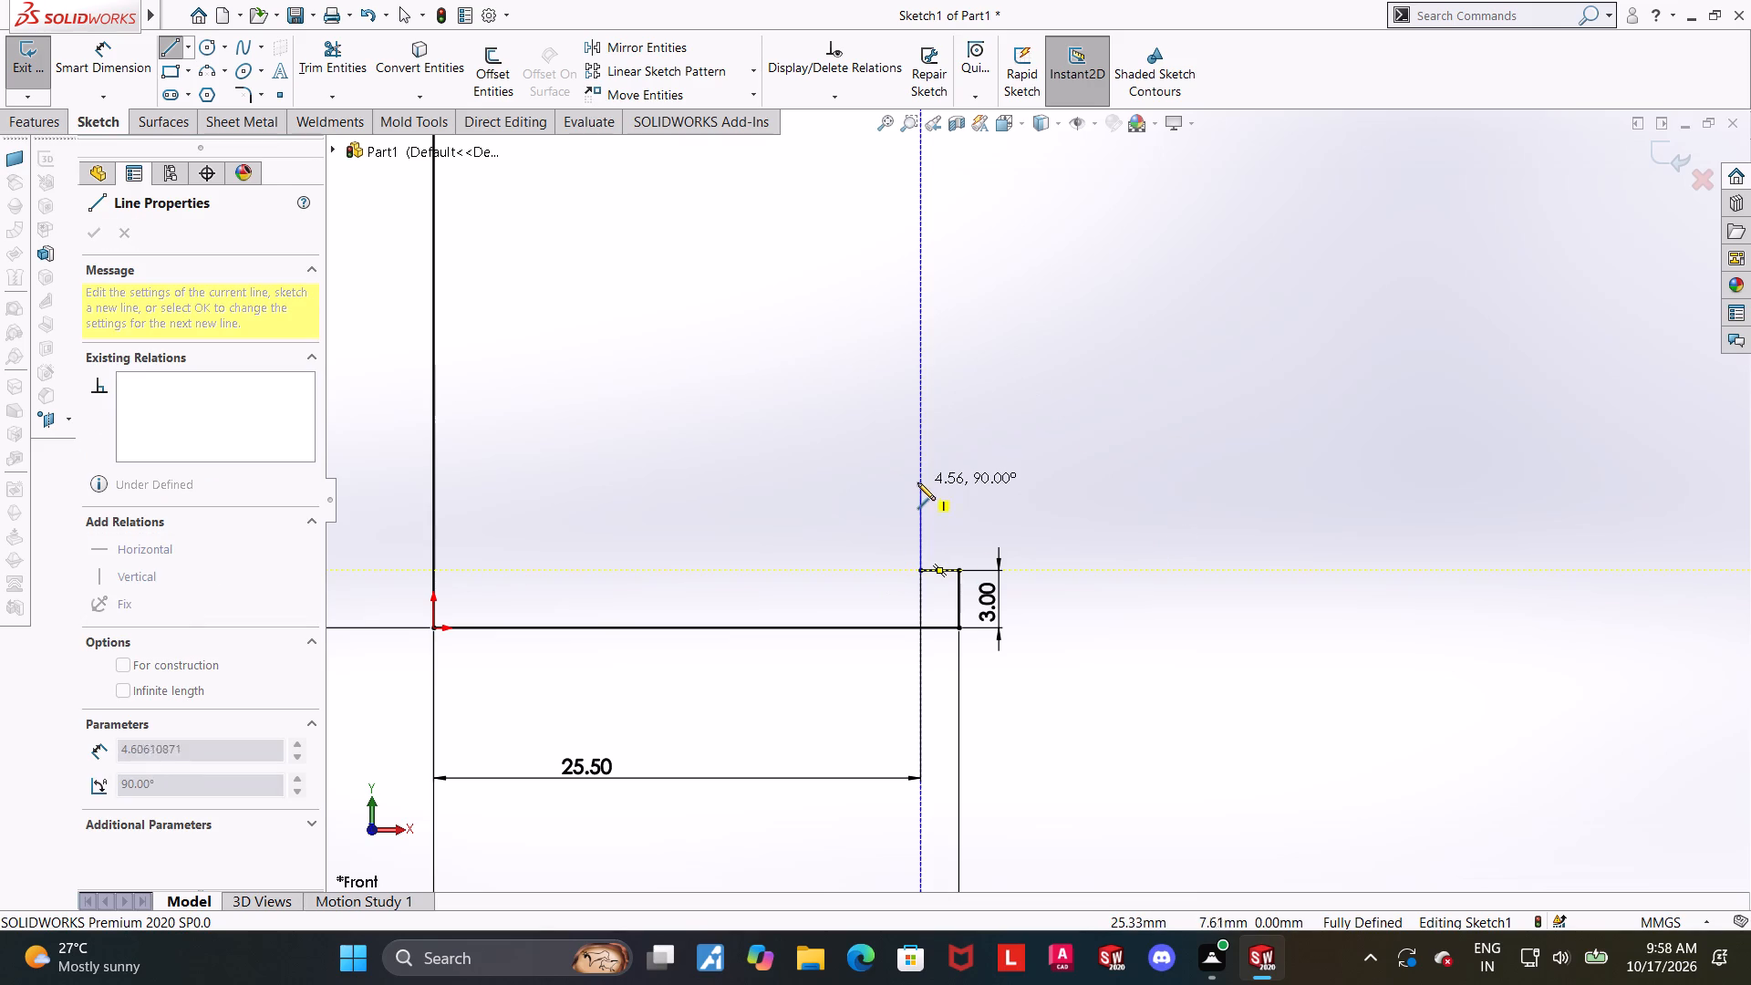
pyautogui.click(917, 503)
pyautogui.press('Escape')
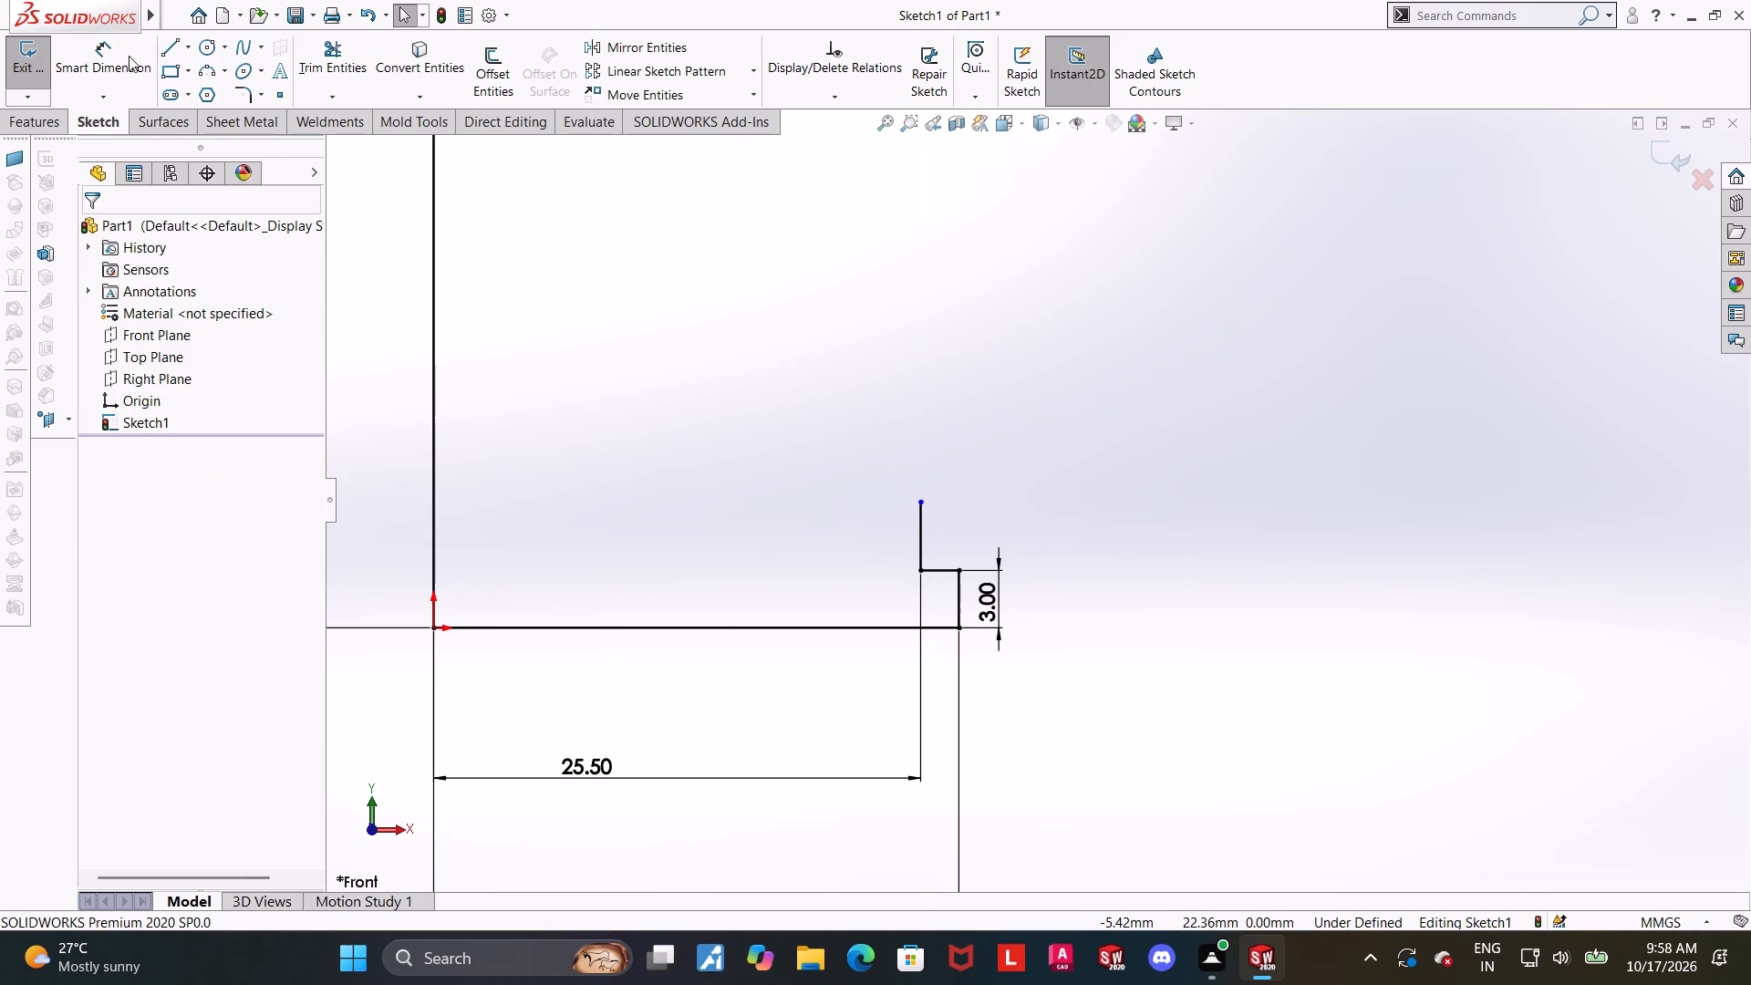
# Dimension the vertical line rising from the ledge's inner endpoint to 5 mm.
pyautogui.click(115, 47)
pyautogui.click(922, 532)
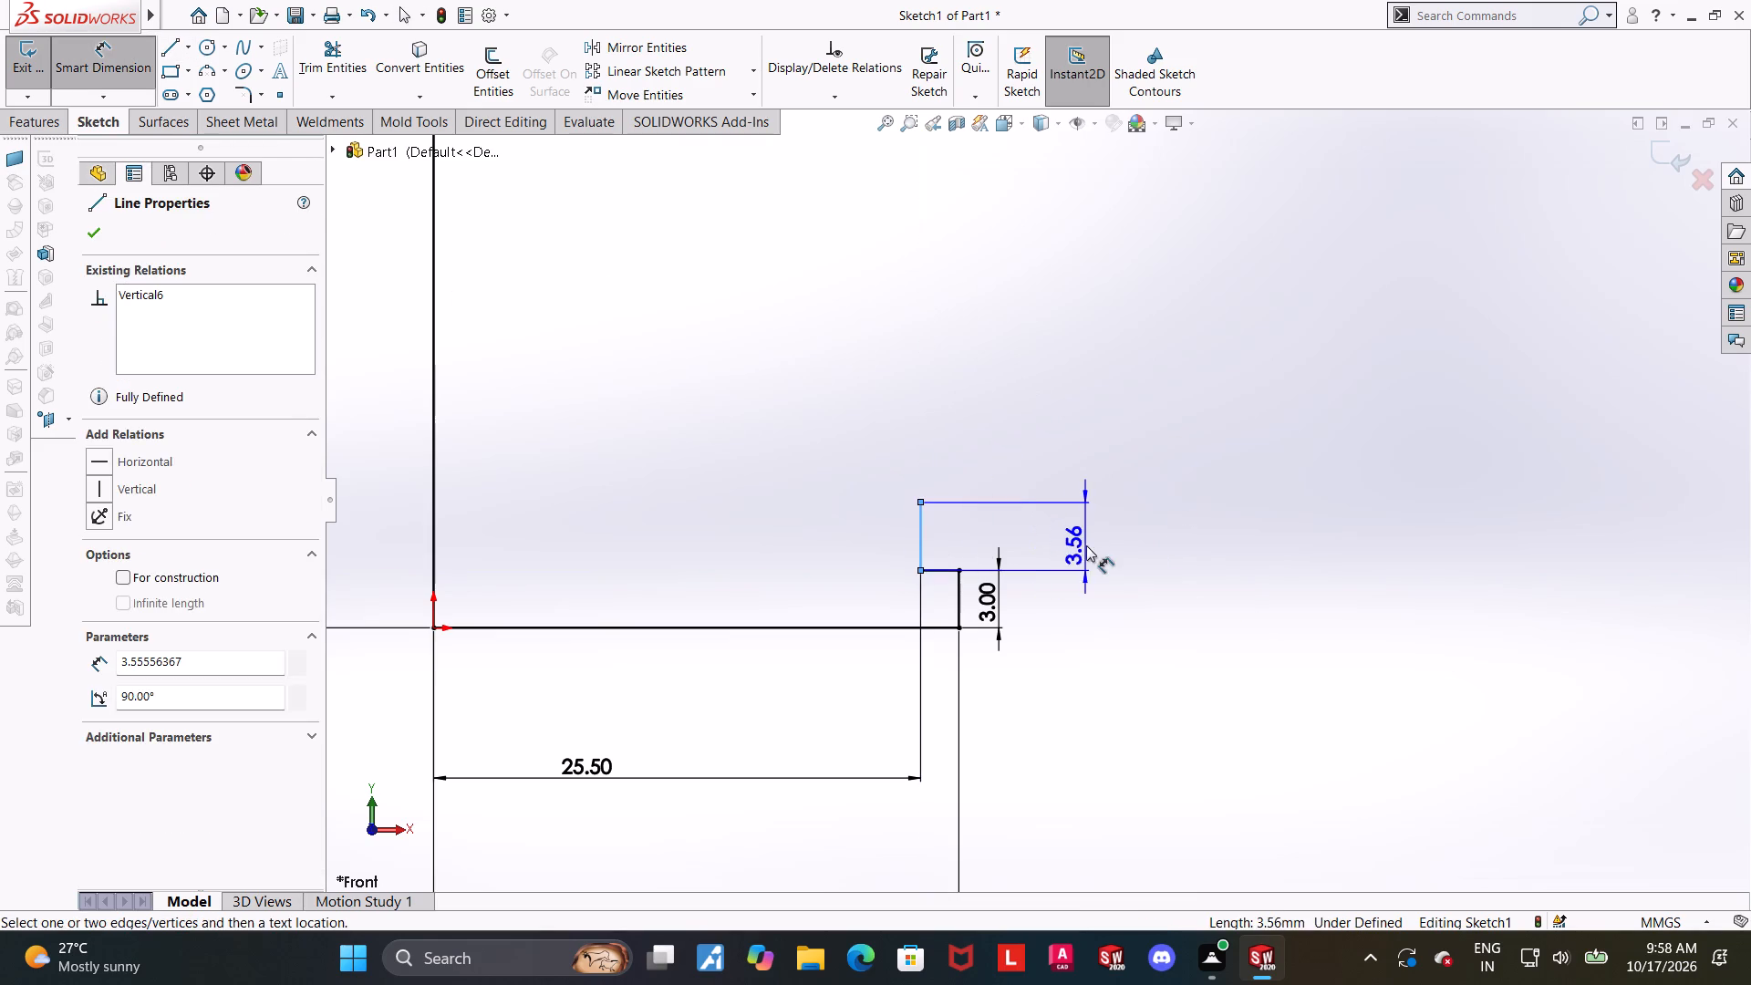
pyautogui.click(1086, 545)
pyautogui.press('5')
pyautogui.press('Return')
pyautogui.press('Escape')
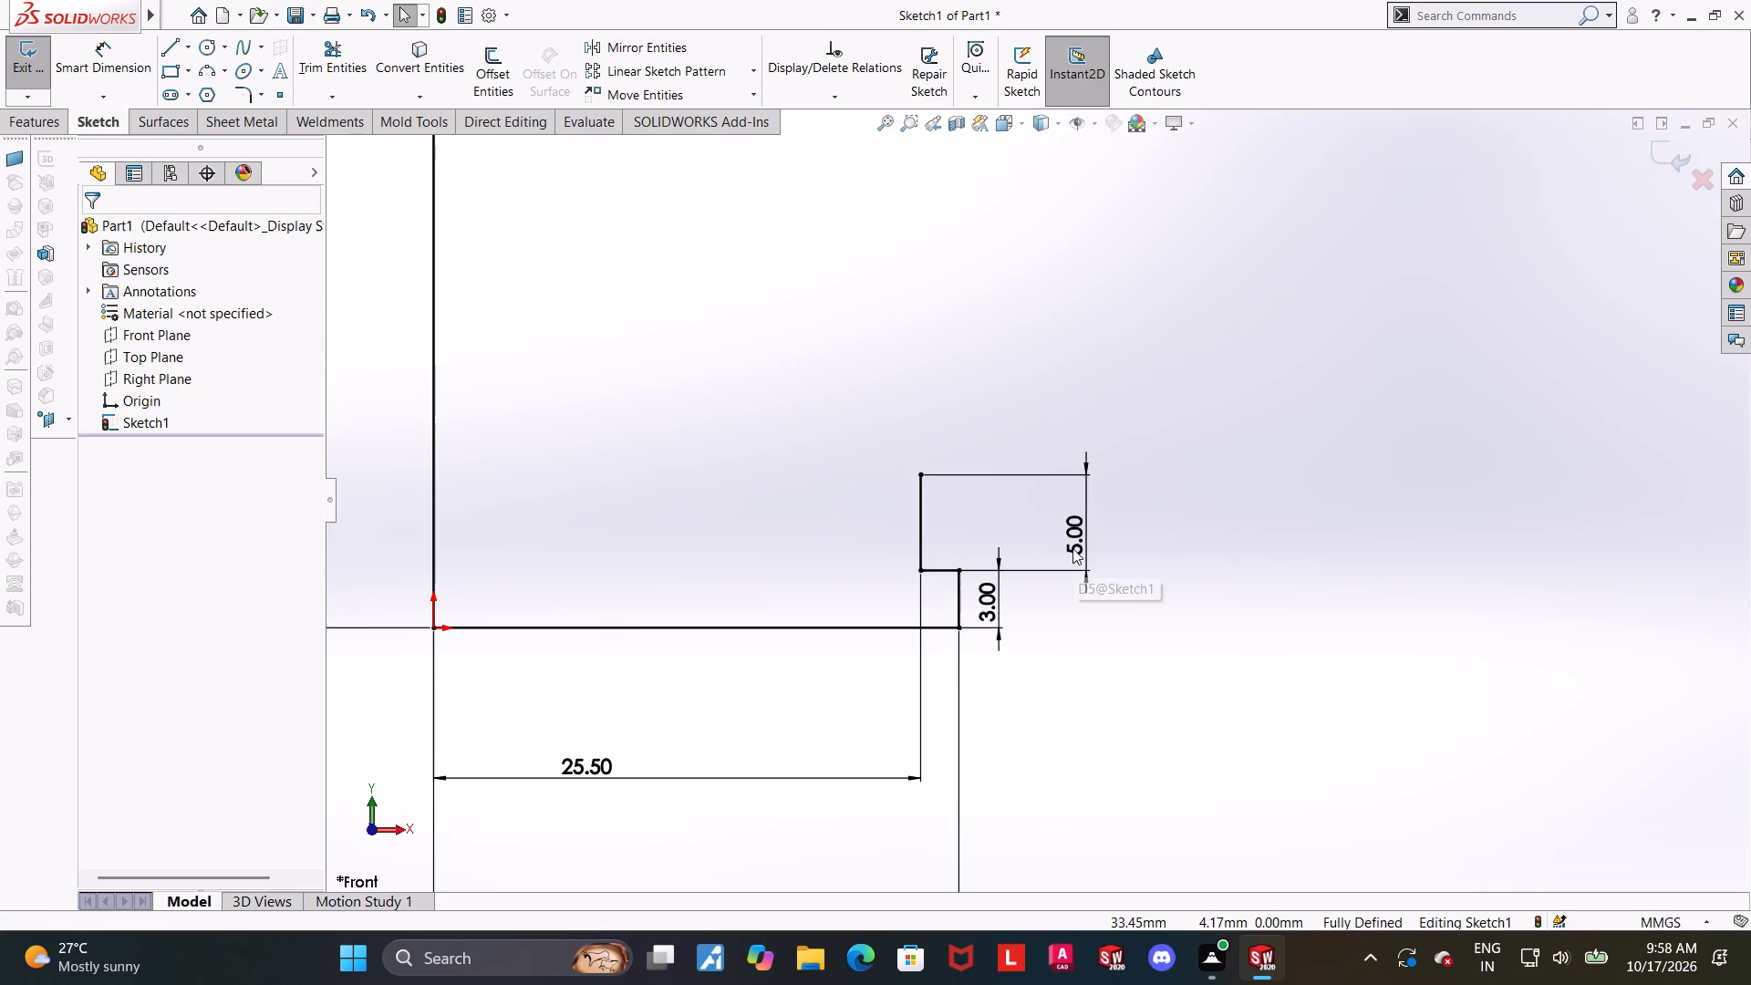
# Sketch another vertical line about 2 mm long, continuing upward from the top of the 5 mm line.
pyautogui.scroll(1, 987, 556)
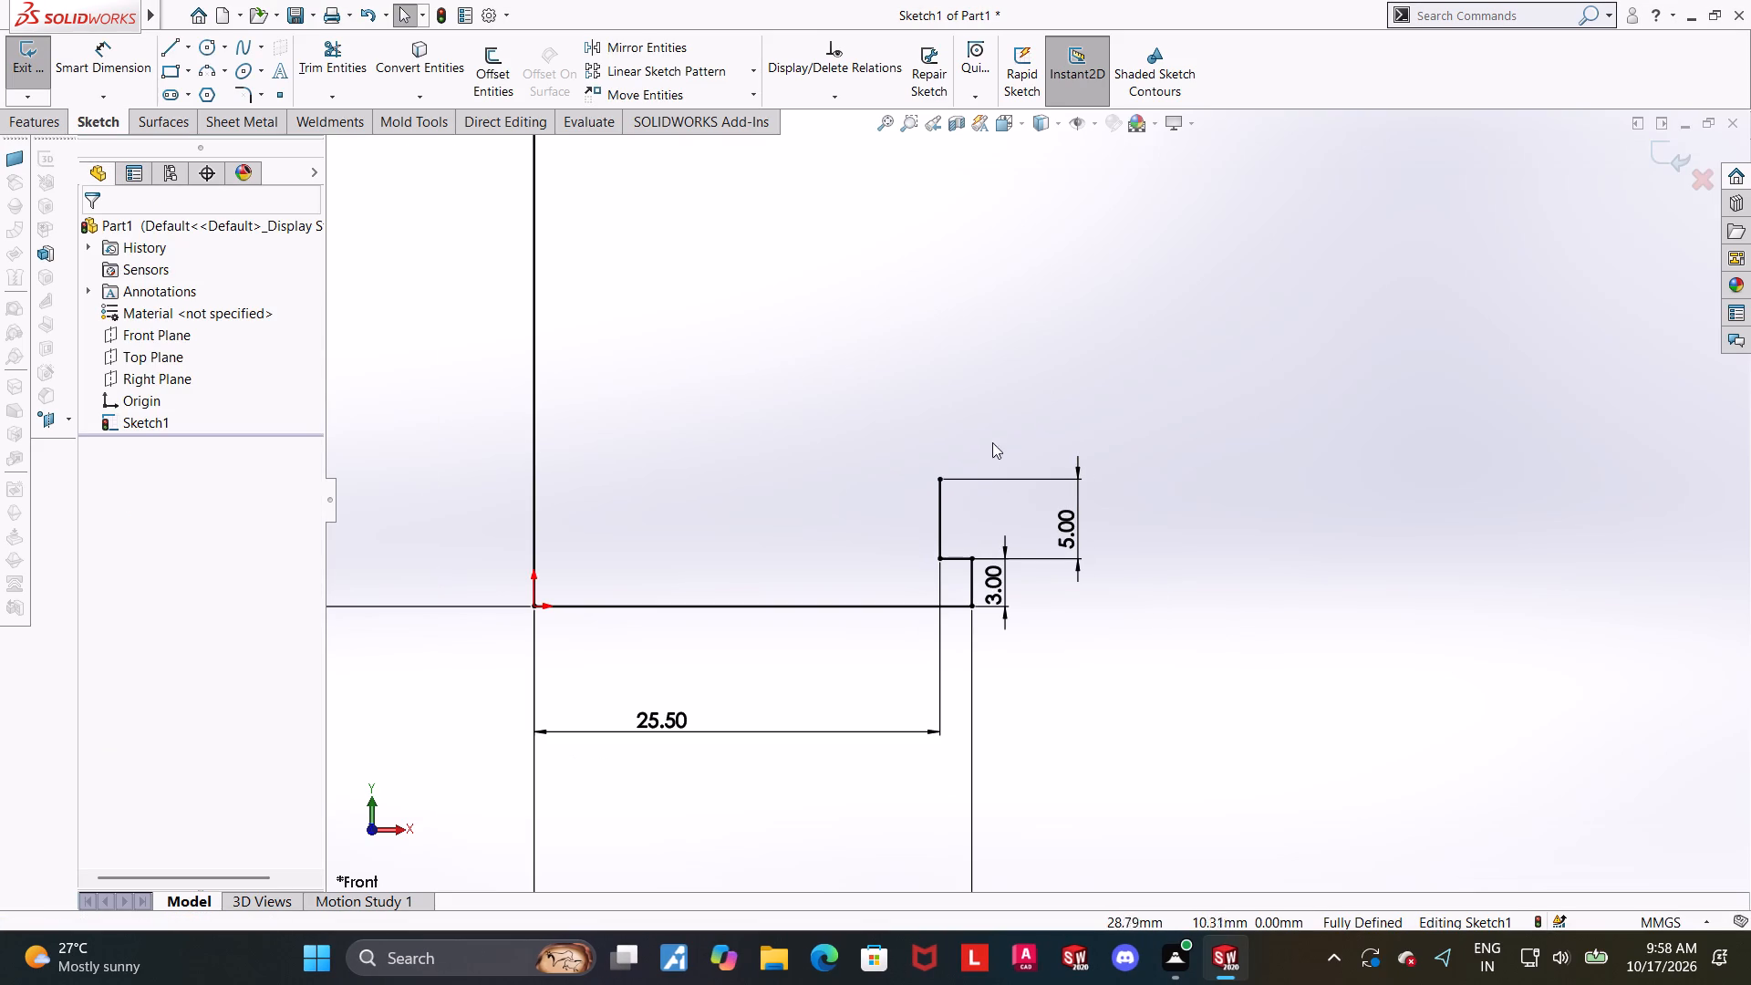
pyautogui.scroll(-1, 999, 400)
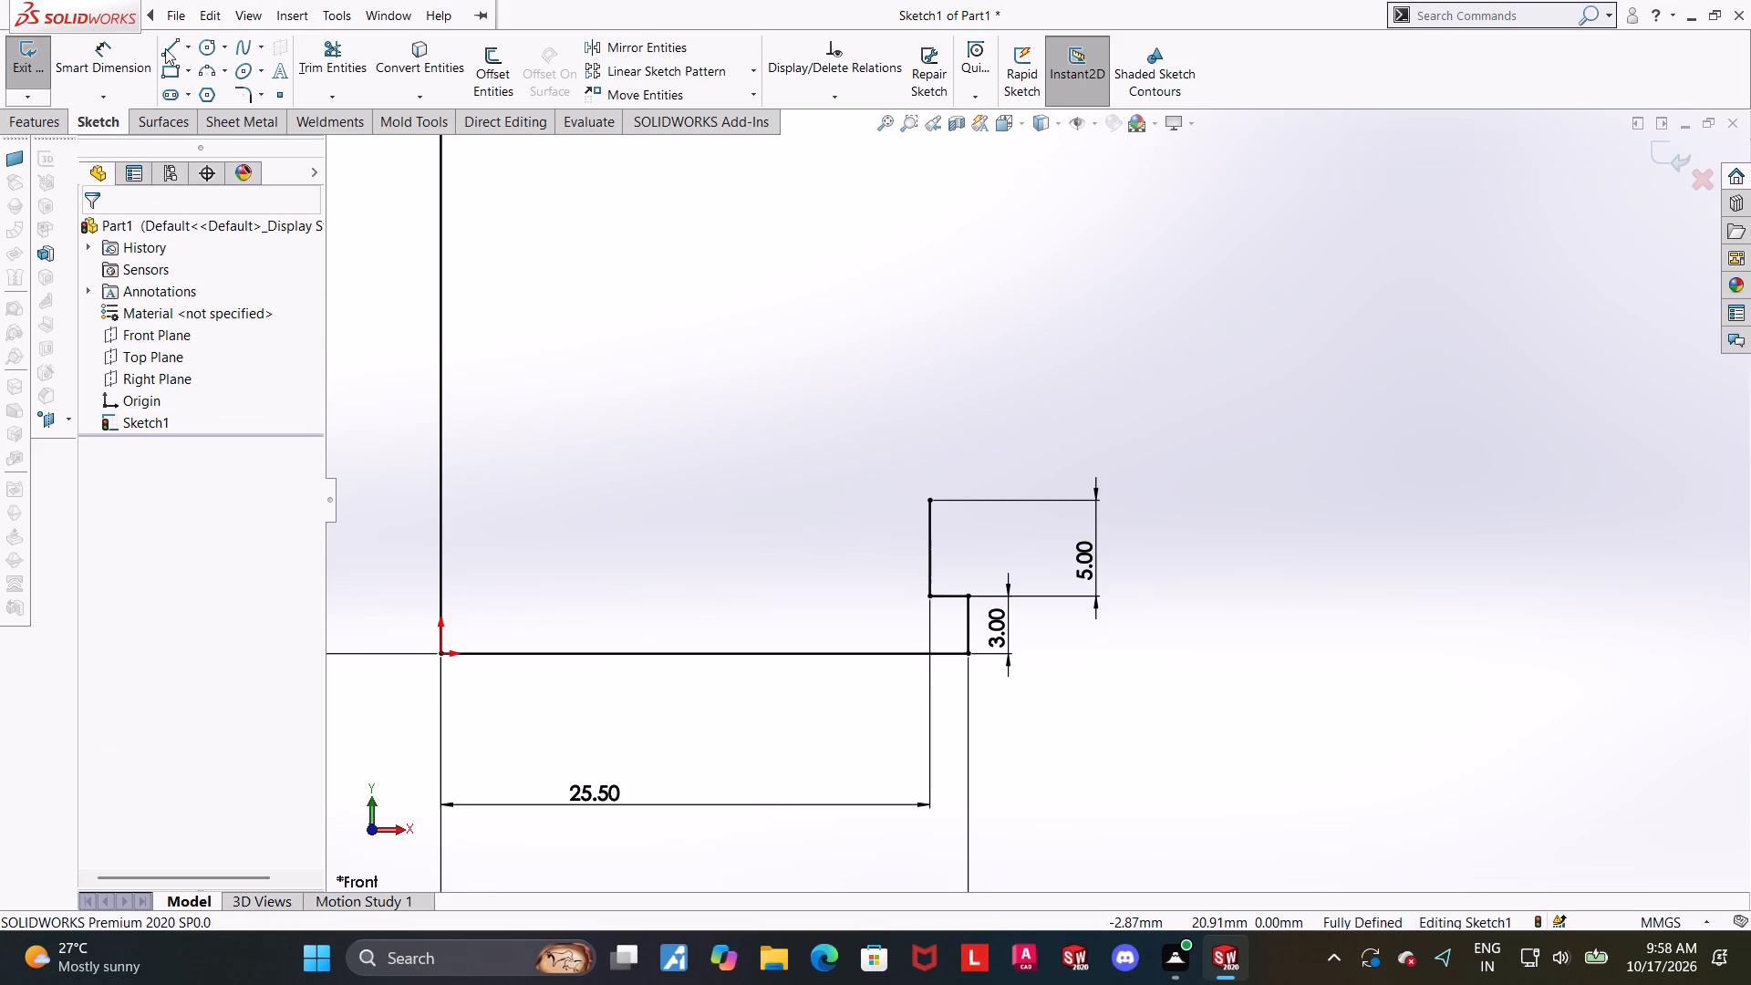
pyautogui.click(173, 45)
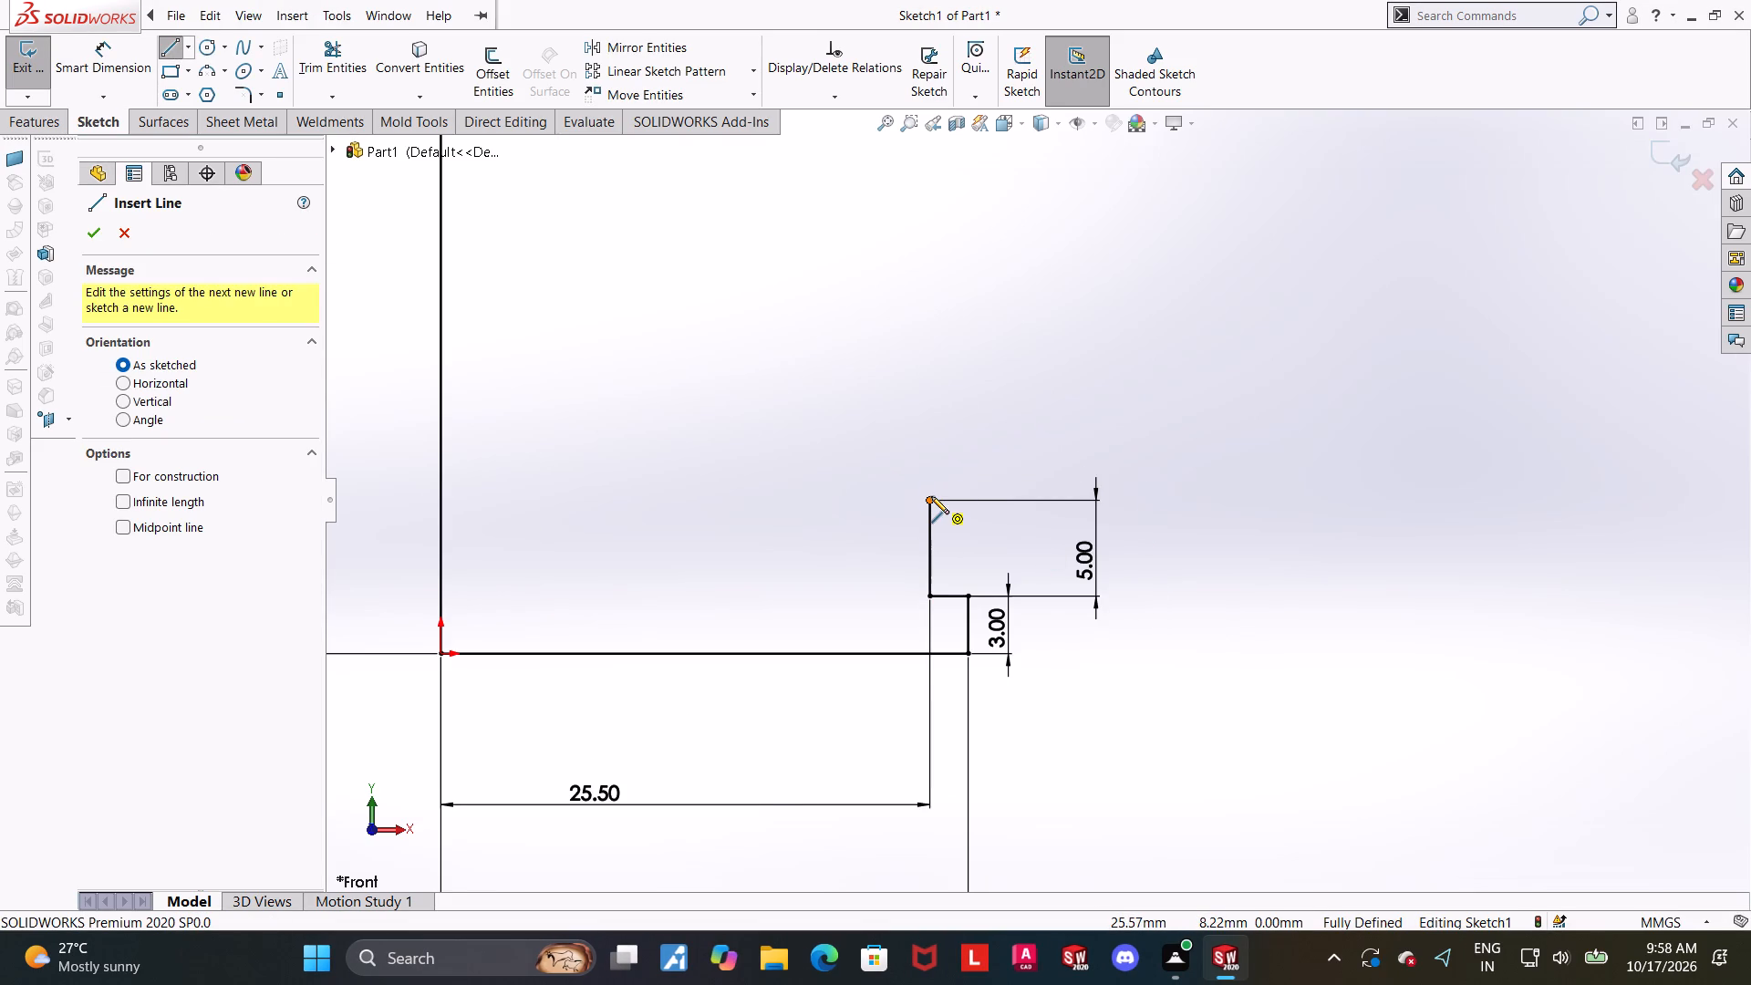
pyautogui.click(931, 496)
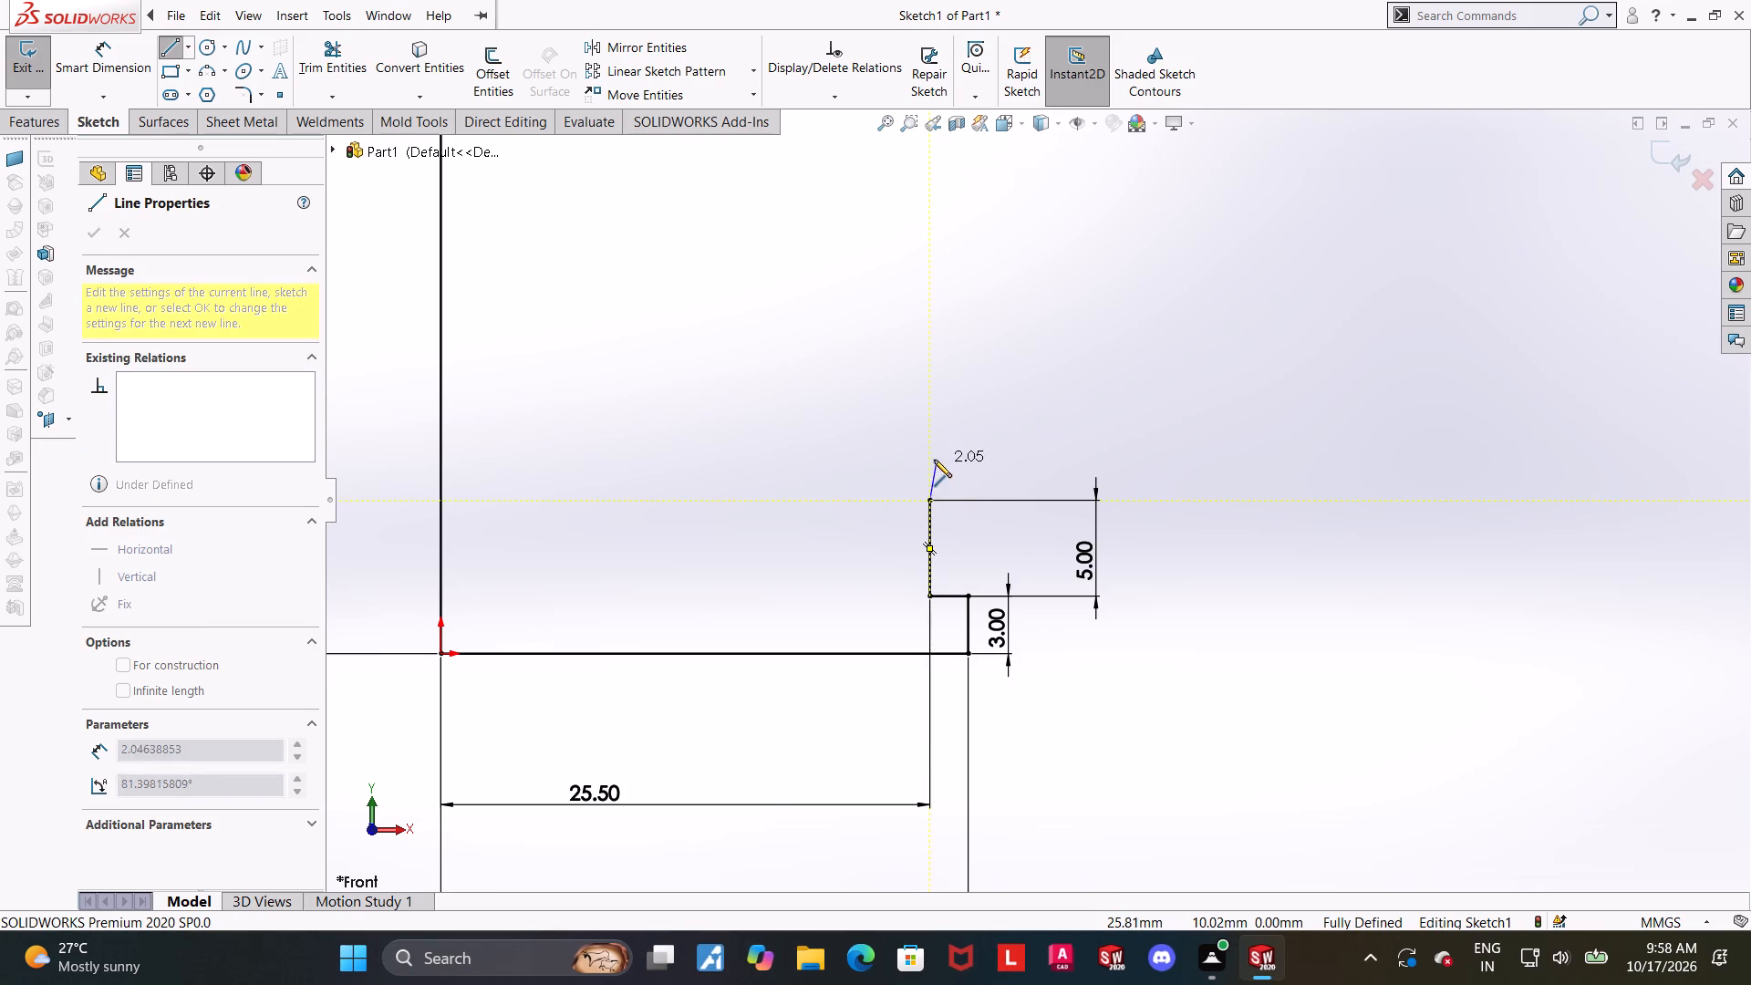
pyautogui.click(929, 459)
pyautogui.press('Escape')
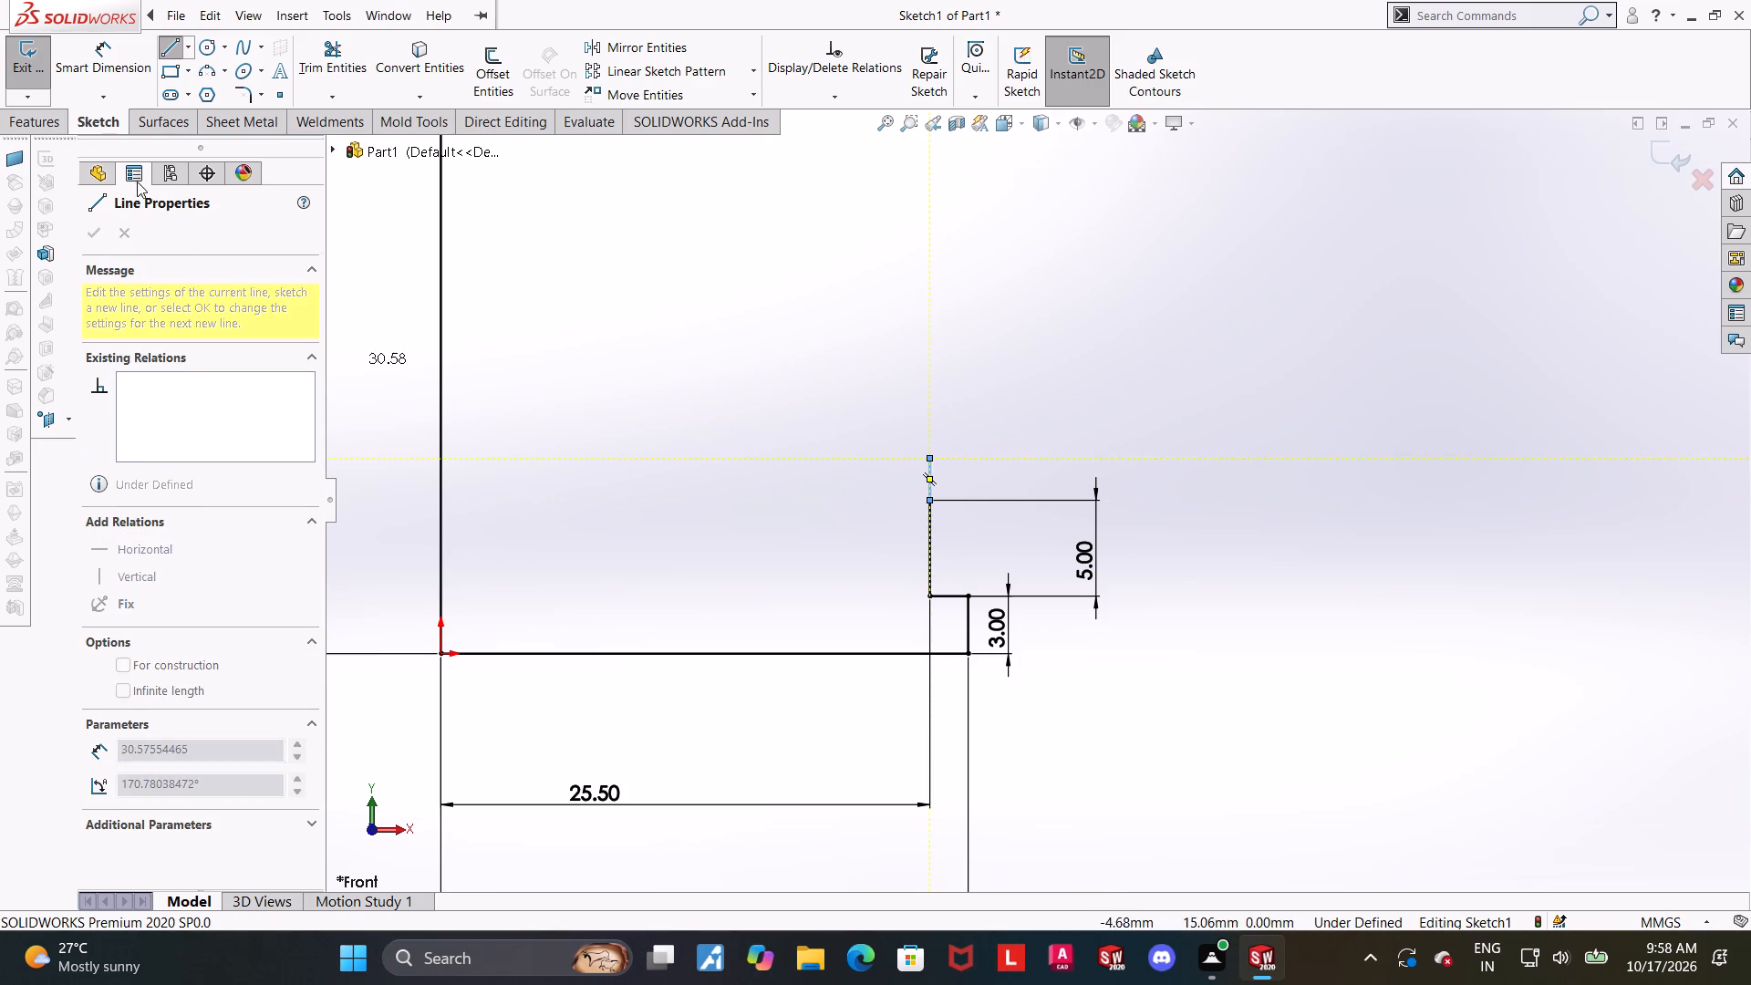
pyautogui.press('Escape')
# Dimension the vertical segment above the 5 mm line to 2 mm.
pyautogui.click(104, 50)
pyautogui.click(931, 479)
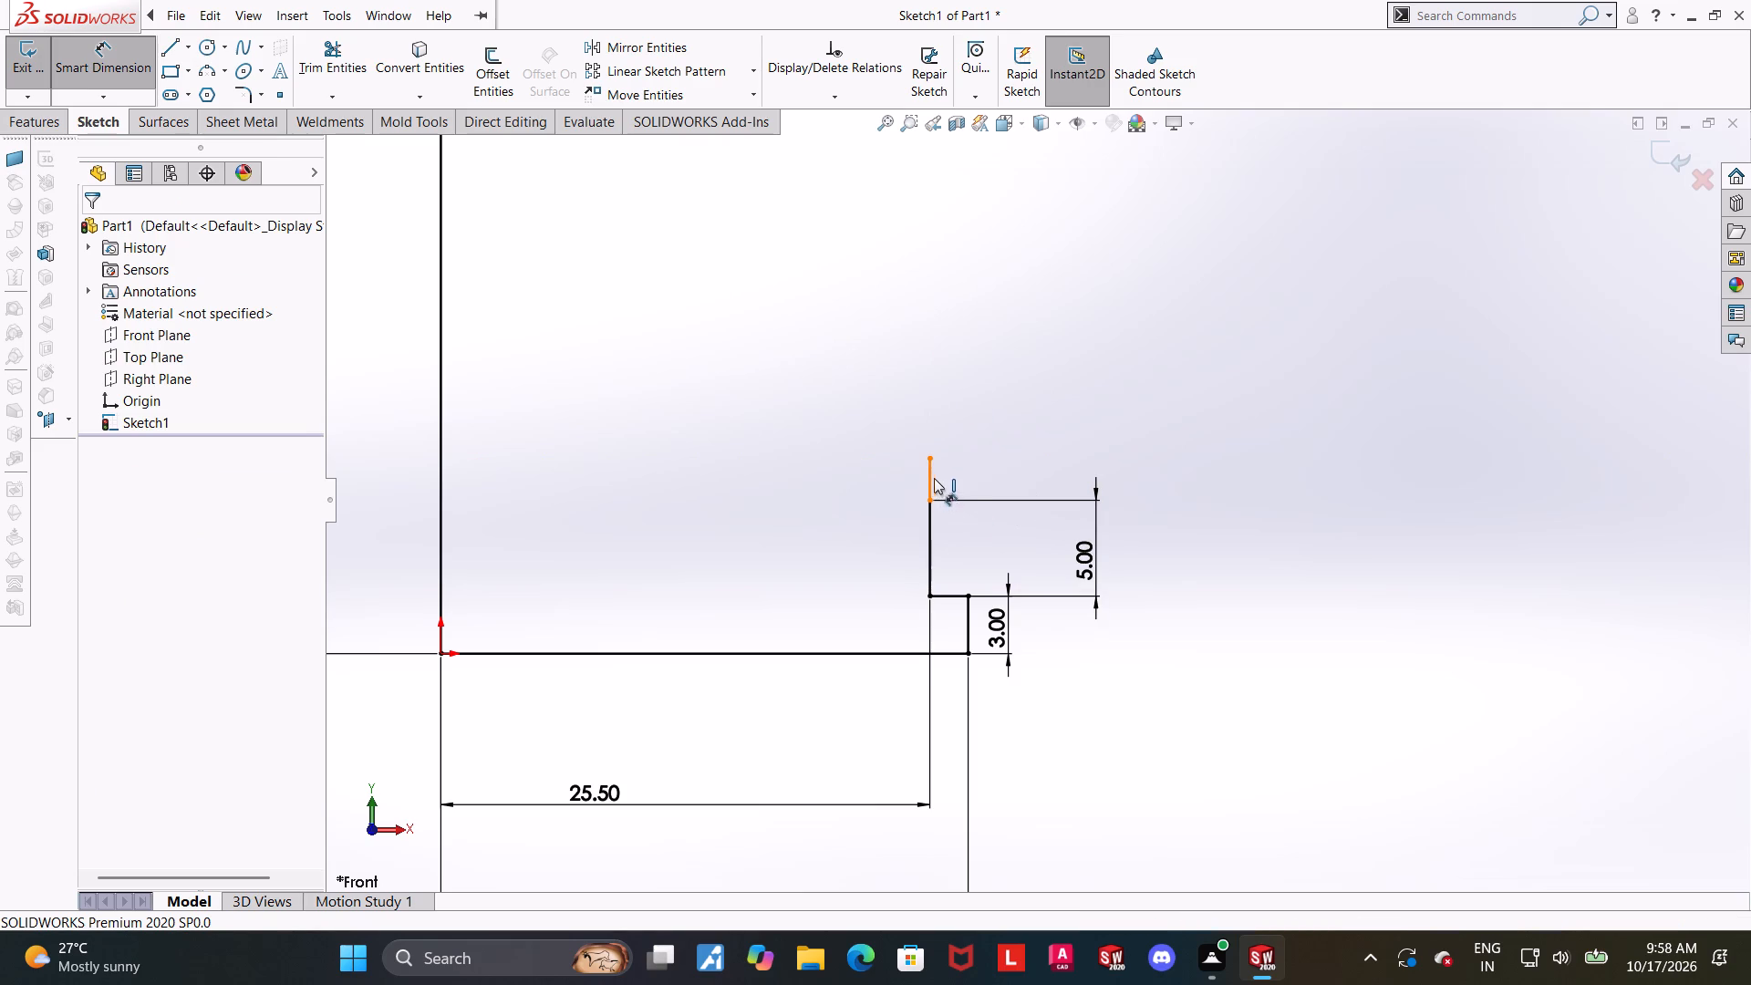
pyautogui.click(981, 471)
pyautogui.press('2')
pyautogui.press('Return')
pyautogui.press('Escape')
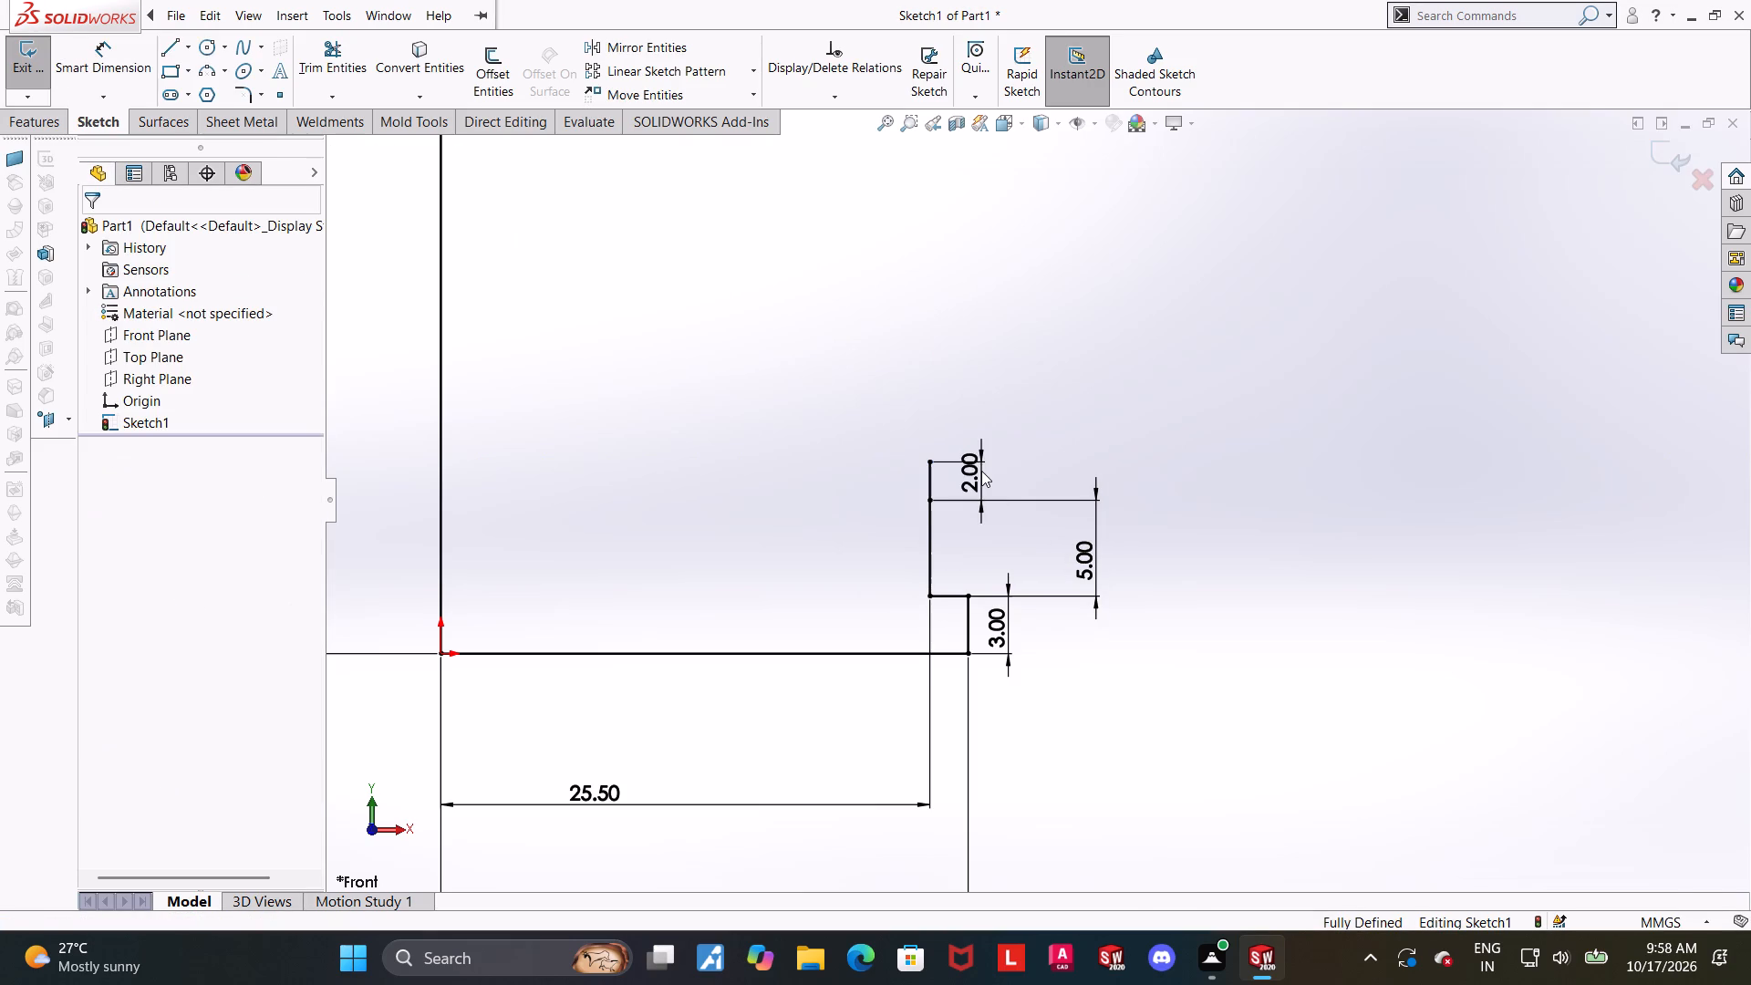
pyautogui.press('Escape')
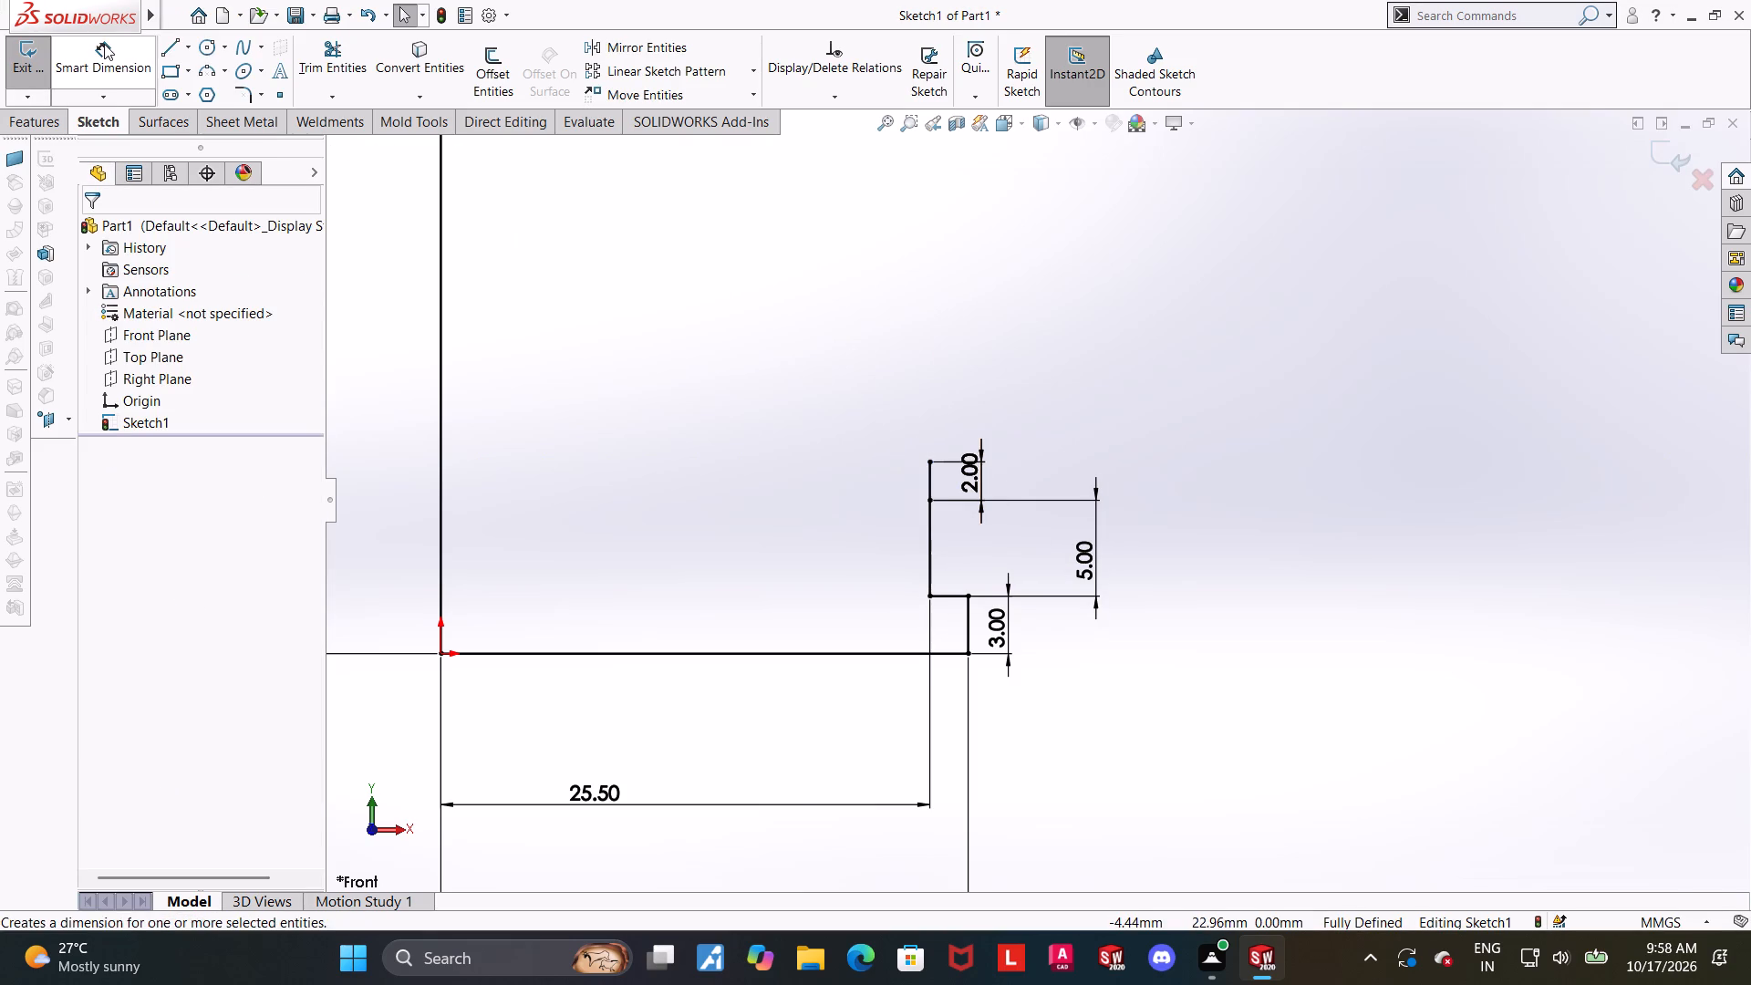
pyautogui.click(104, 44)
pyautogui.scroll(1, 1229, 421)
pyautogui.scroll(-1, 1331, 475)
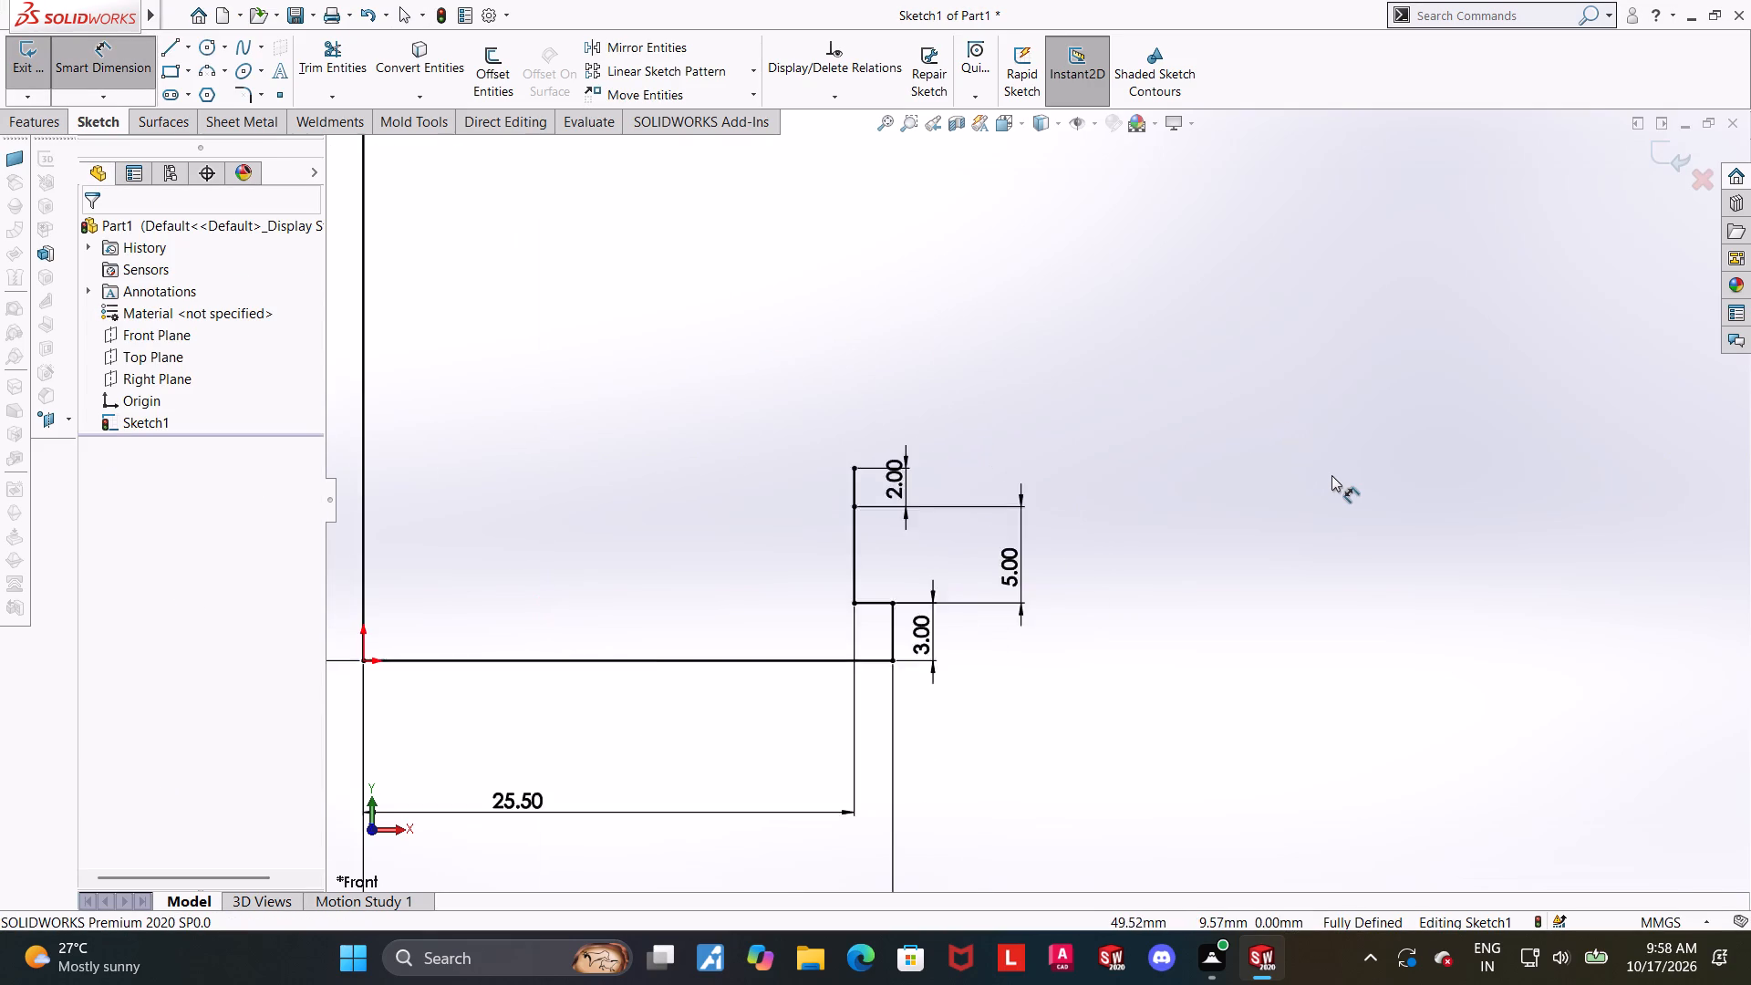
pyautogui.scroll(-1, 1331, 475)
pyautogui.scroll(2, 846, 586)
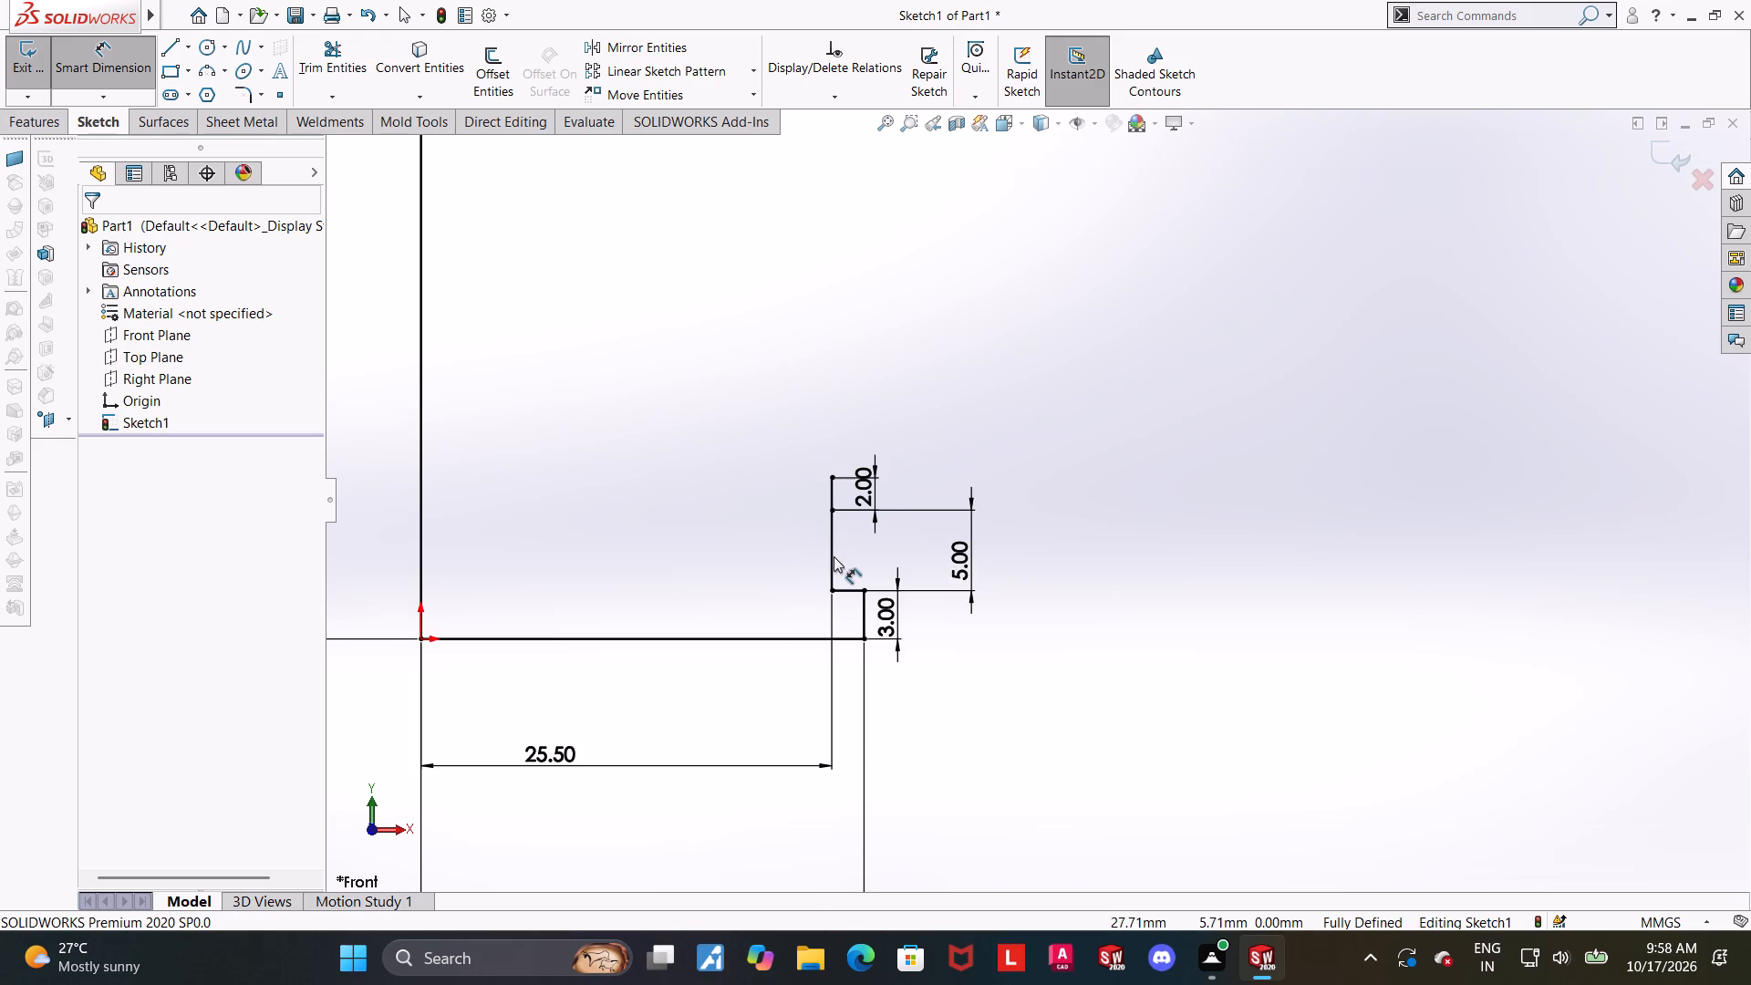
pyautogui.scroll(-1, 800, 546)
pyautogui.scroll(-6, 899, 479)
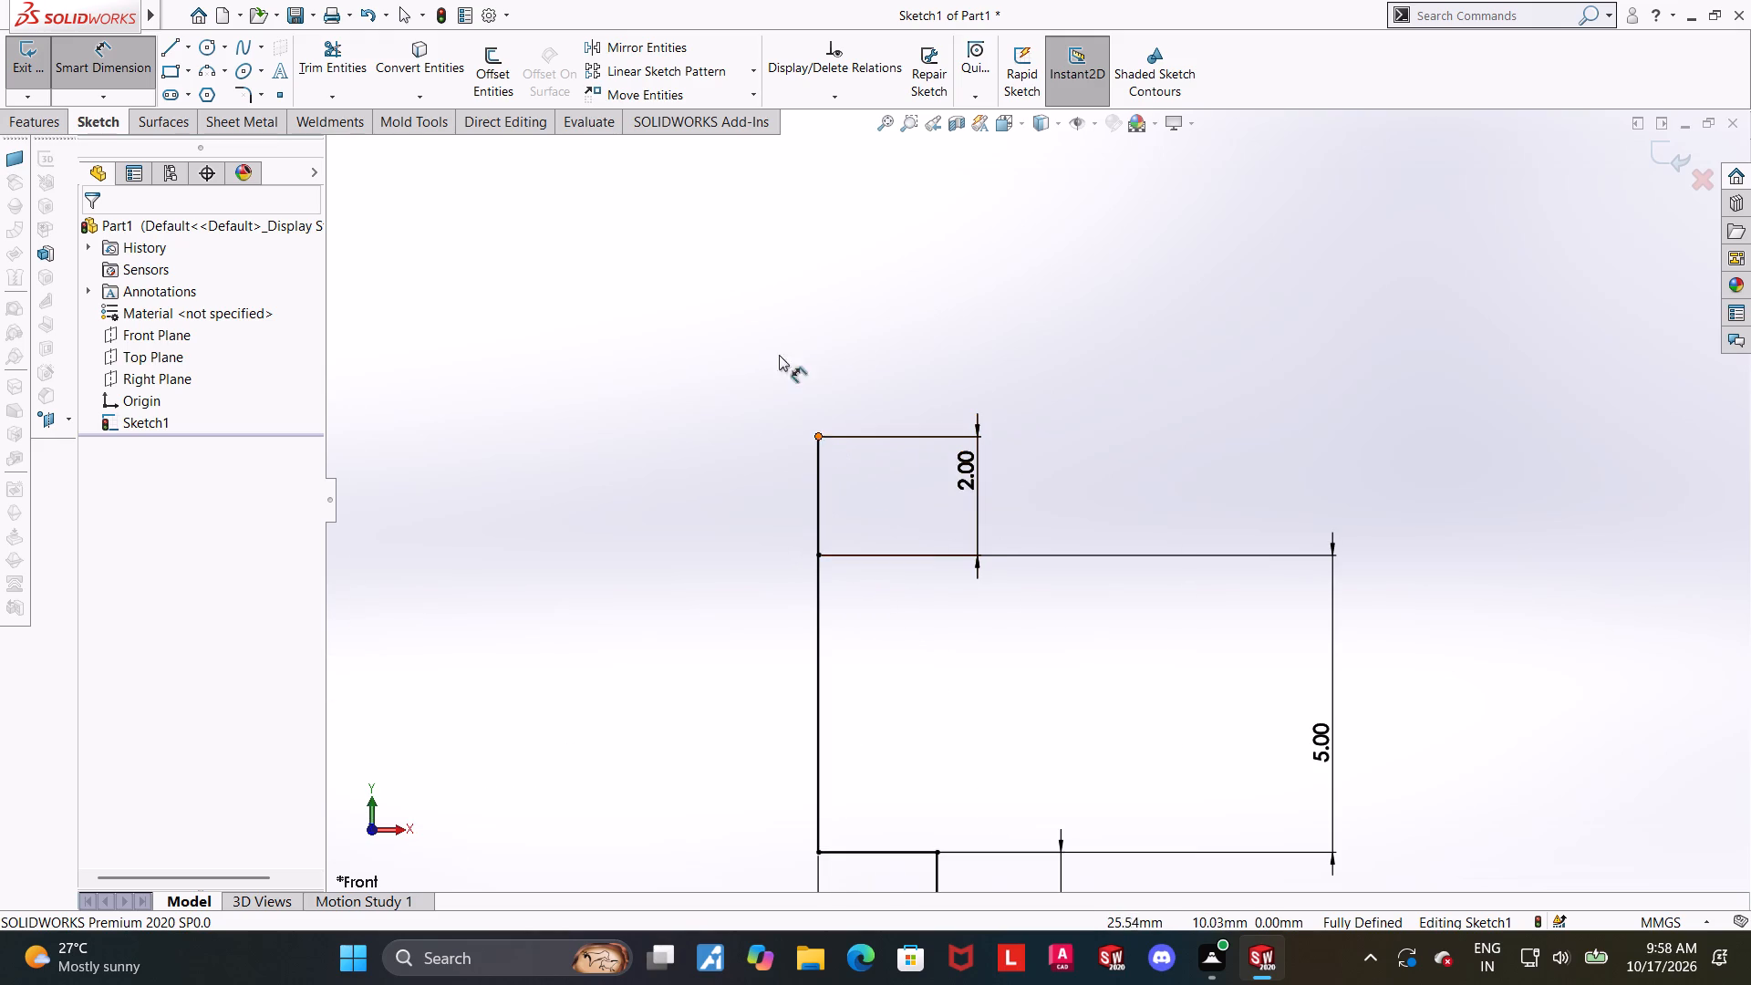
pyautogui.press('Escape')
# Sketch connected lines from the top of the 2 mm segment: 2 mm outward, about 2.5 mm up, and horizontally across to the vertical leg.
pyautogui.click(179, 41)
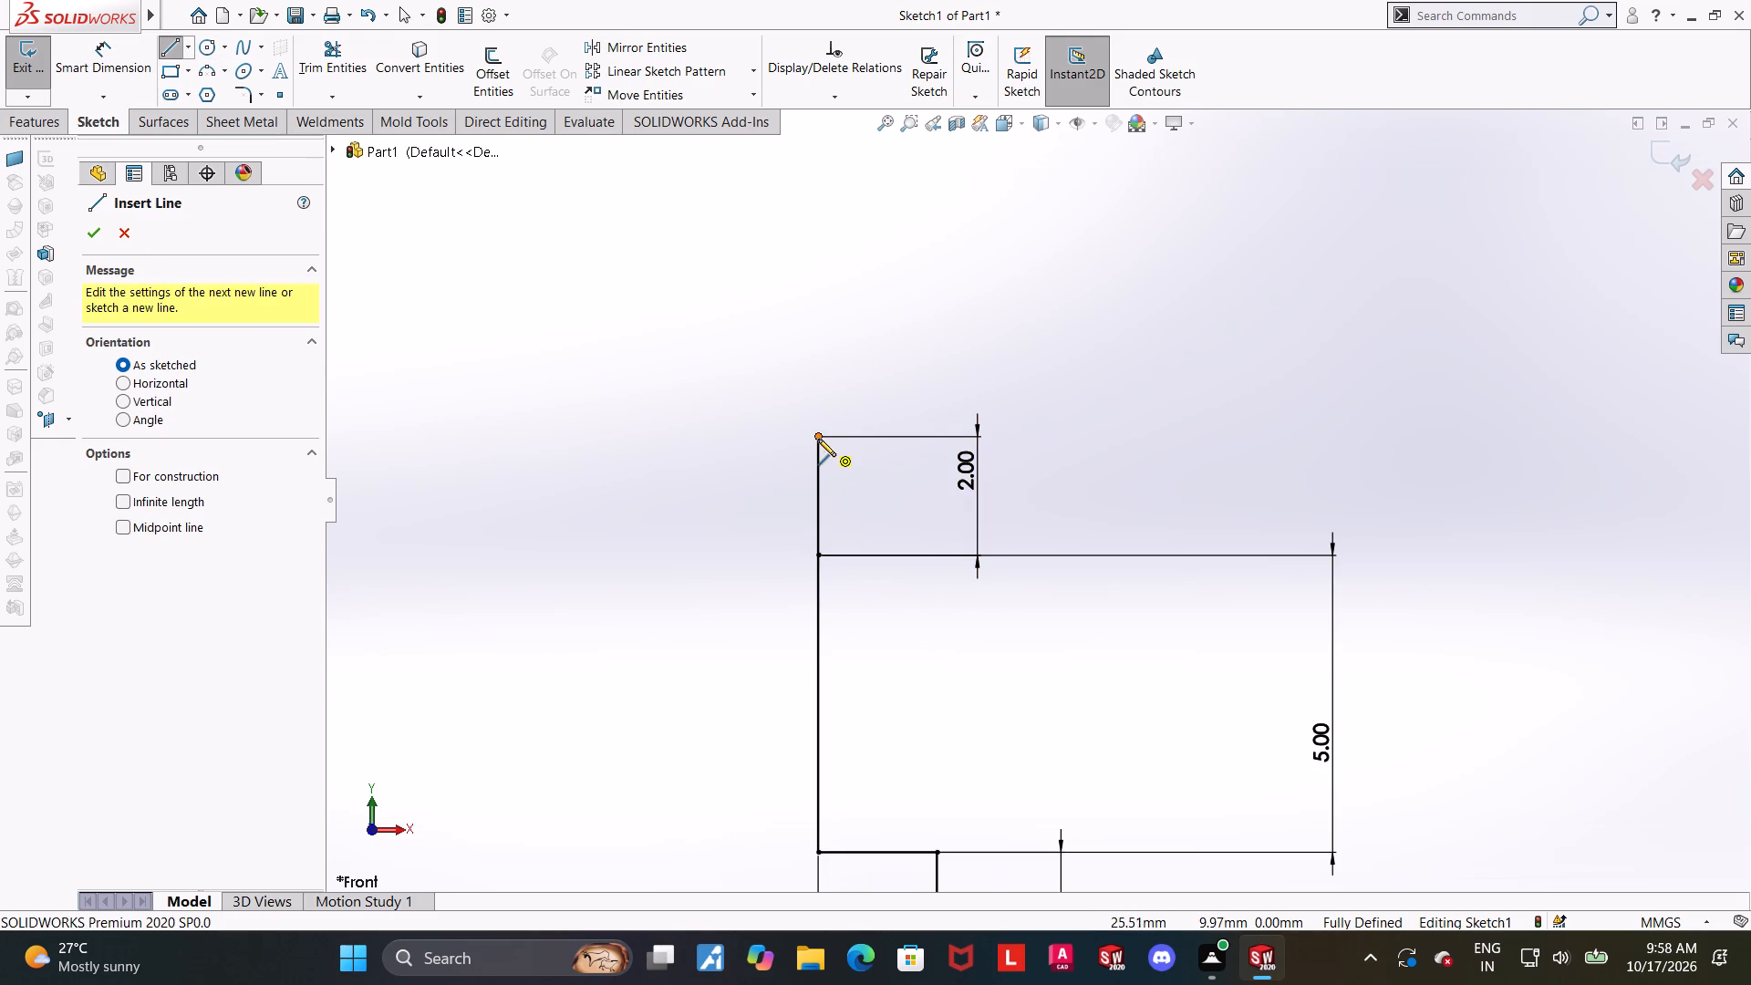
pyautogui.click(815, 437)
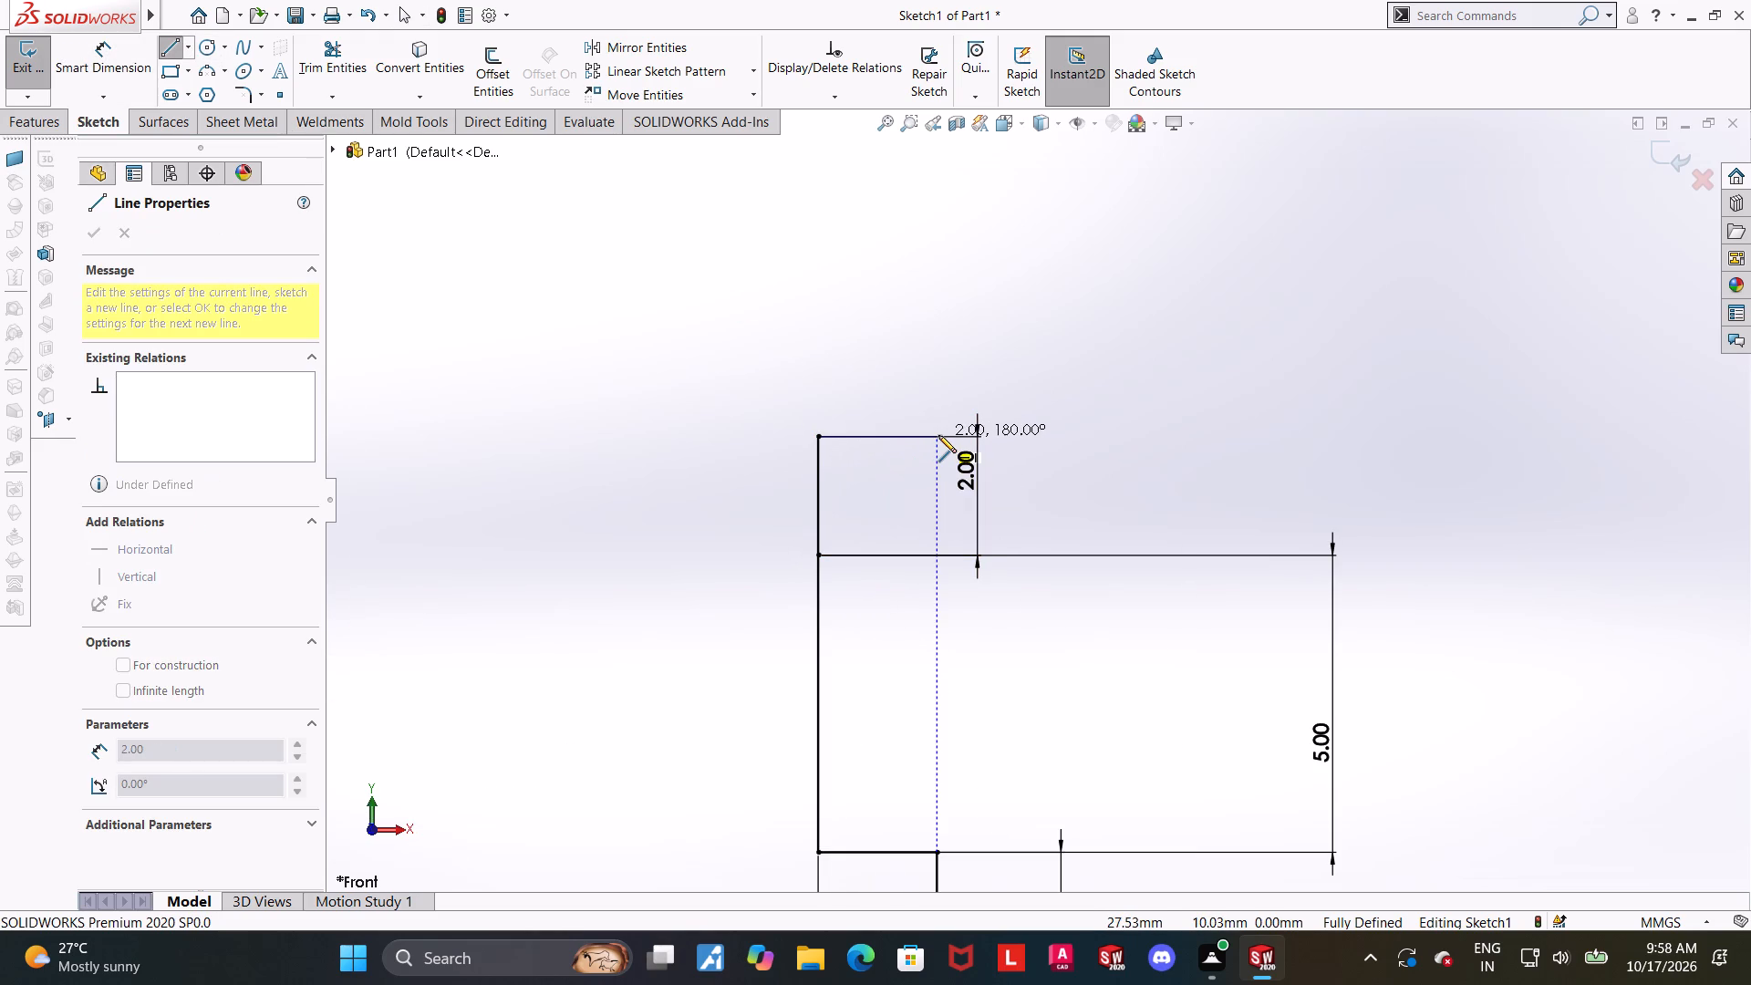
pyautogui.click(938, 435)
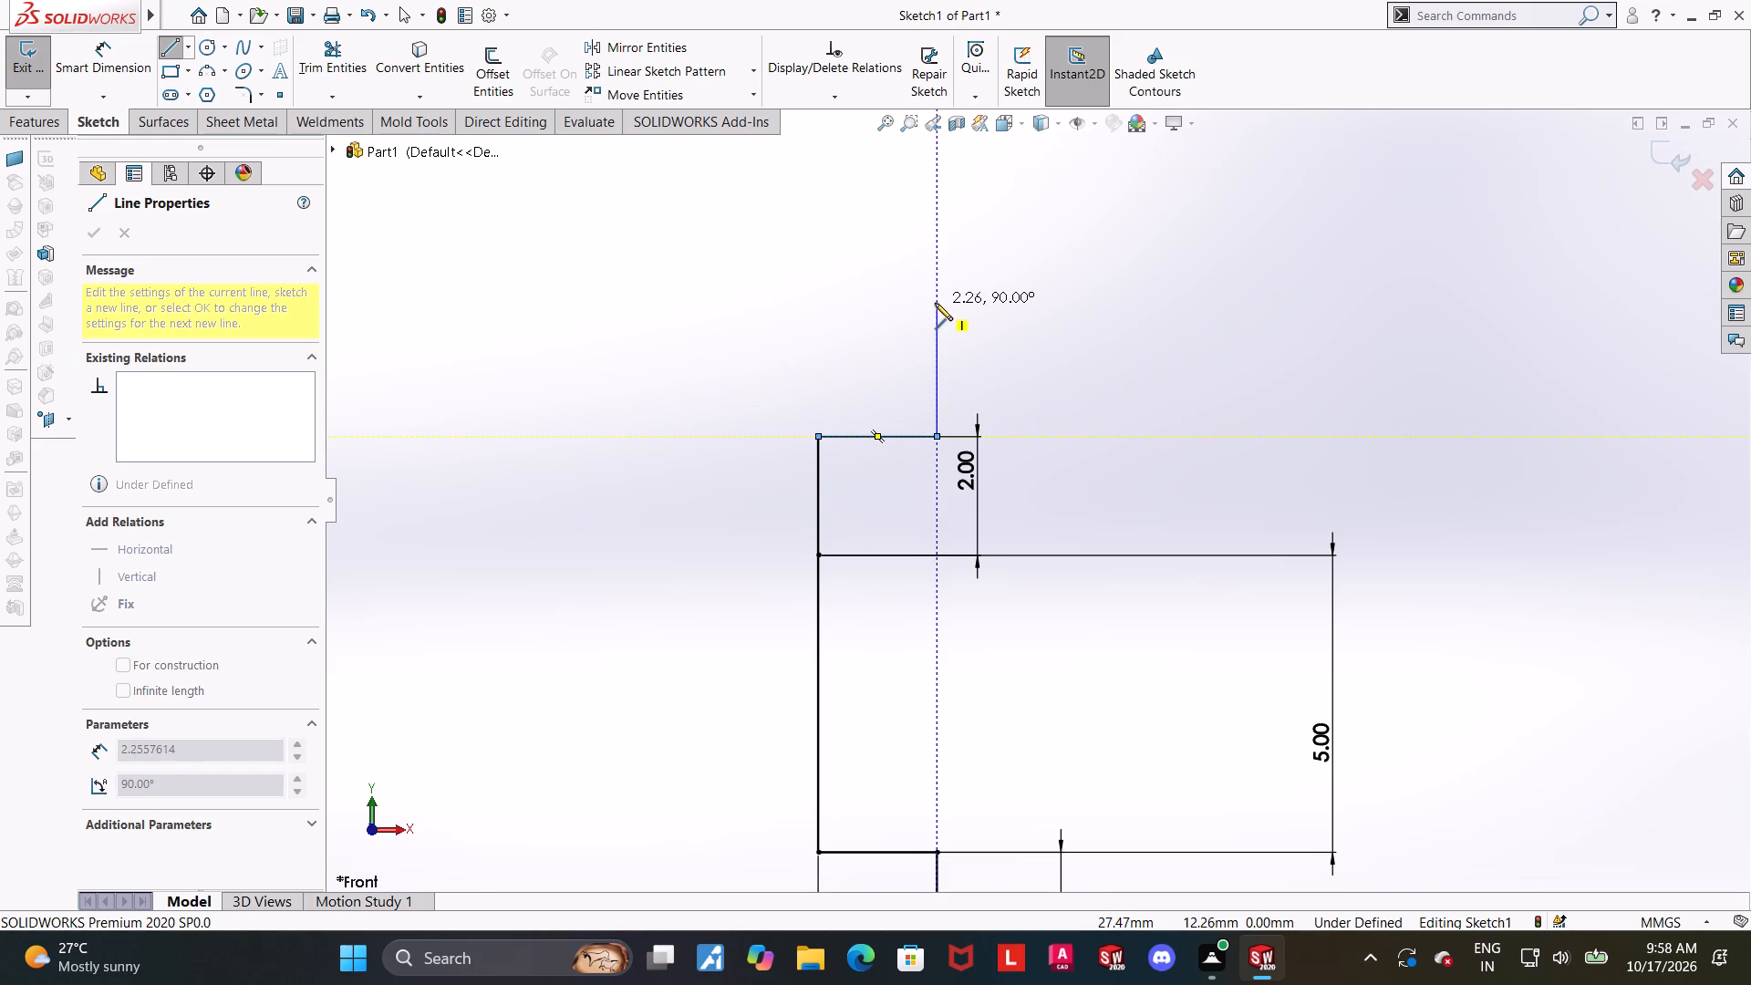
pyautogui.click(936, 289)
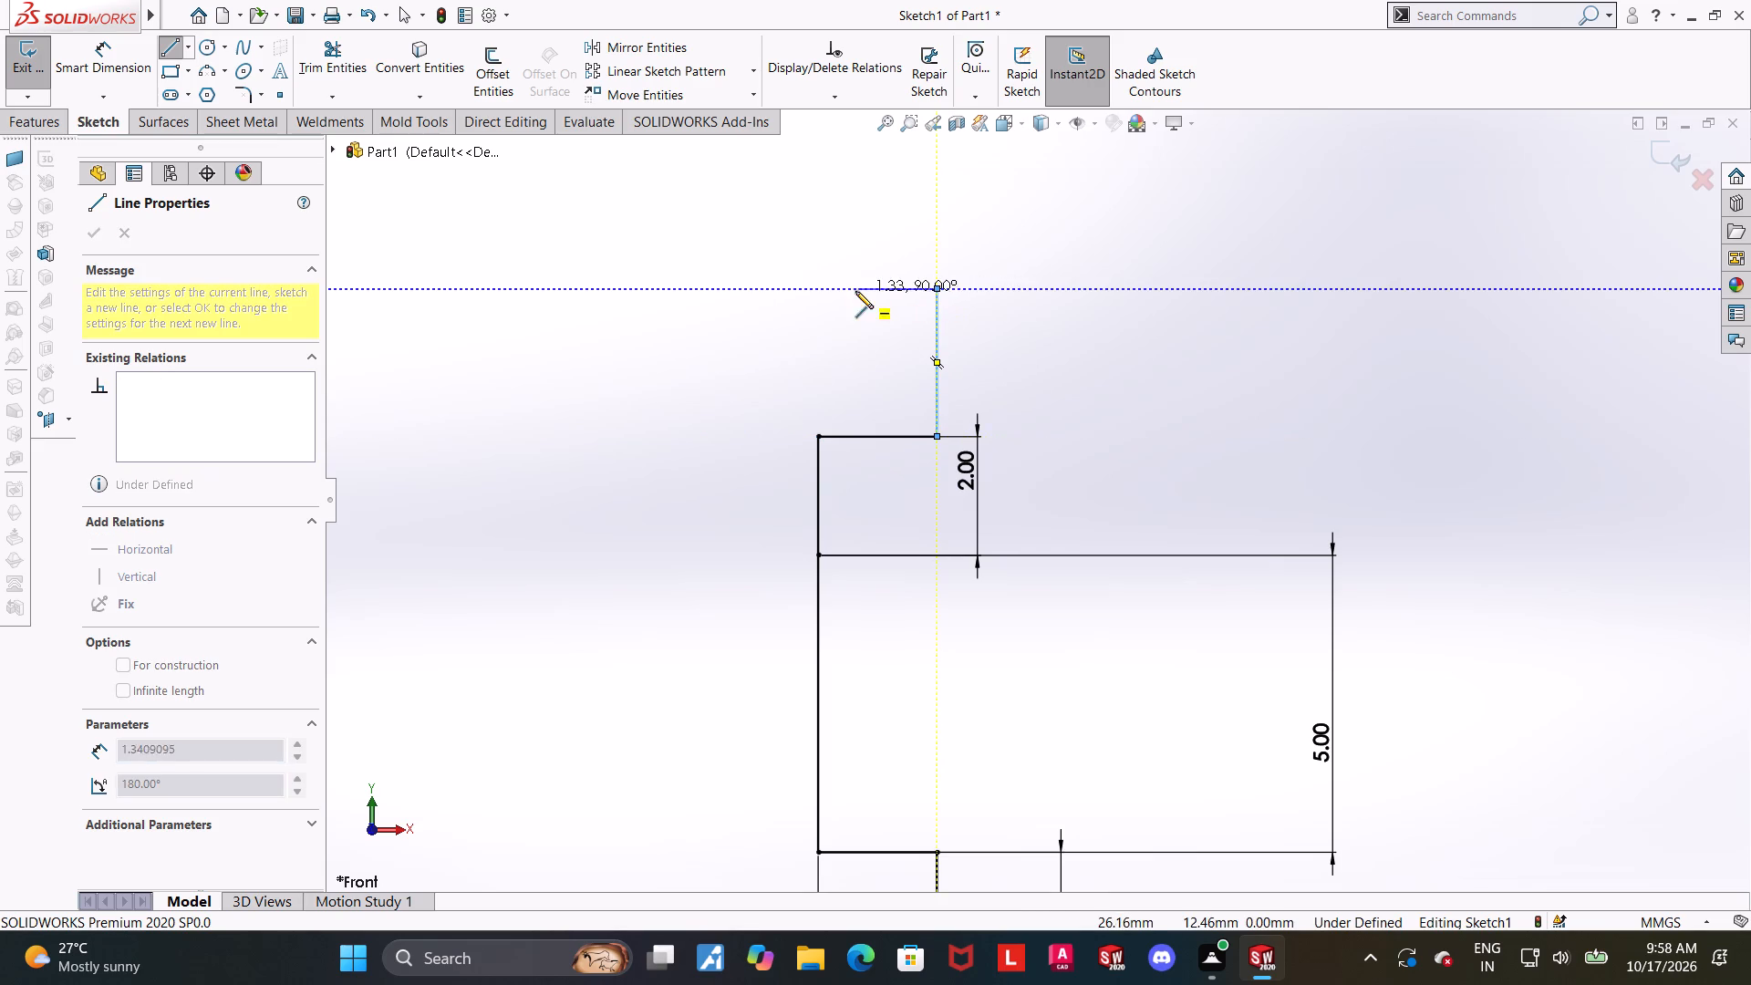
pyautogui.scroll(6, 793, 289)
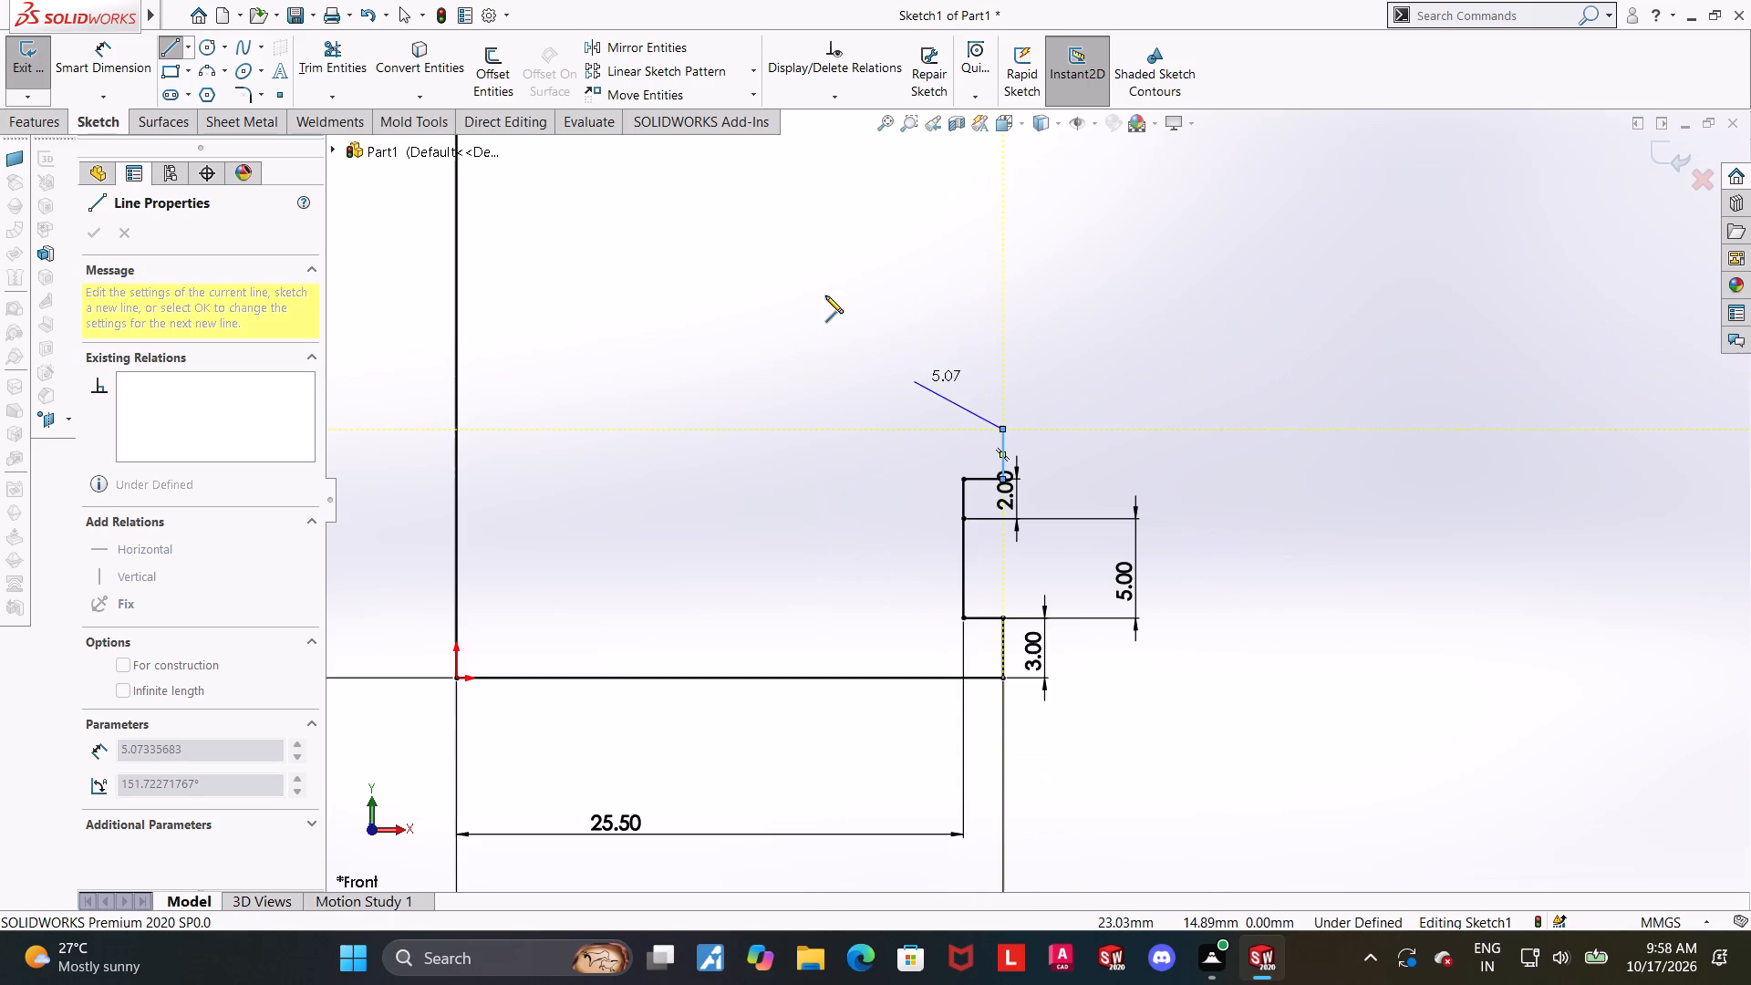
pyautogui.click(458, 430)
pyautogui.press('Escape')
pyautogui.press('Escape')
# Dimension the distance between the long upper horizontal line and the base line to 16 mm.
pyautogui.click(122, 74)
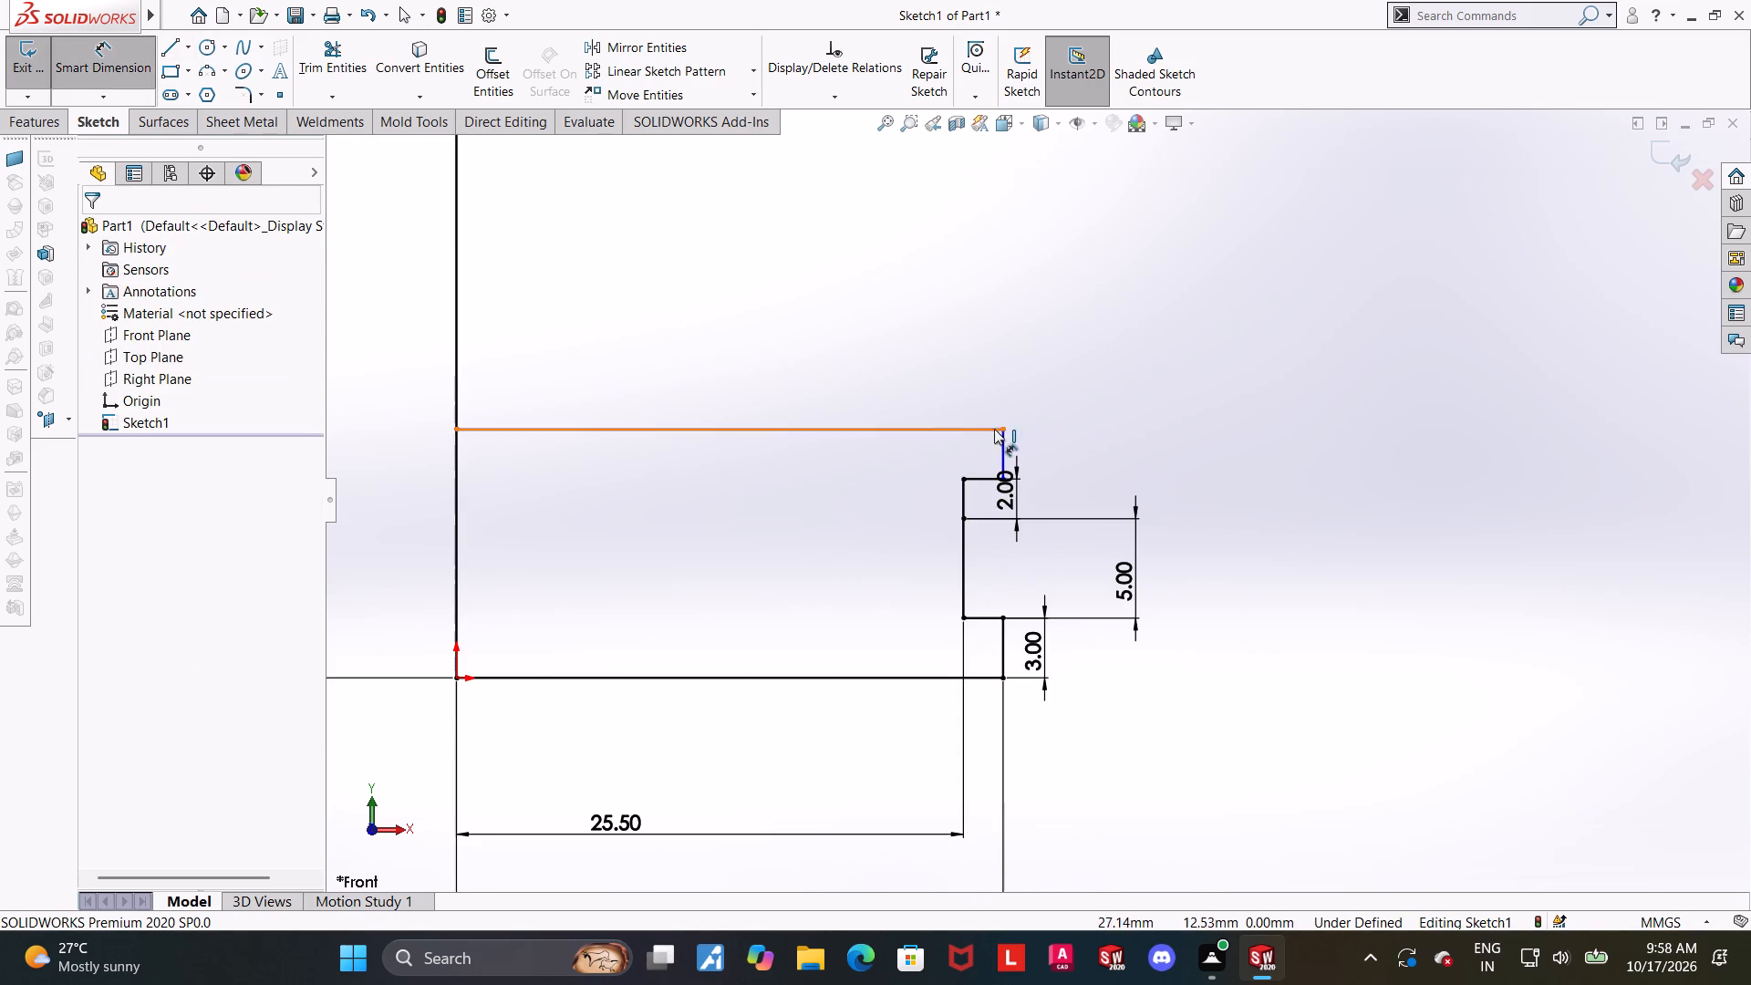
pyautogui.click(957, 429)
pyautogui.click(875, 679)
pyautogui.scroll(4, 892, 666)
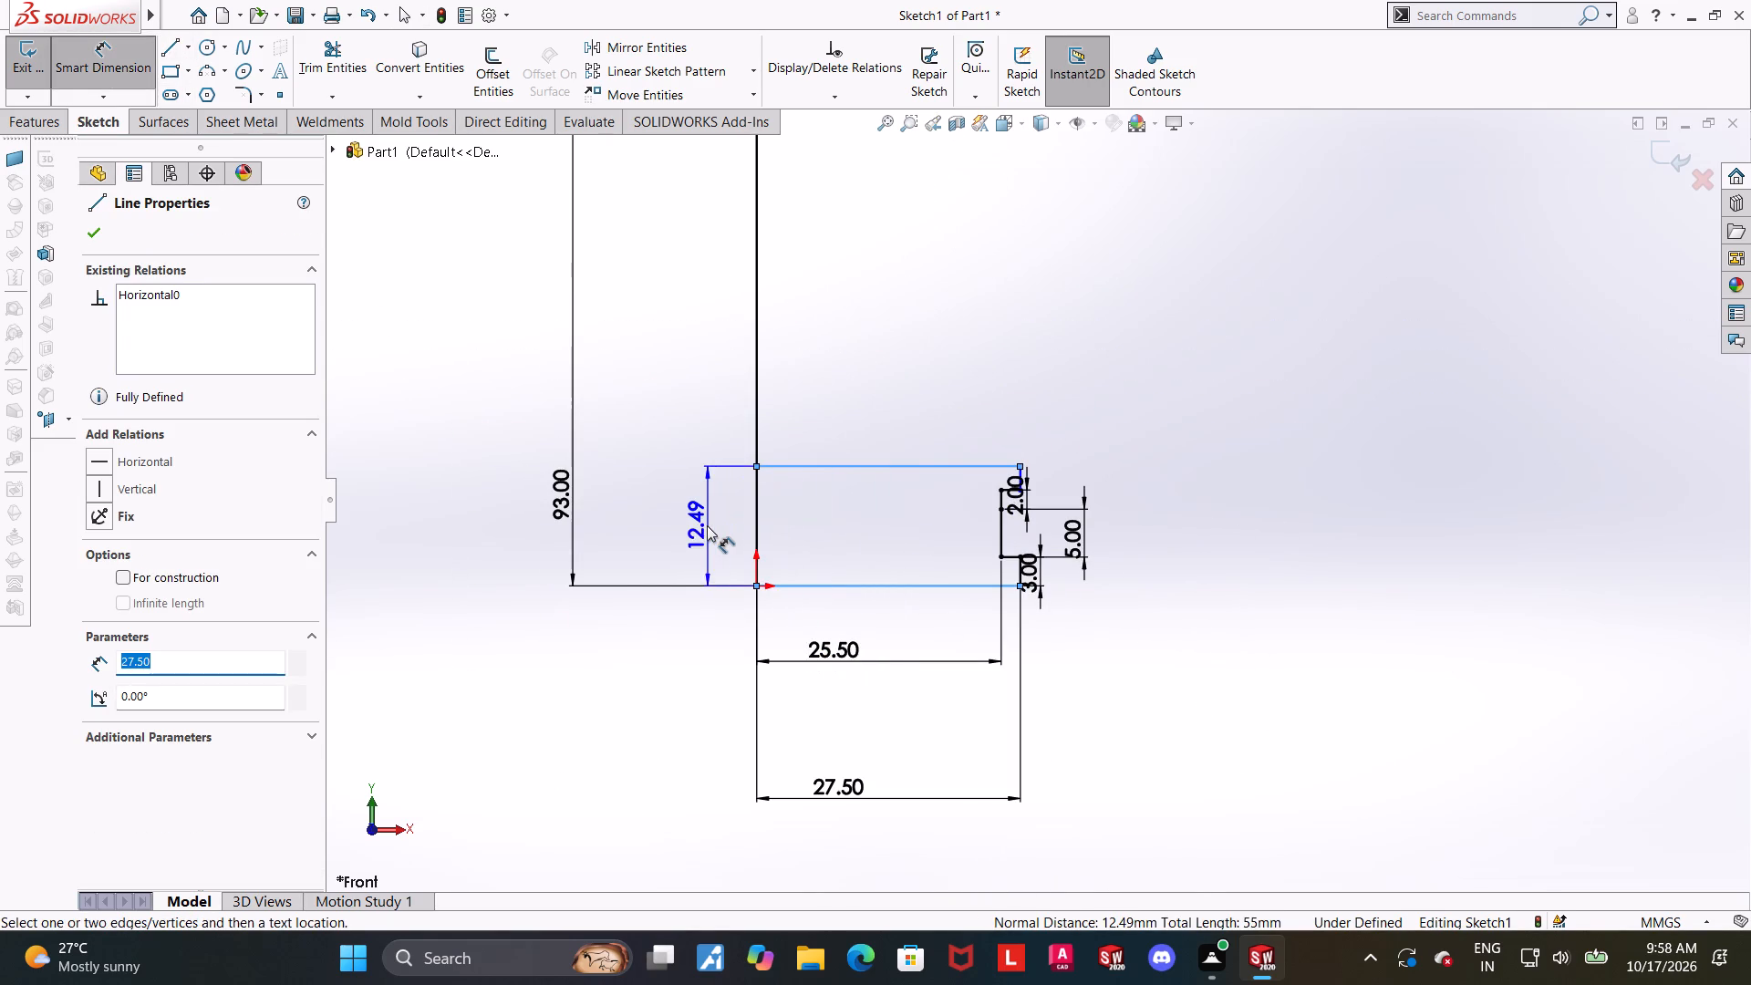
pyautogui.click(694, 524)
pyautogui.write('16')
pyautogui.press('Return')
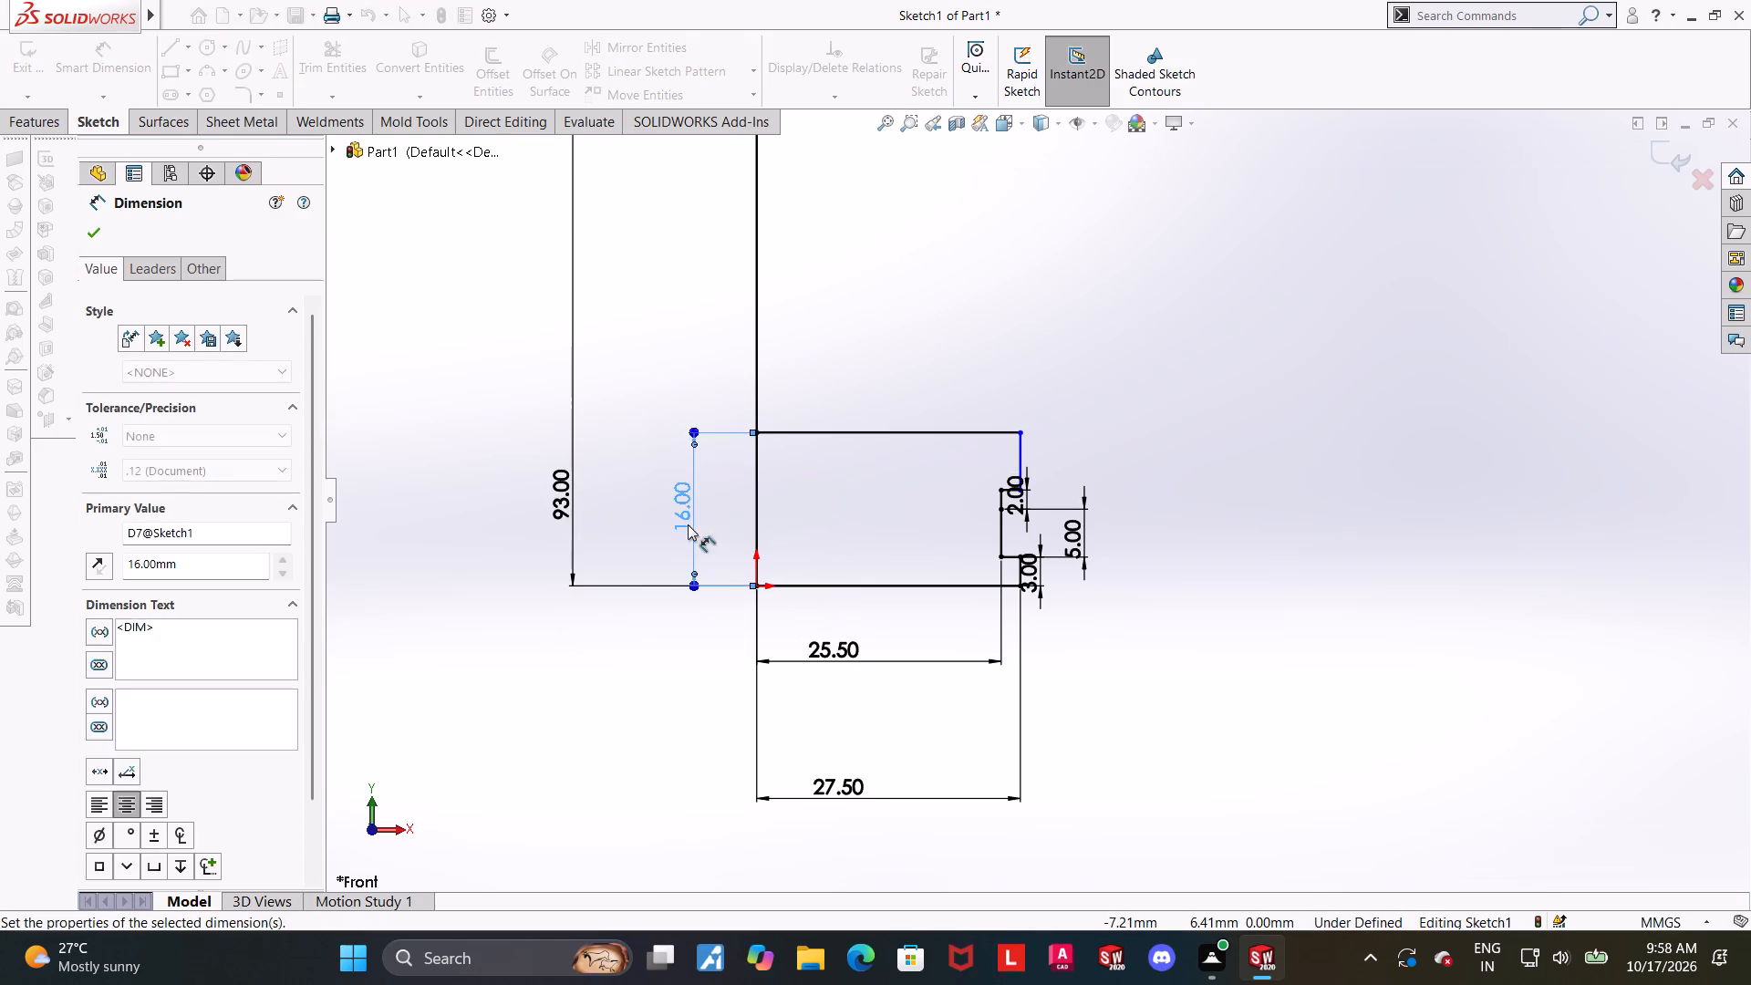
pyautogui.press('Escape')
pyautogui.scroll(1, 1067, 586)
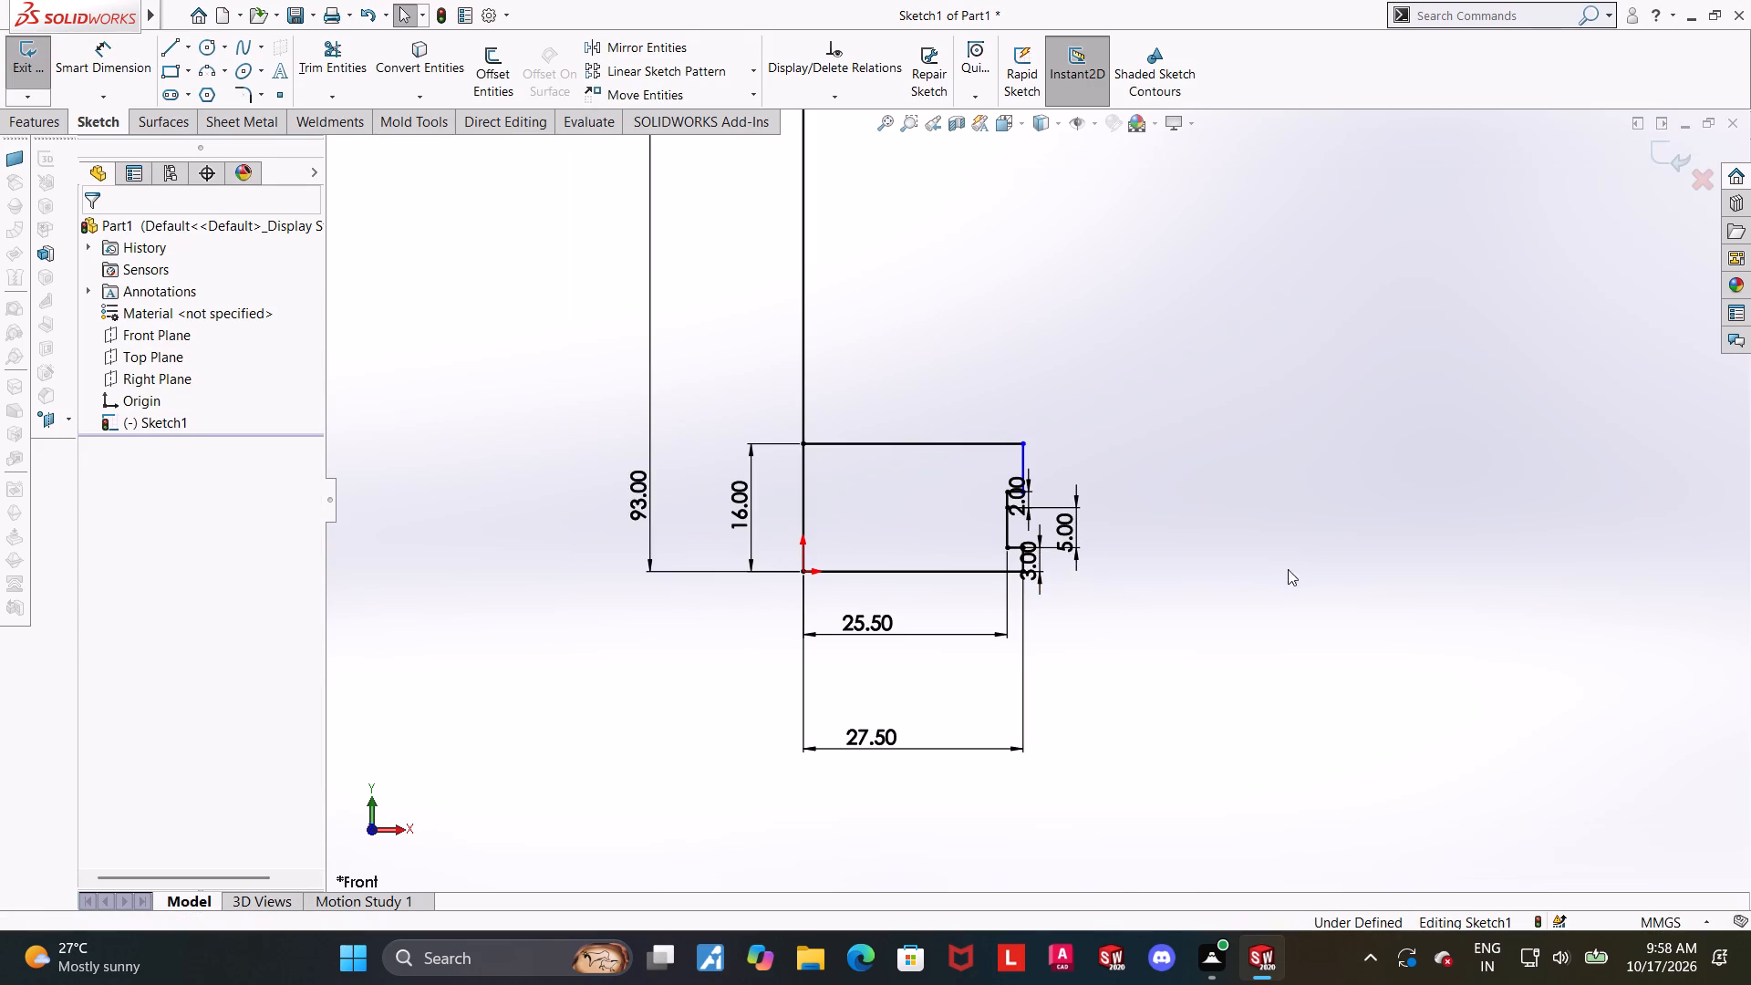
# Fillet the outer corner where the upper horizontal line meets the short vertical line with a 3 mm sketch radius.
pyautogui.scroll(-8, 1217, 475)
pyautogui.press('Escape')
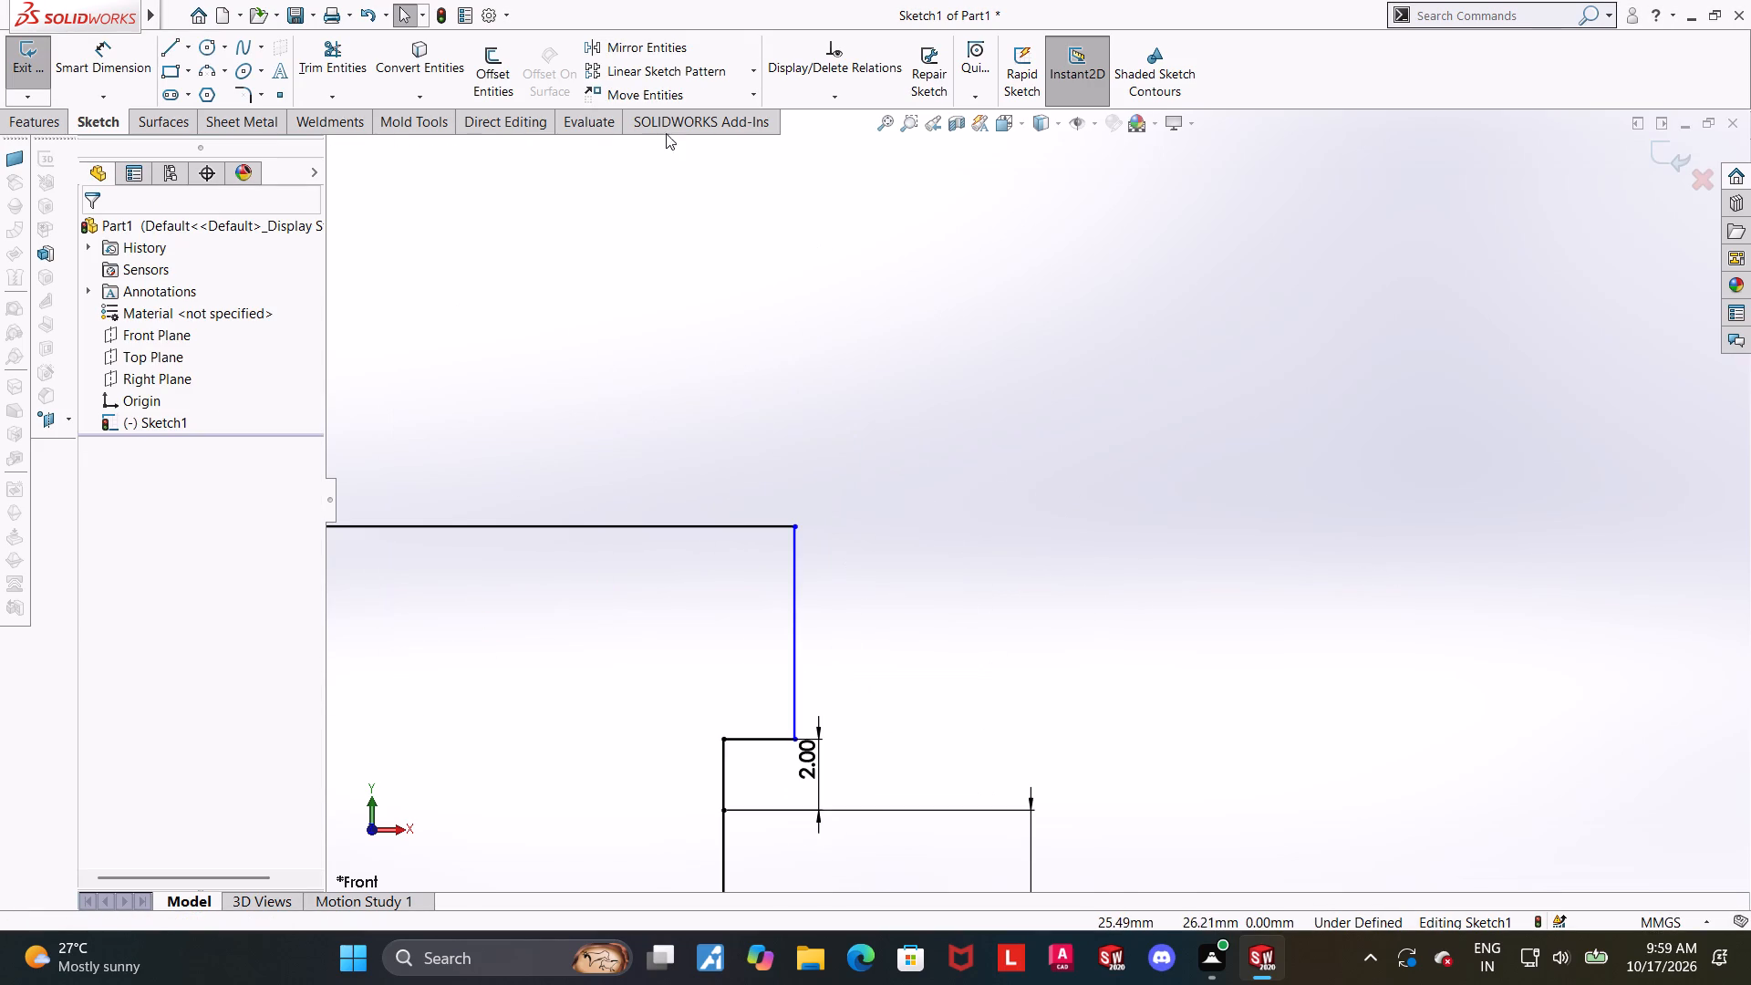
pyautogui.click(247, 95)
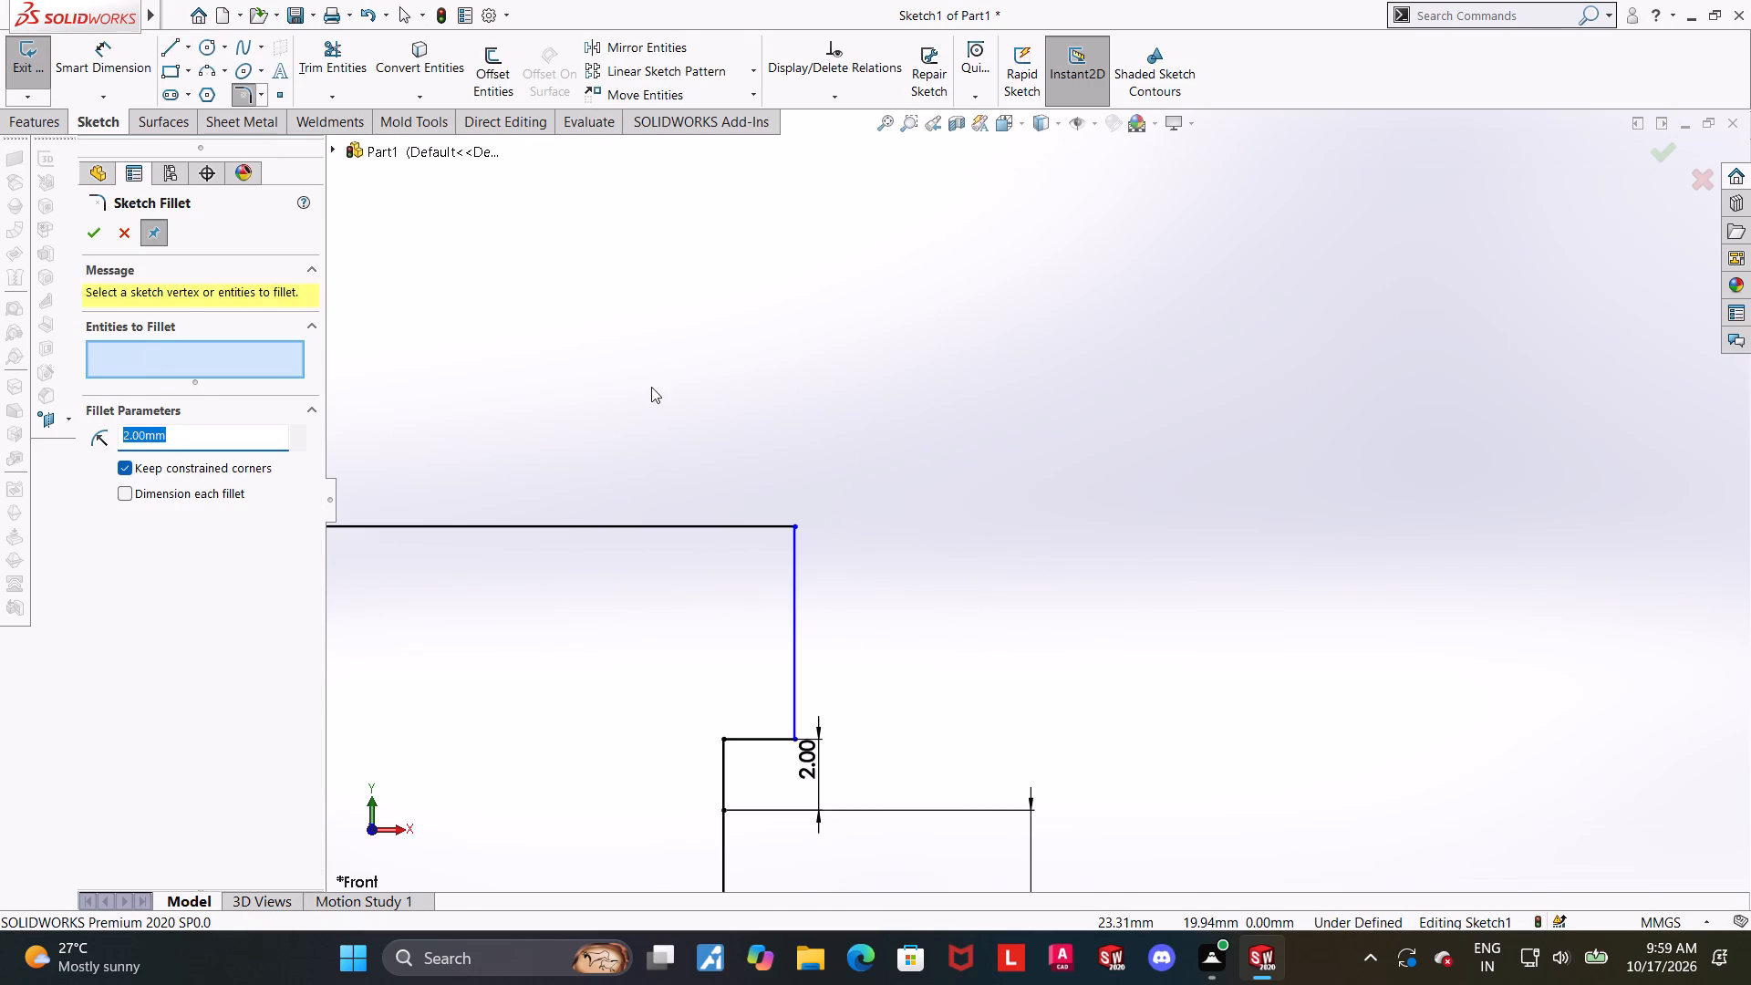
pyautogui.press('3')
pyautogui.press('Return')
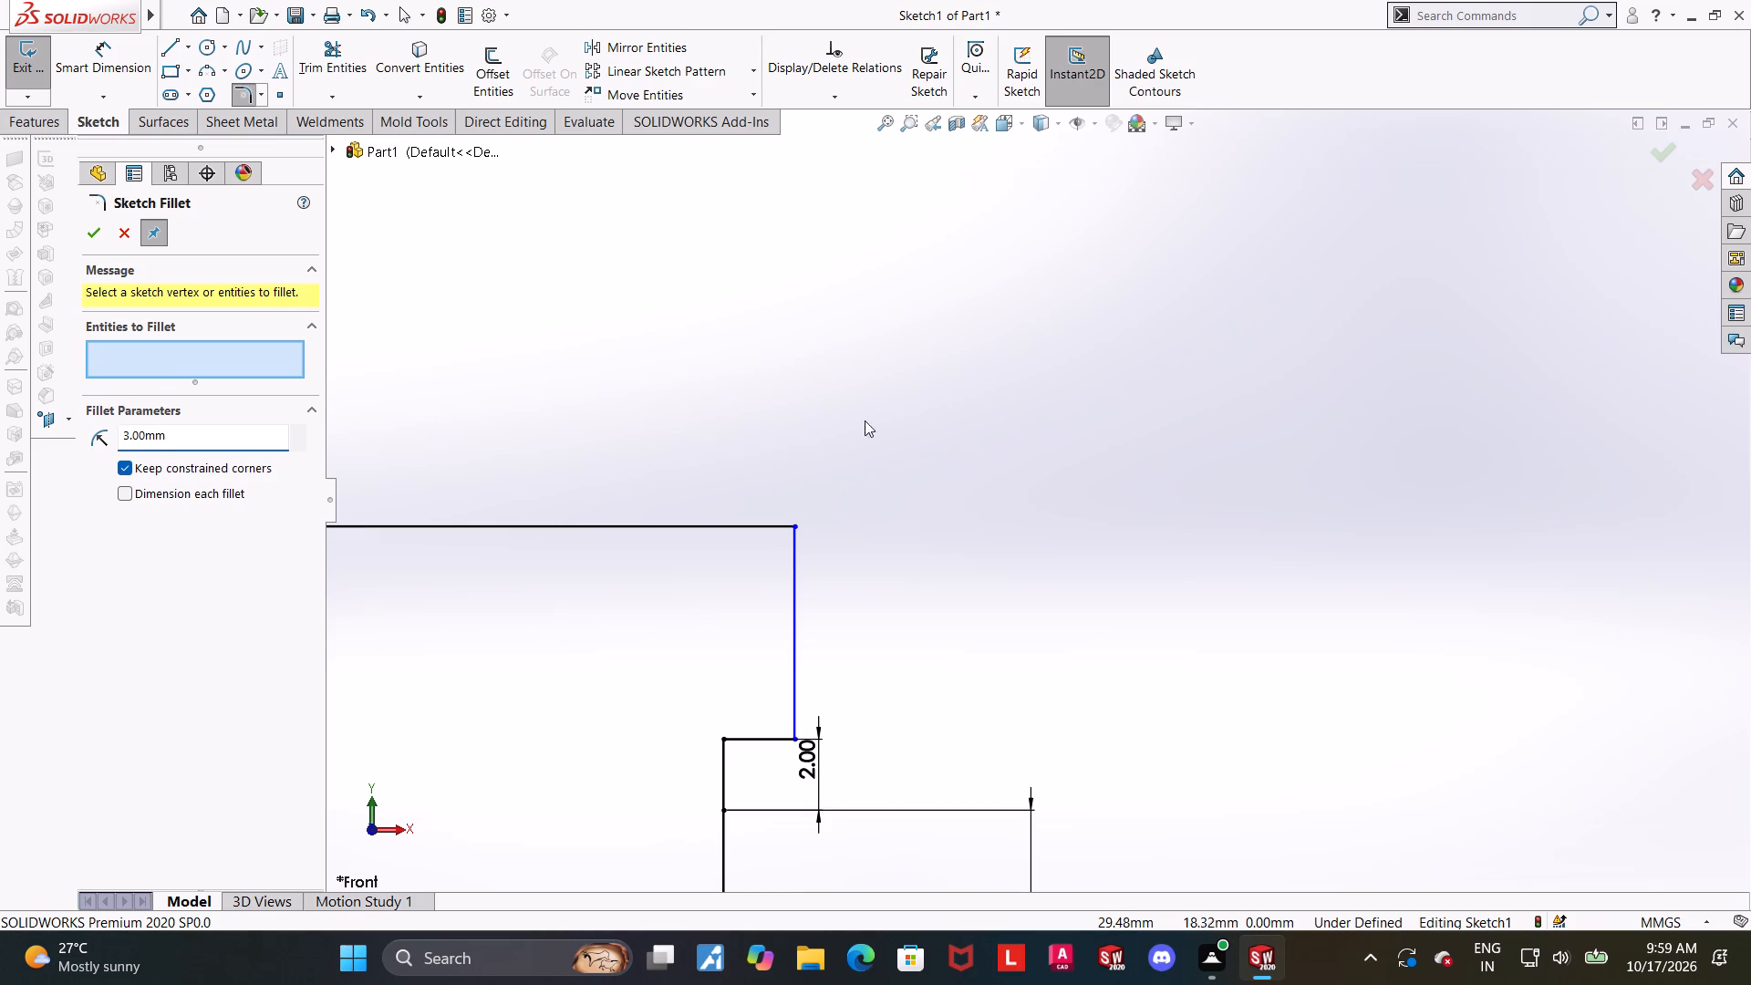
pyautogui.click(791, 529)
pyautogui.click(84, 235)
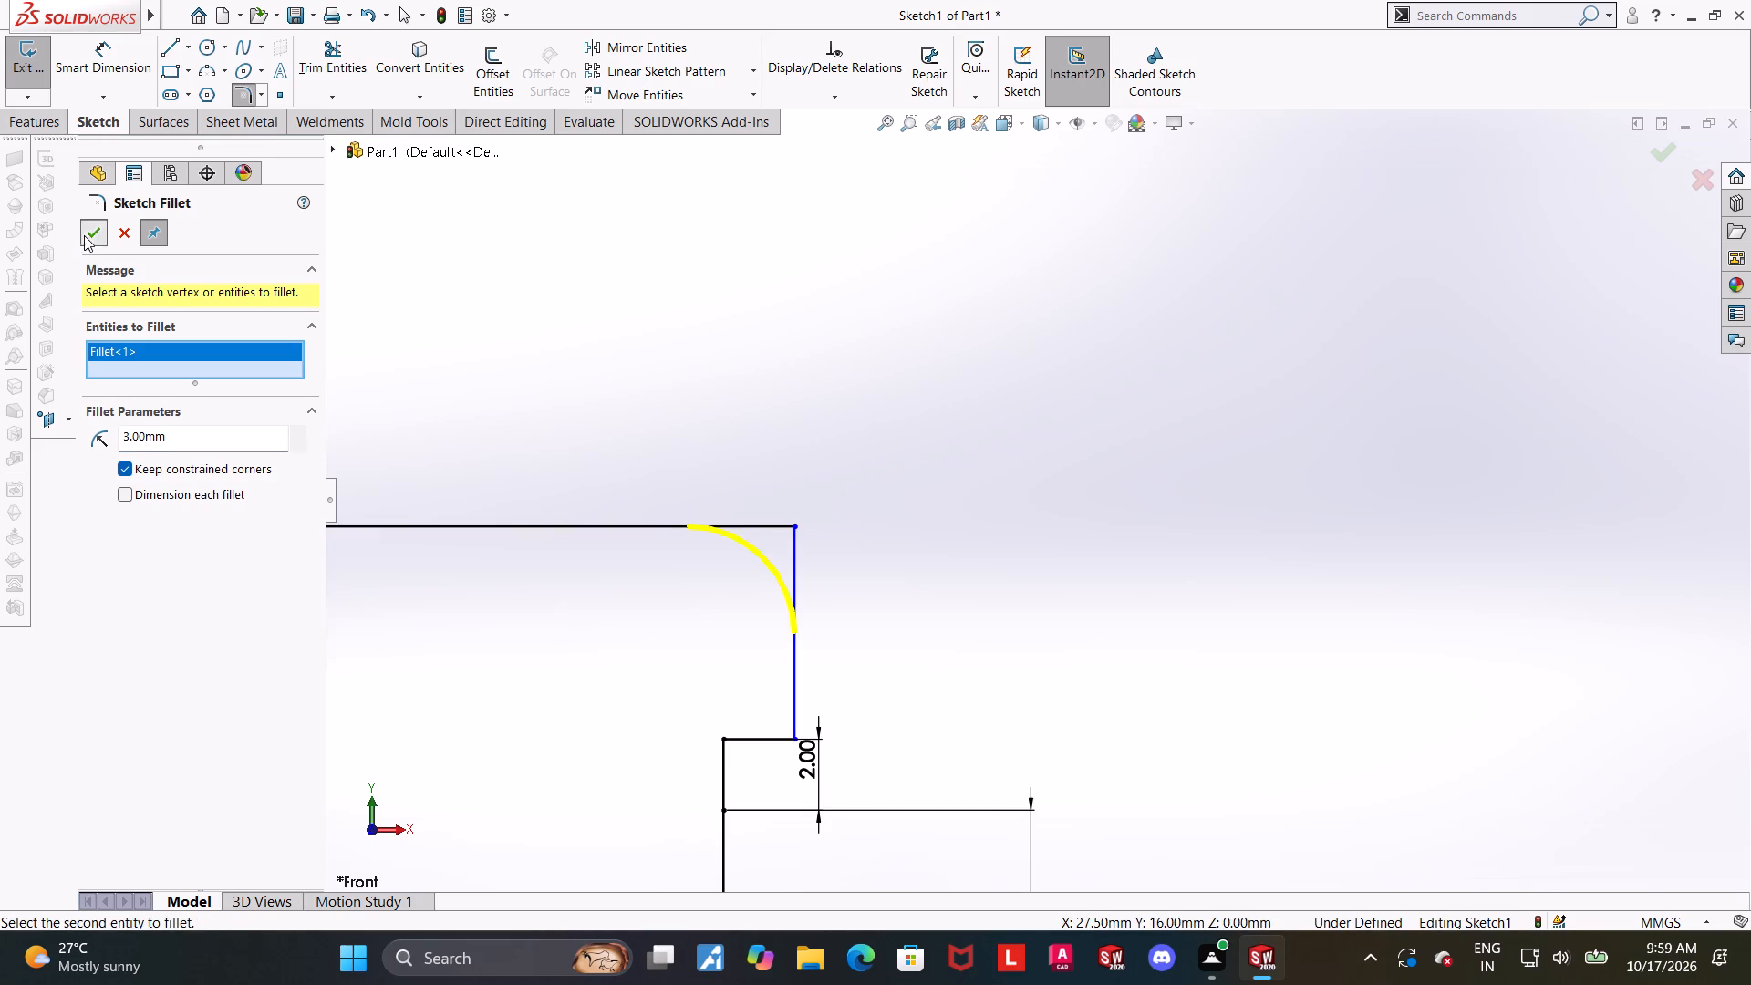
pyautogui.scroll(5, 1175, 523)
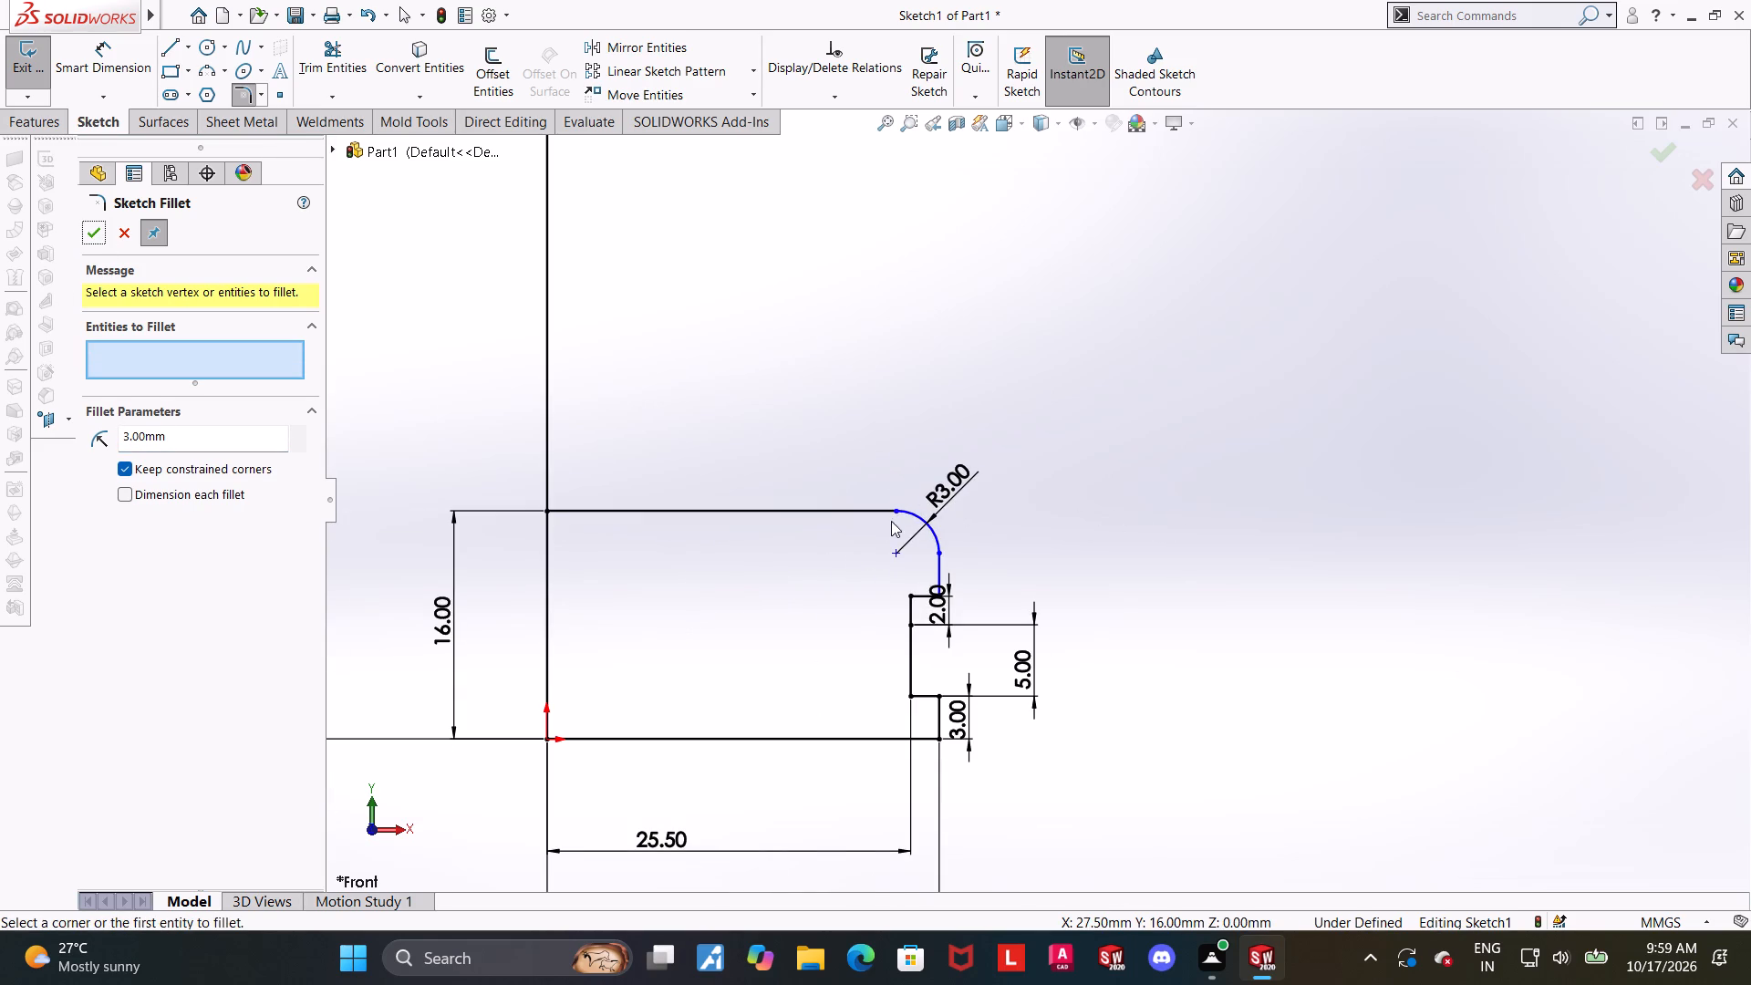
pyautogui.scroll(1, 1091, 731)
pyautogui.scroll(-1, 1089, 714)
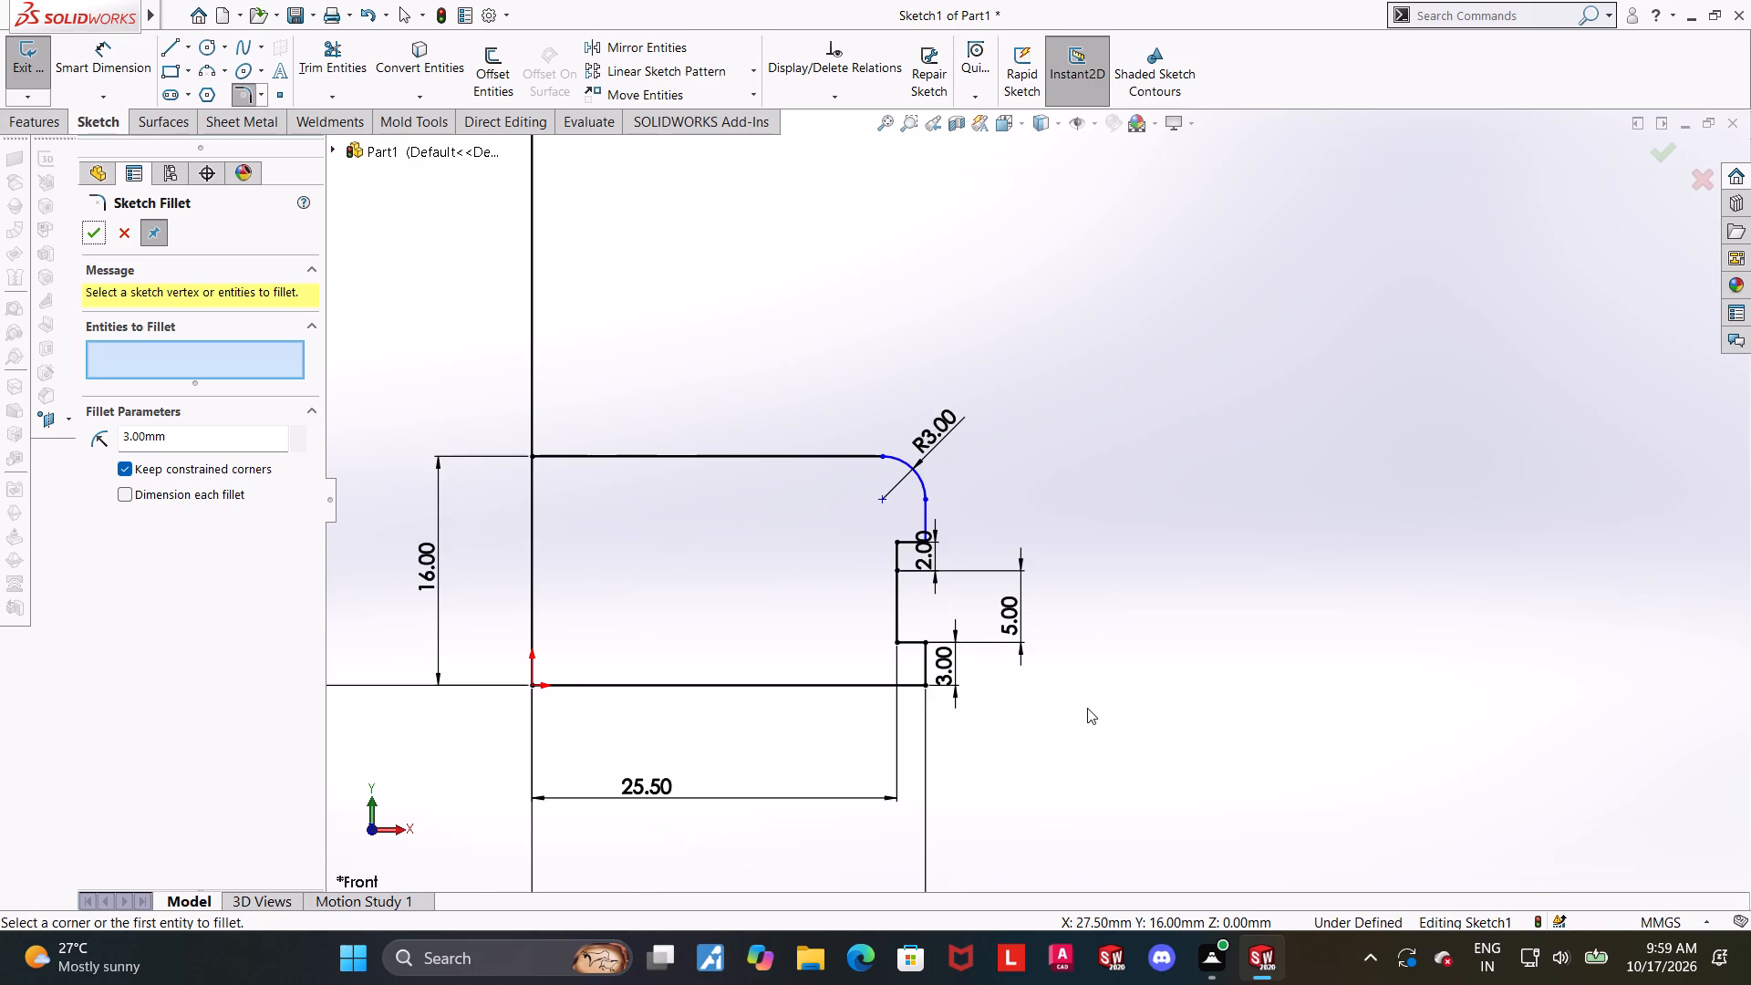
pyautogui.scroll(-3, 934, 609)
pyautogui.scroll(1, 956, 609)
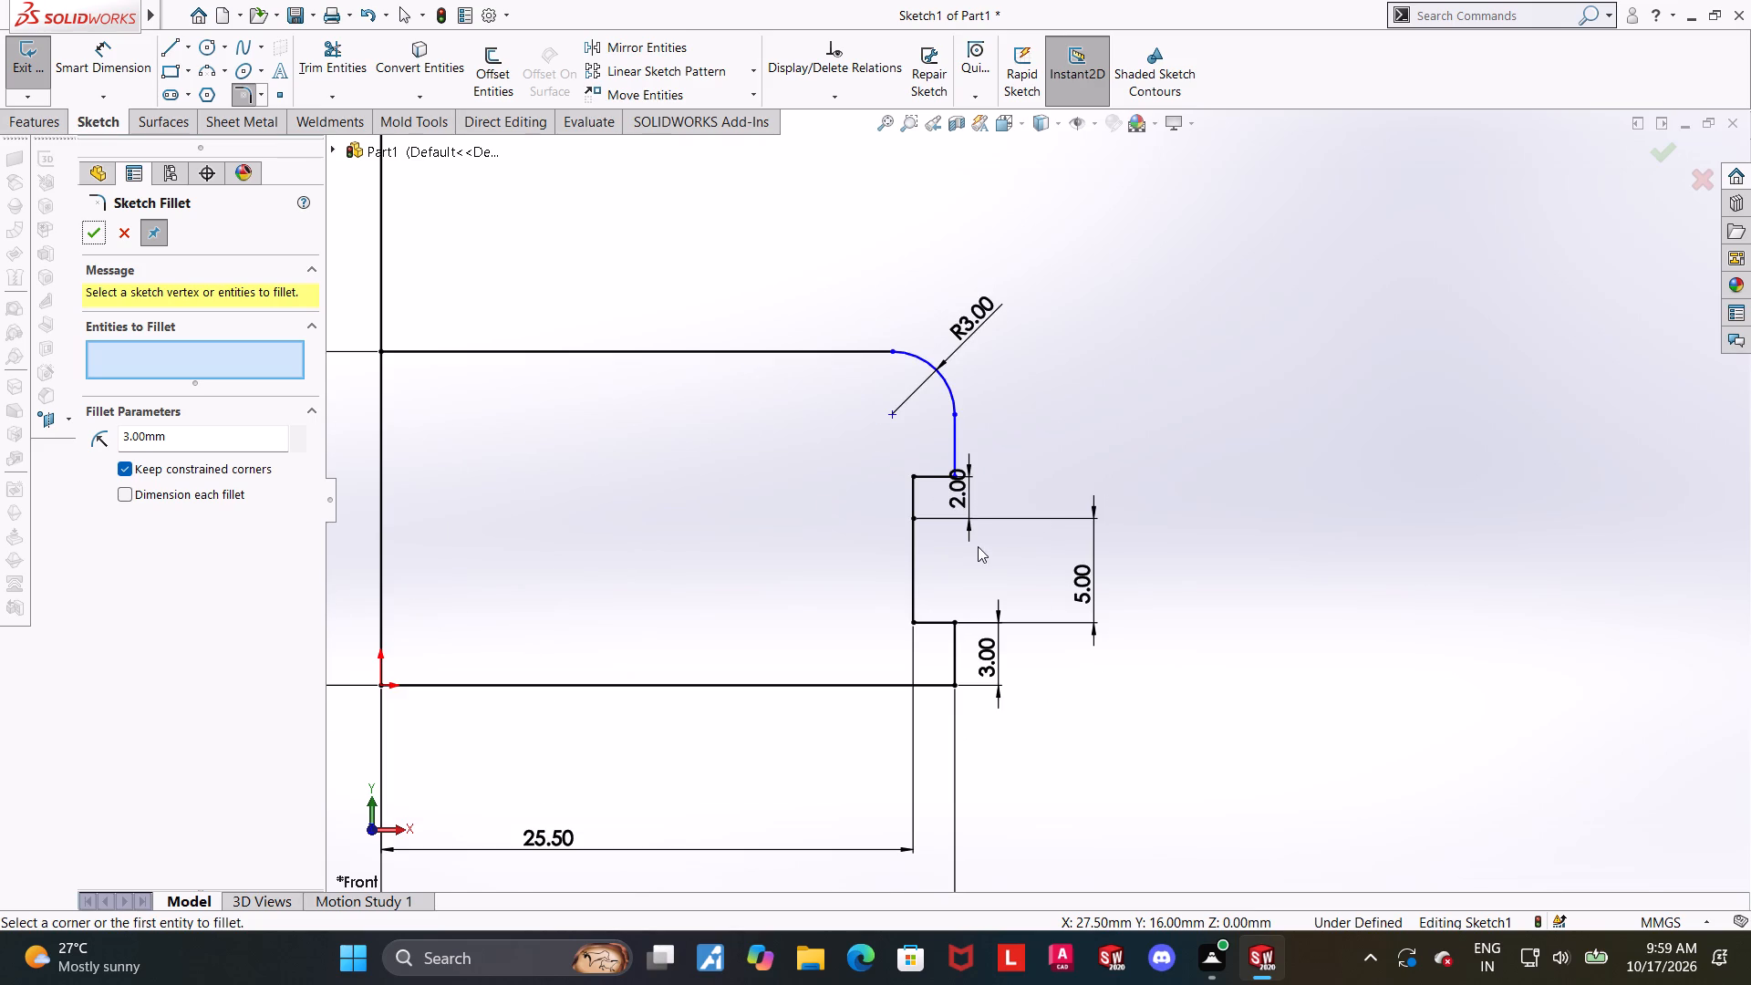
pyautogui.scroll(1, 1010, 555)
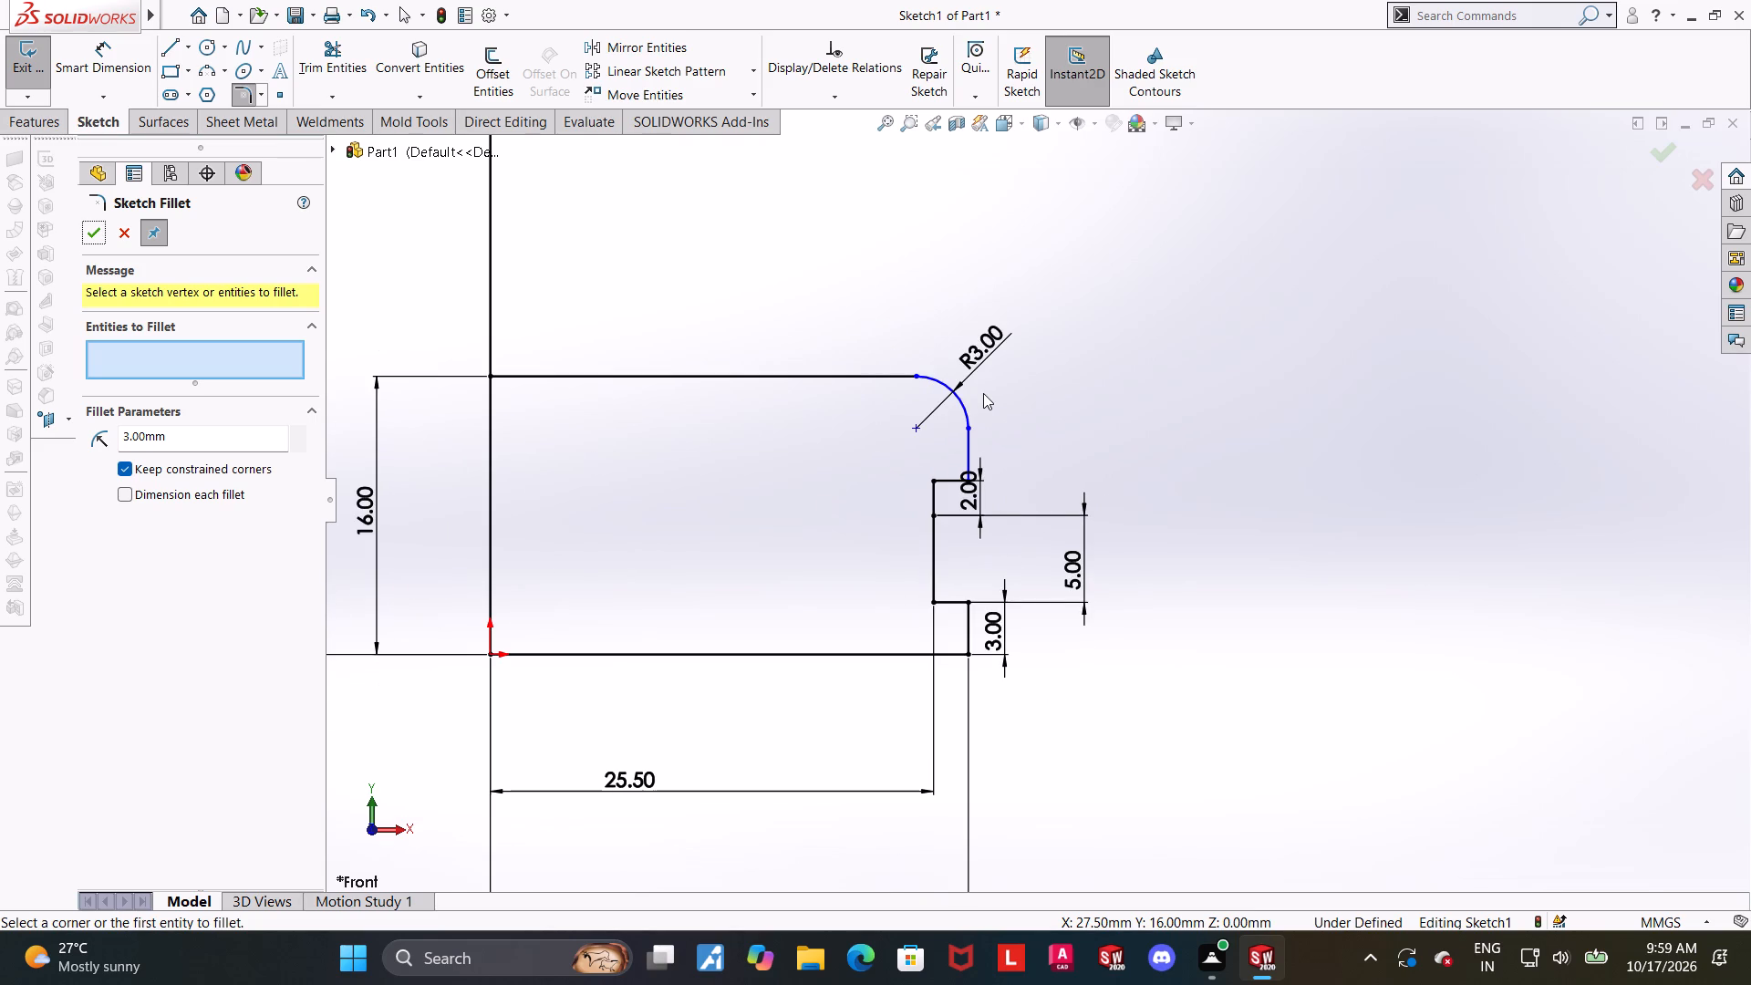
pyautogui.scroll(1, 983, 393)
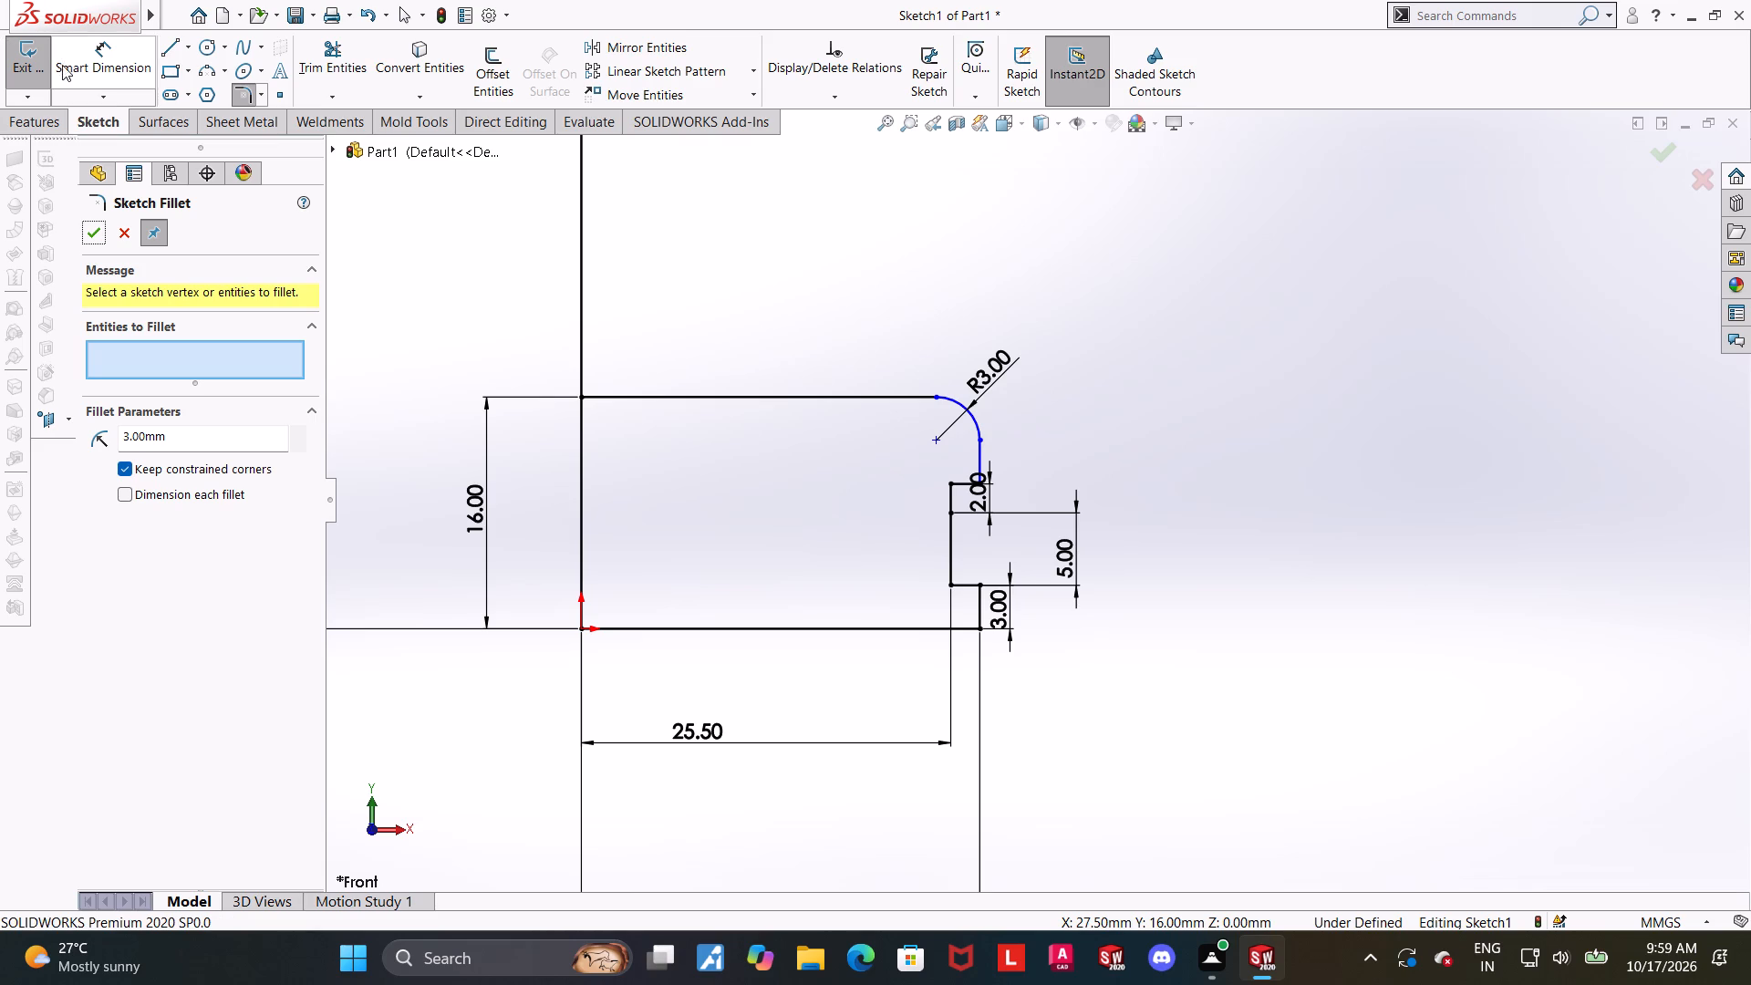
pyautogui.click(177, 40)
pyautogui.press('Escape')
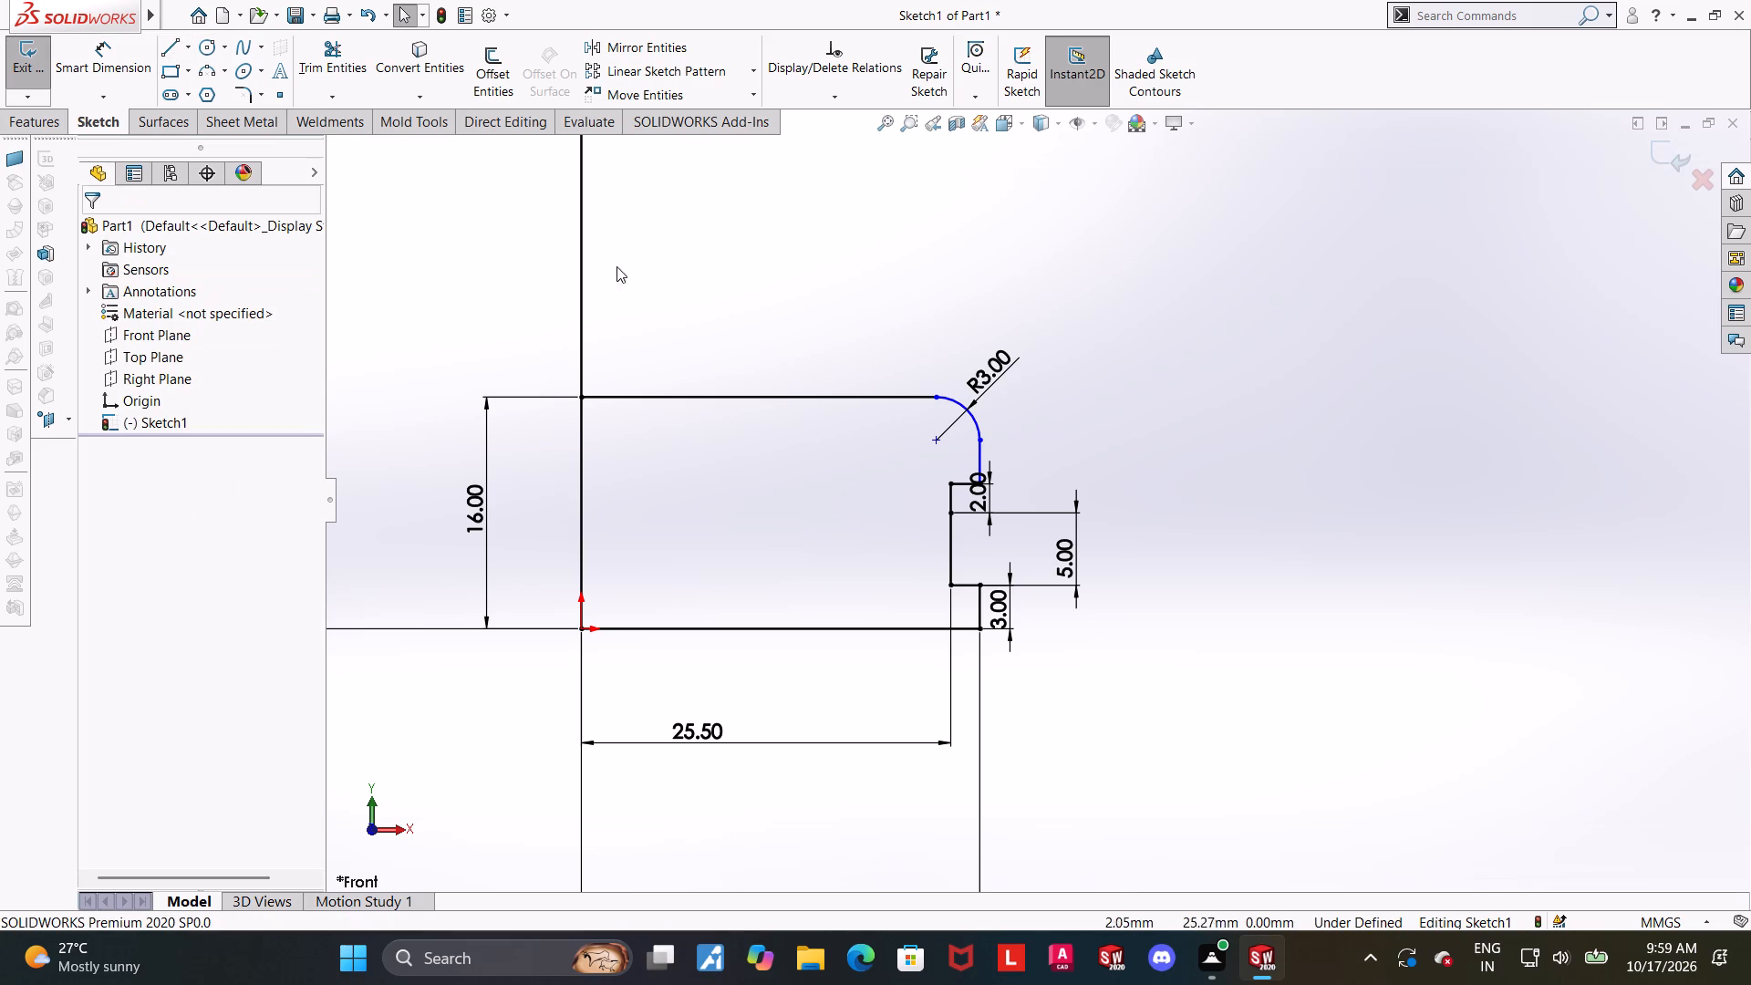
pyautogui.press('Escape')
# Trim away the long upper horizontal line between the vertical leg and the fillet arc.
pyautogui.click(349, 66)
pyautogui.moveTo(823, 461); pyautogui.dragTo(828, 256)
pyautogui.press('Escape')
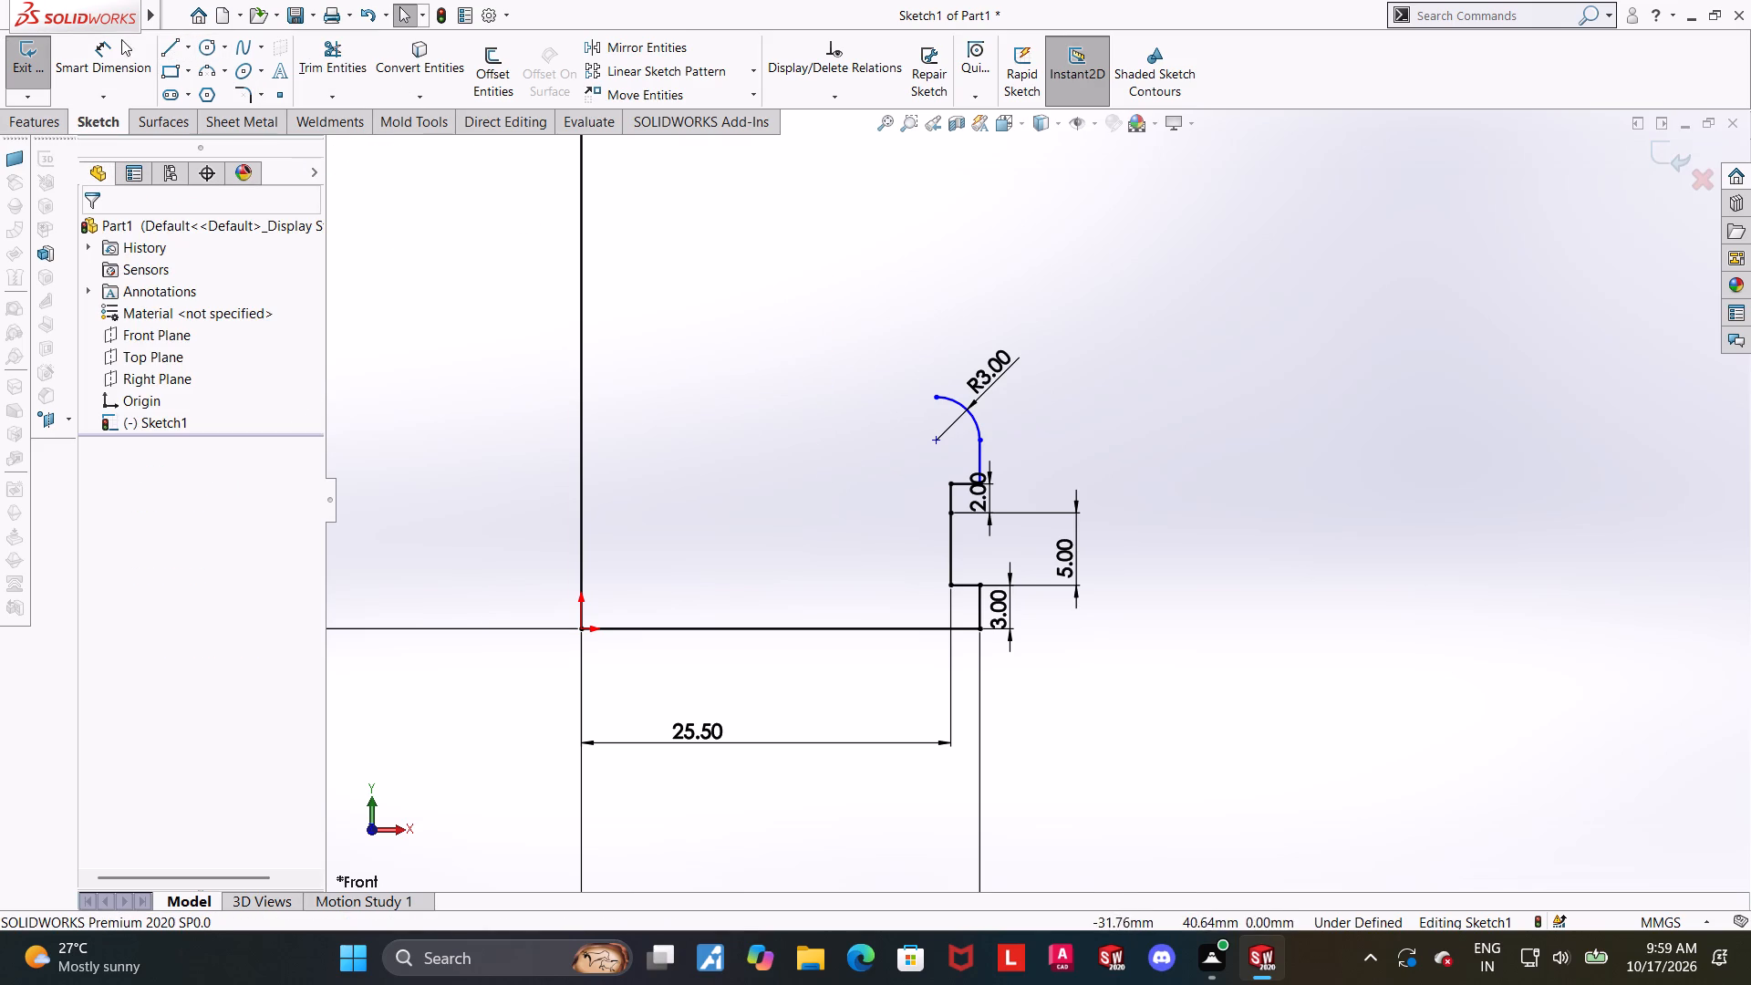
# Sketch a horizontal line about 4.5 mm long from the fillet arc's upper end toward the vertical leg.
pyautogui.doubleClick(167, 43)
pyautogui.click(935, 398)
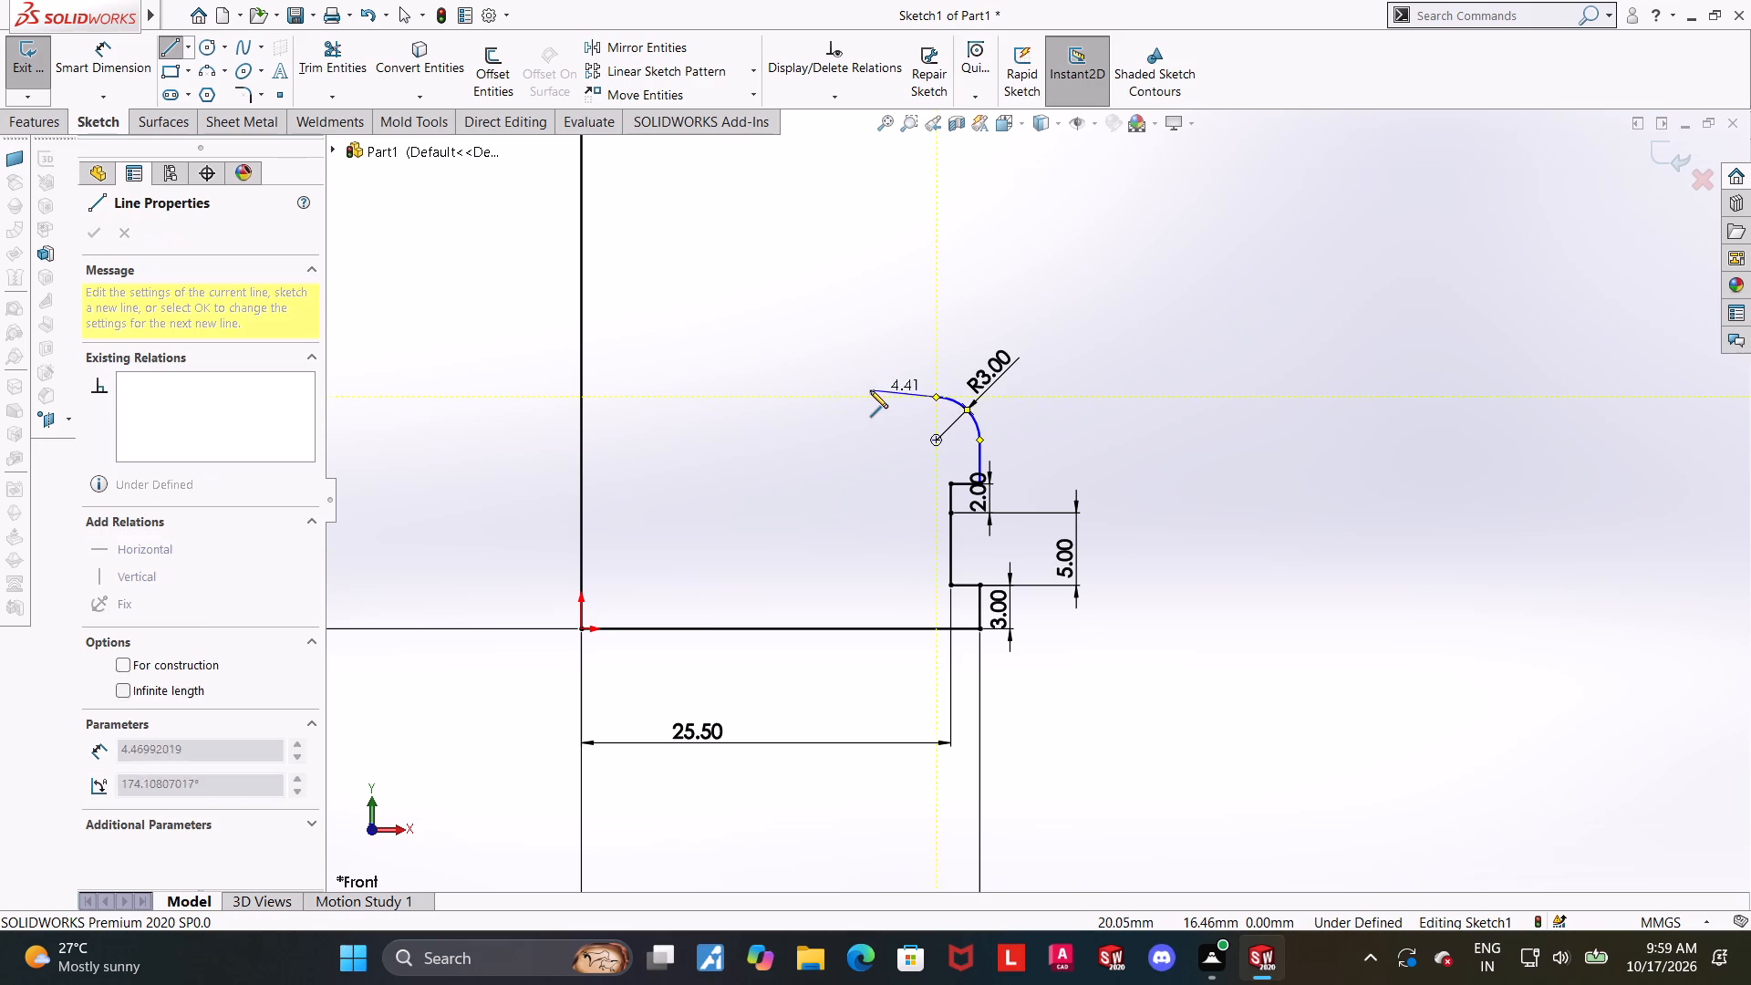
pyautogui.click(870, 396)
pyautogui.press('Escape')
pyautogui.press('Escape')
pyautogui.press('Escape')
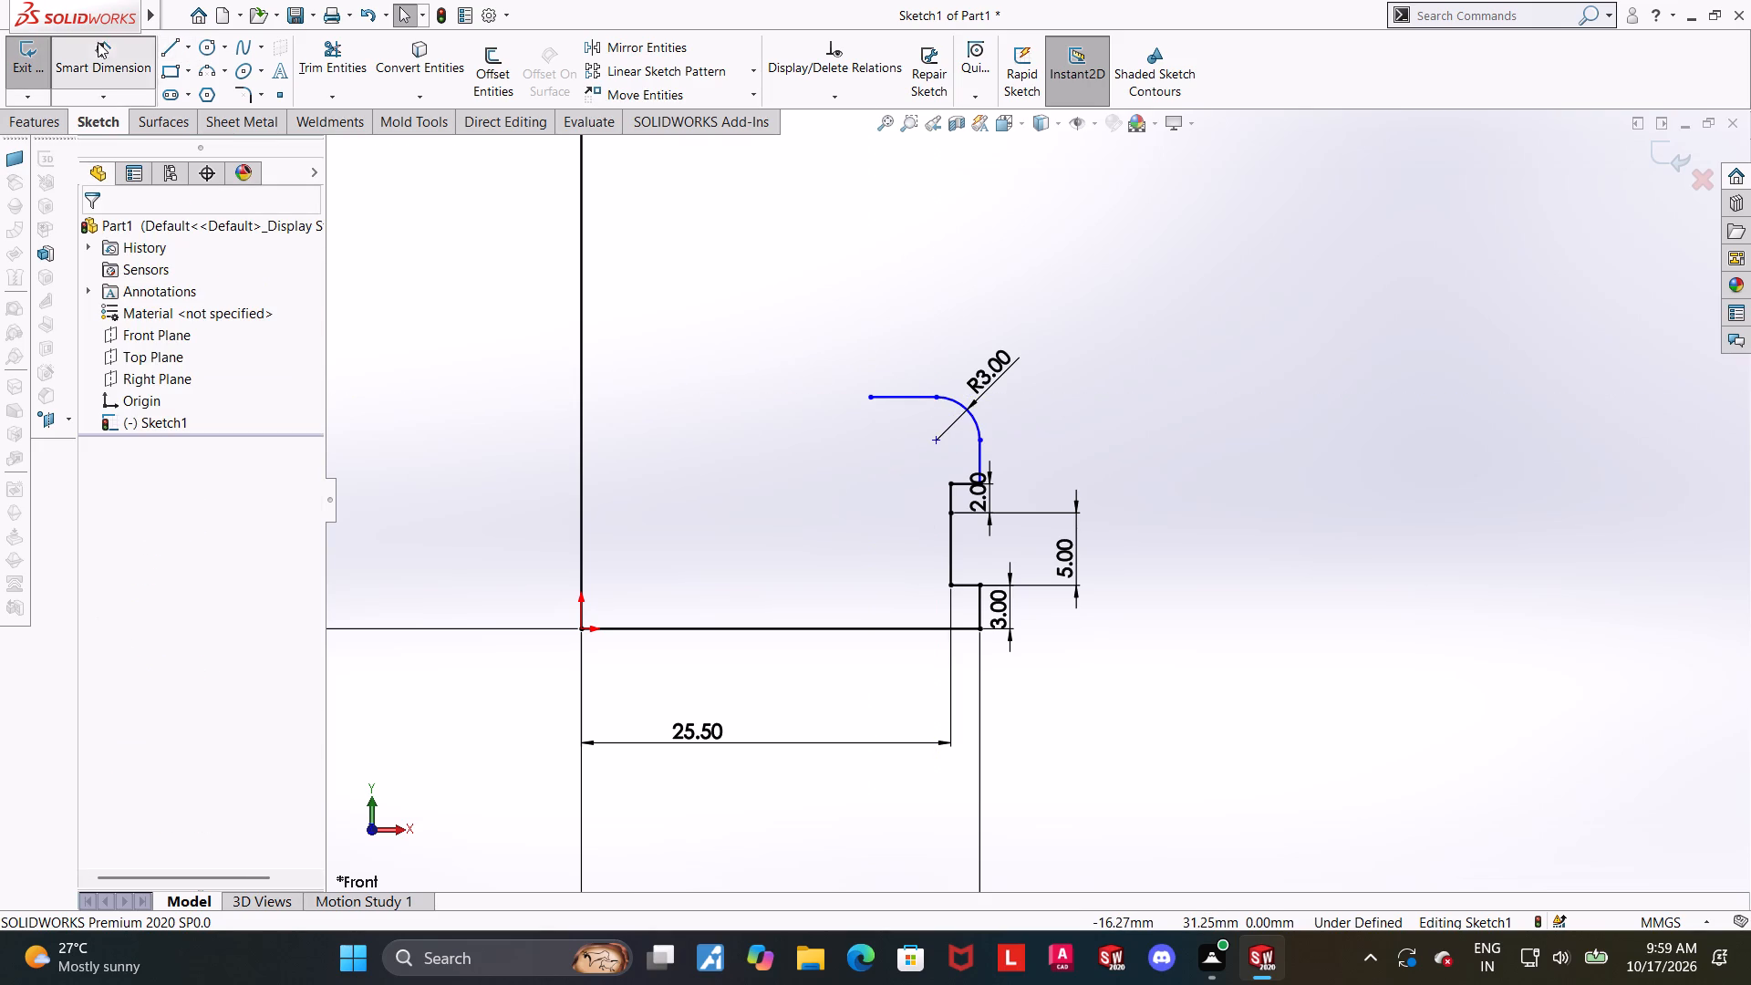
# Dimension the distance between the short upper horizontal line and the base line to 16 mm.
pyautogui.click(96, 43)
pyautogui.click(907, 397)
pyautogui.click(857, 631)
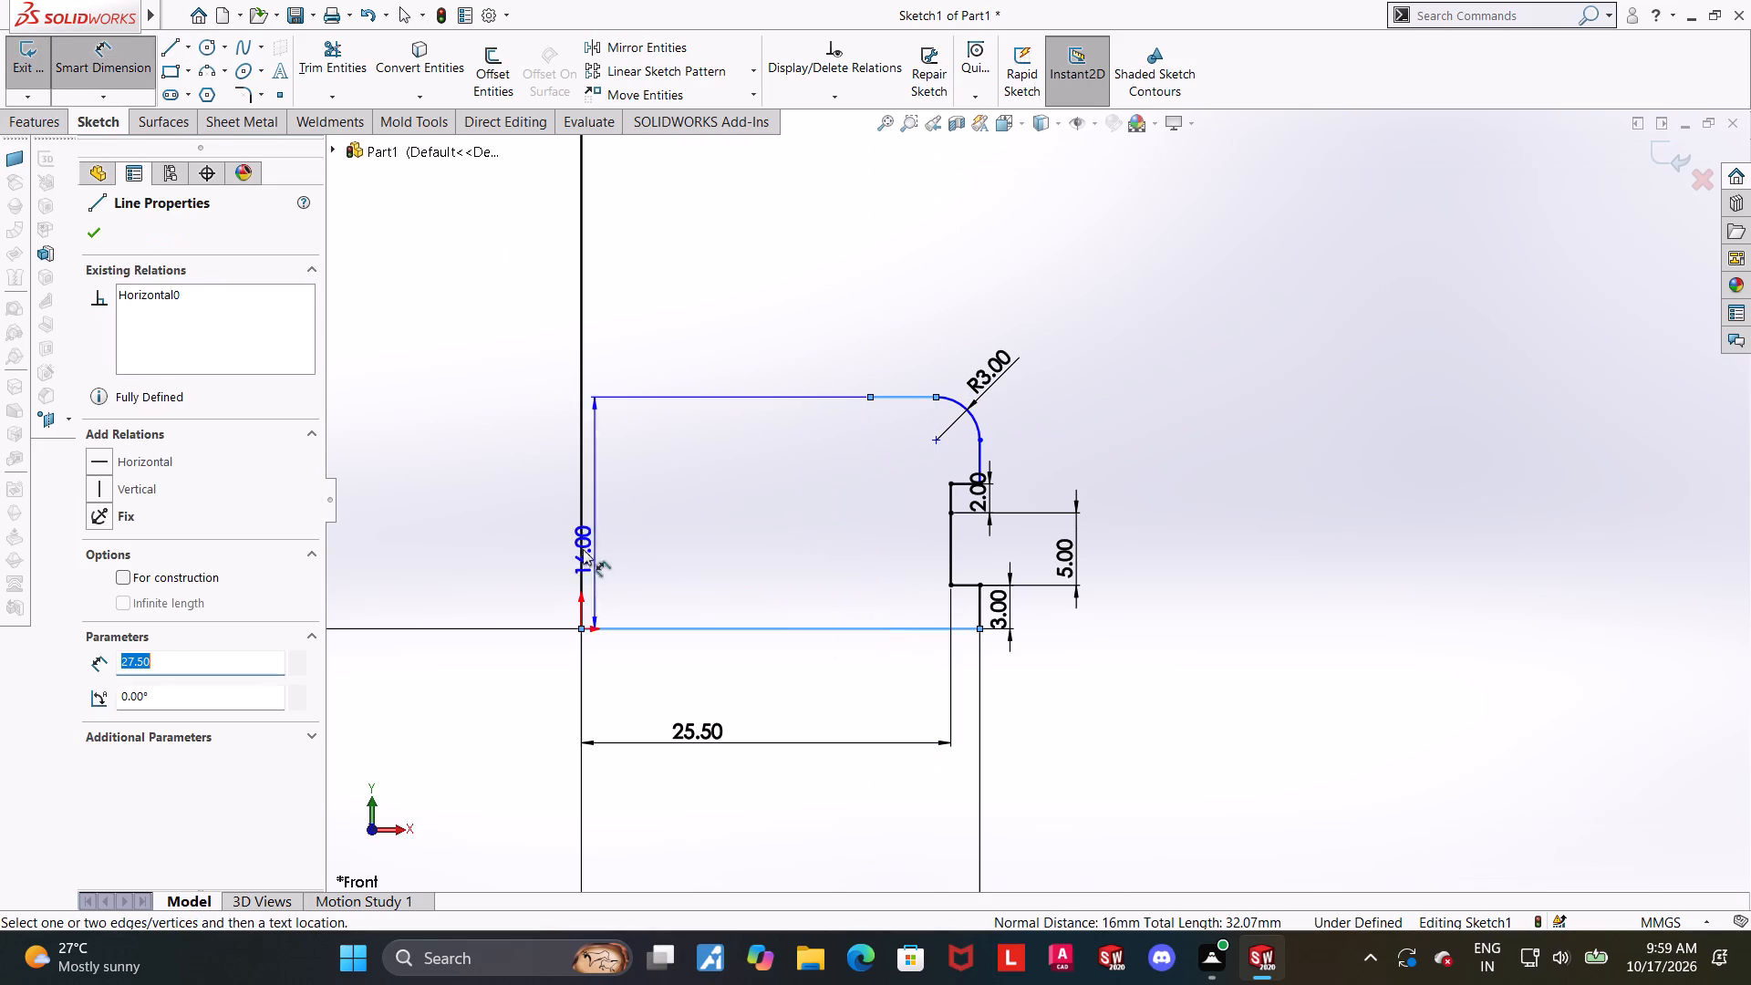
pyautogui.click(503, 547)
pyautogui.click(433, 522)
pyautogui.press('Escape')
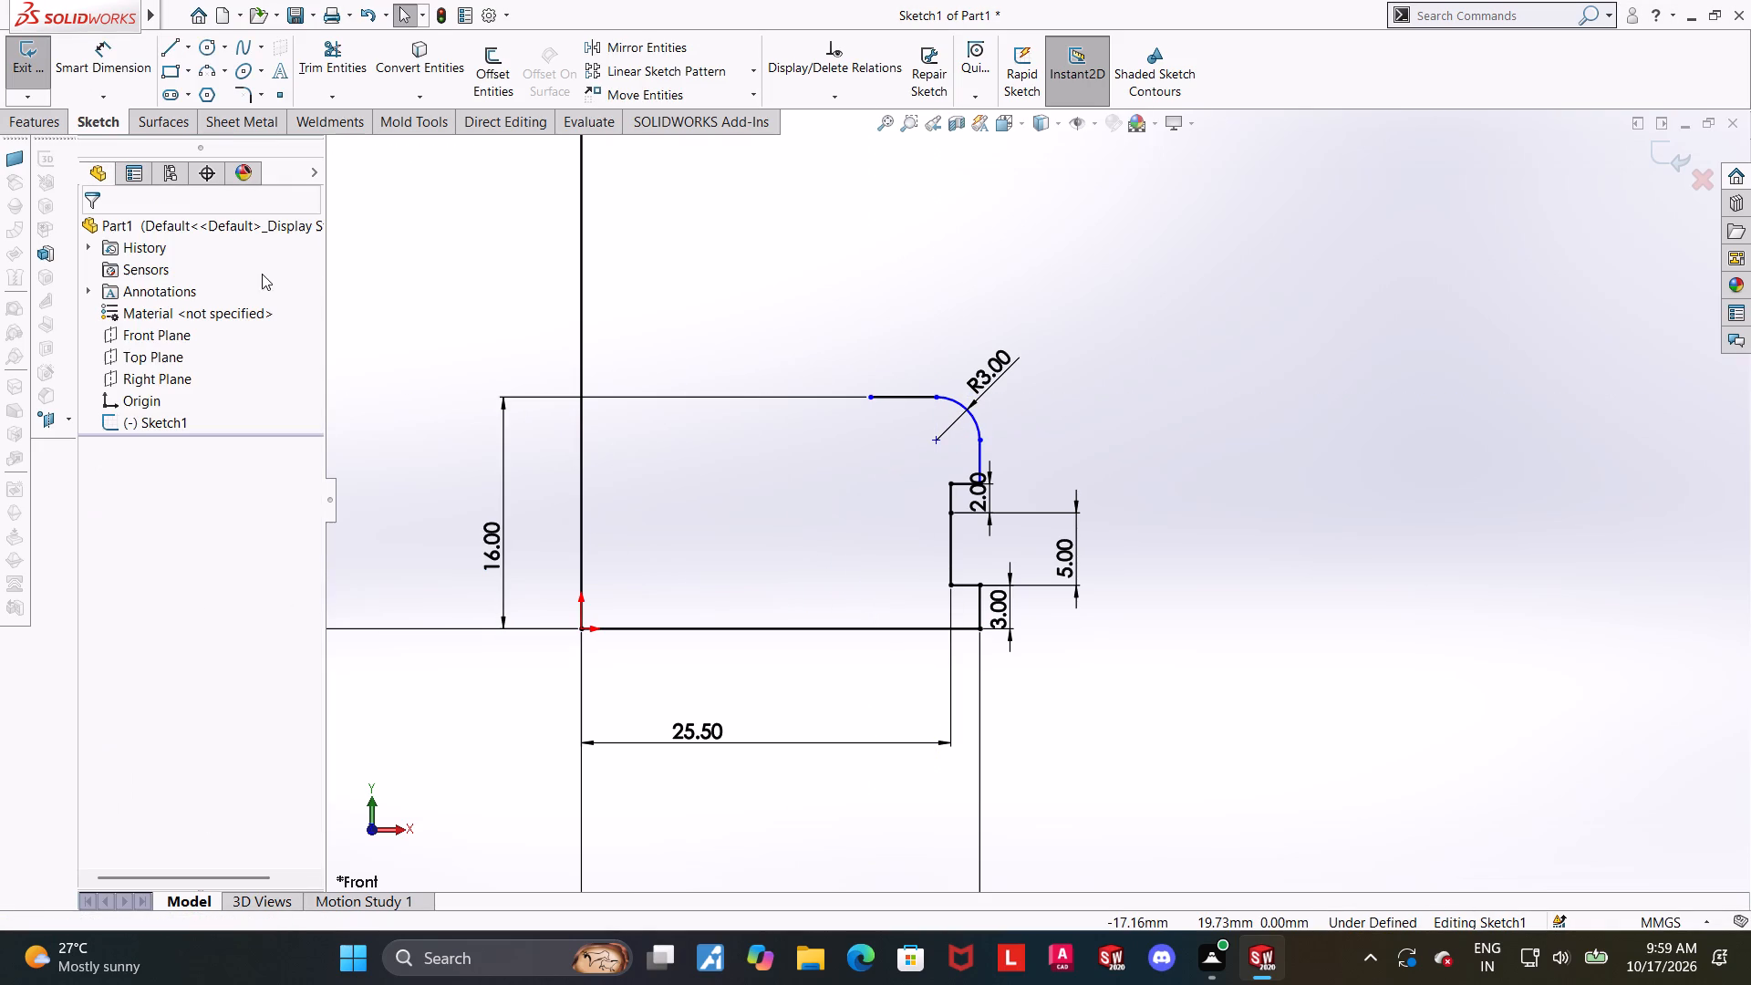
# Dimension the distance from the vertical leg to the free end of the short upper horizontal line to 20.5 mm.
pyautogui.click(113, 45)
pyautogui.click(579, 559)
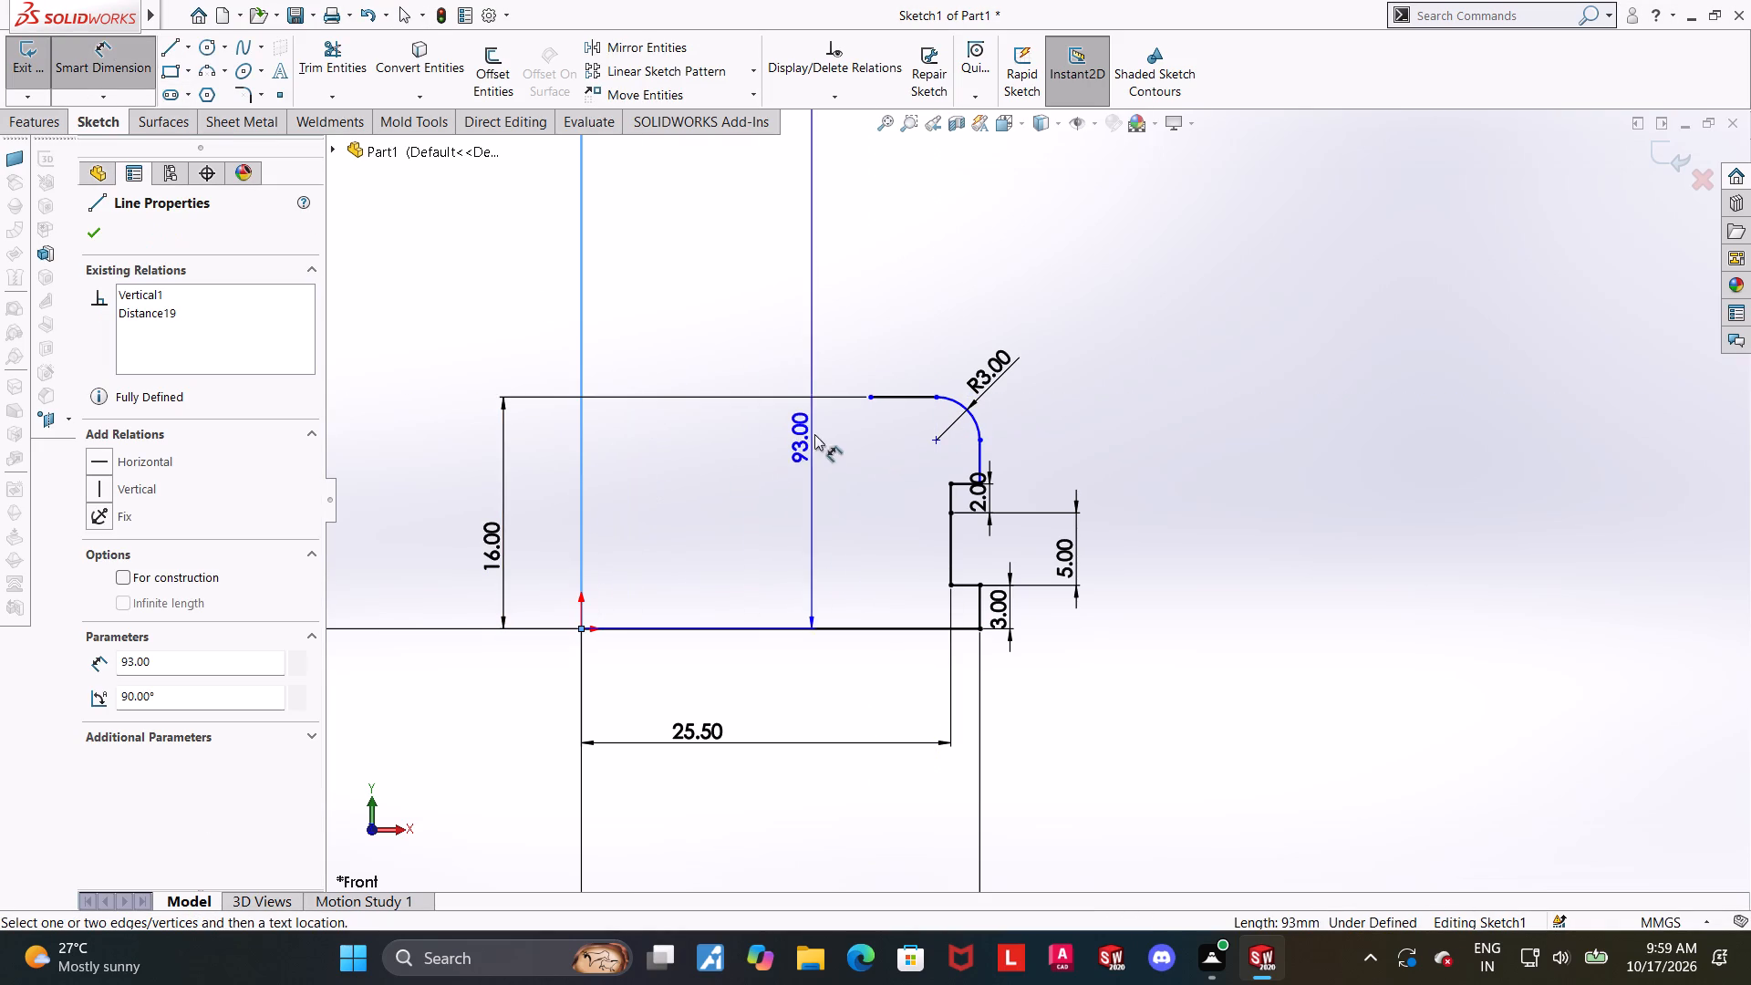
pyautogui.click(874, 396)
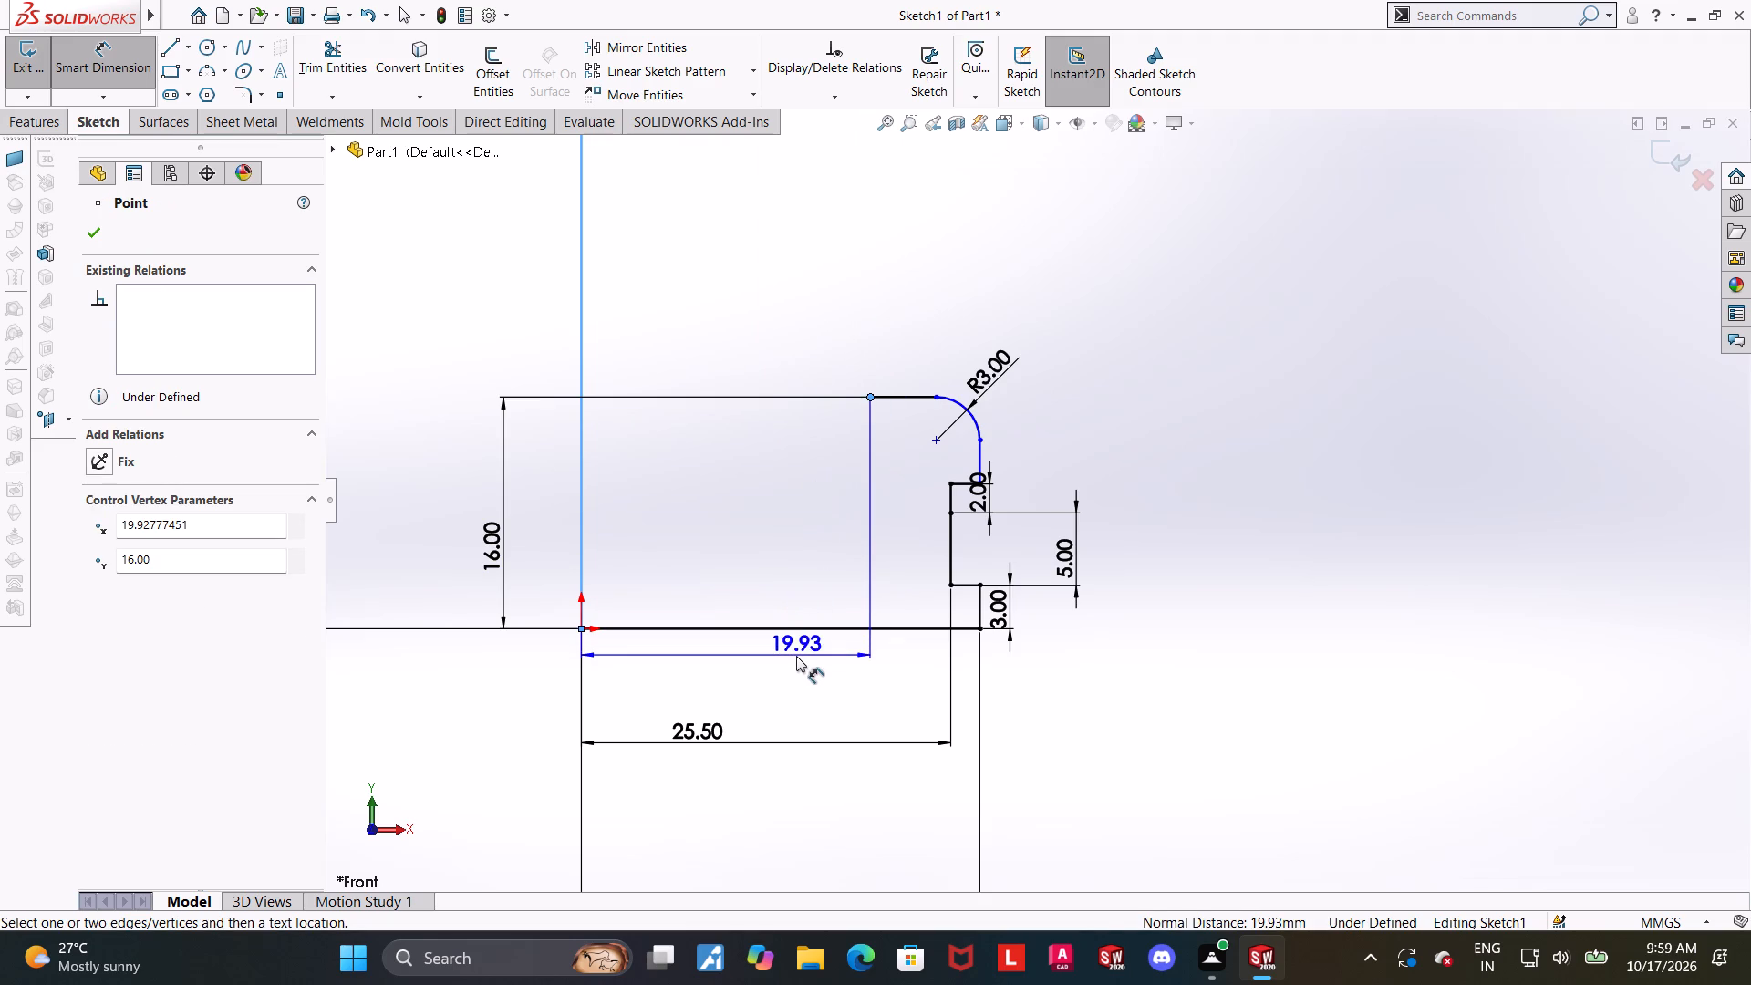
pyautogui.click(798, 661)
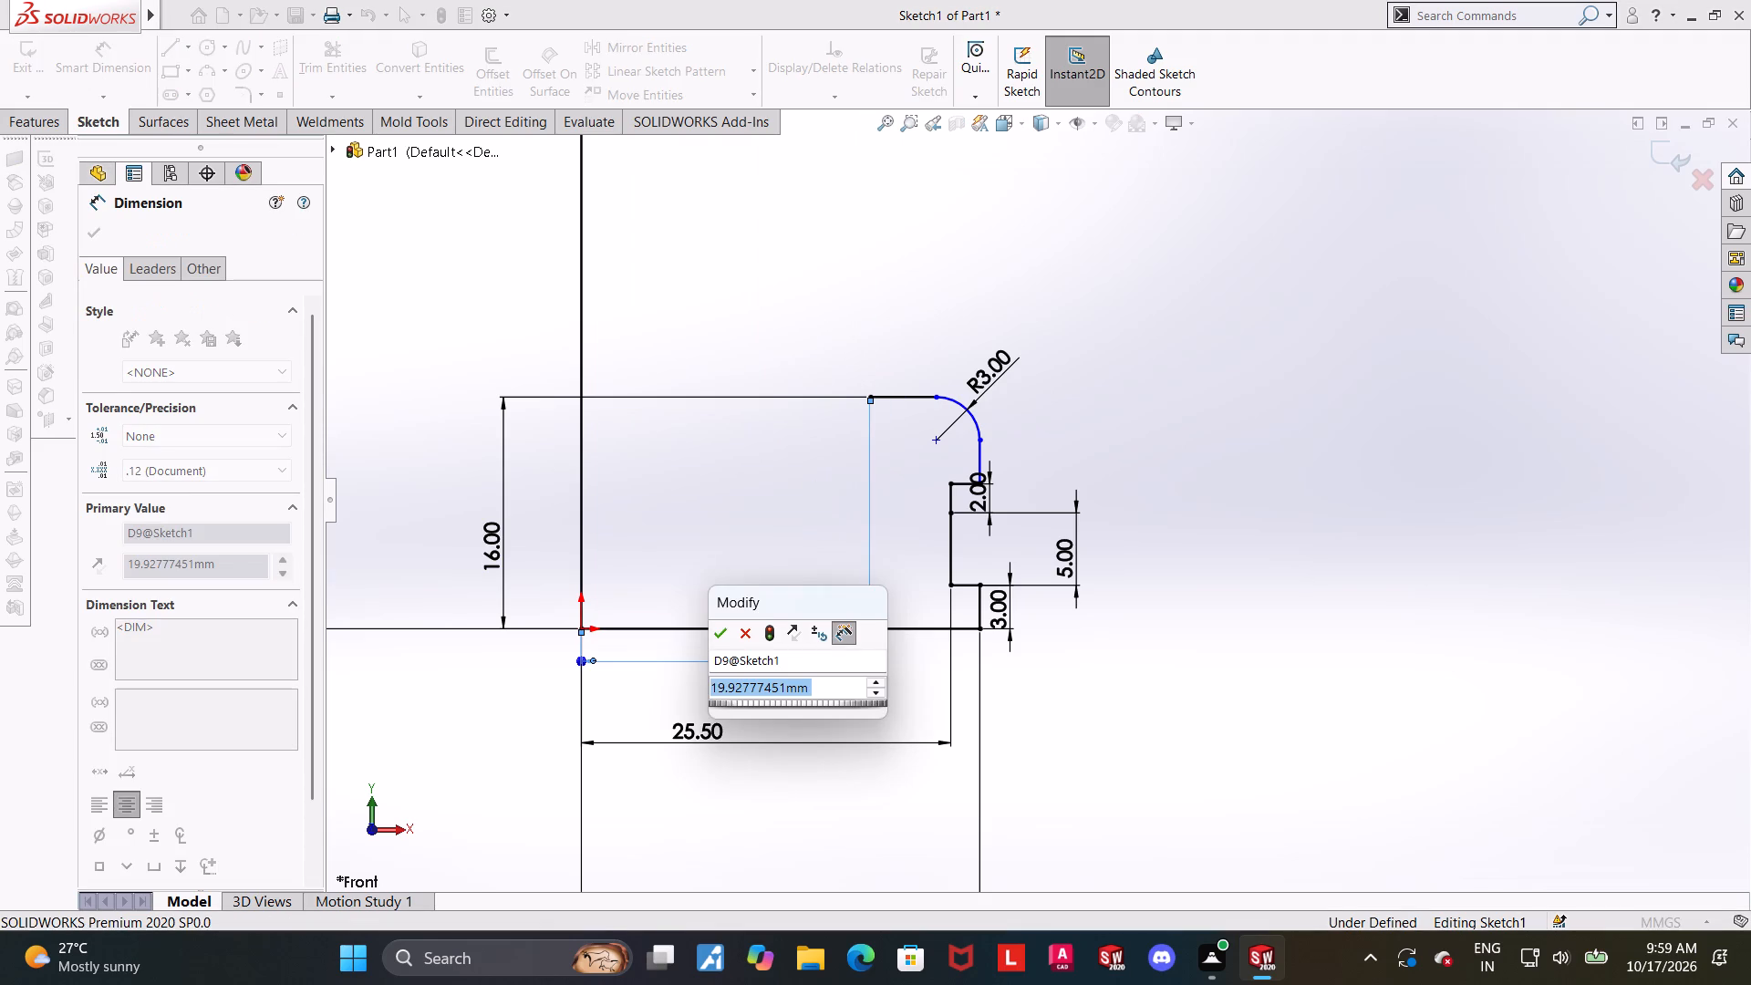
pyautogui.write('41')
pyautogui.write('/2')
pyautogui.press('Return')
pyautogui.press('Escape')
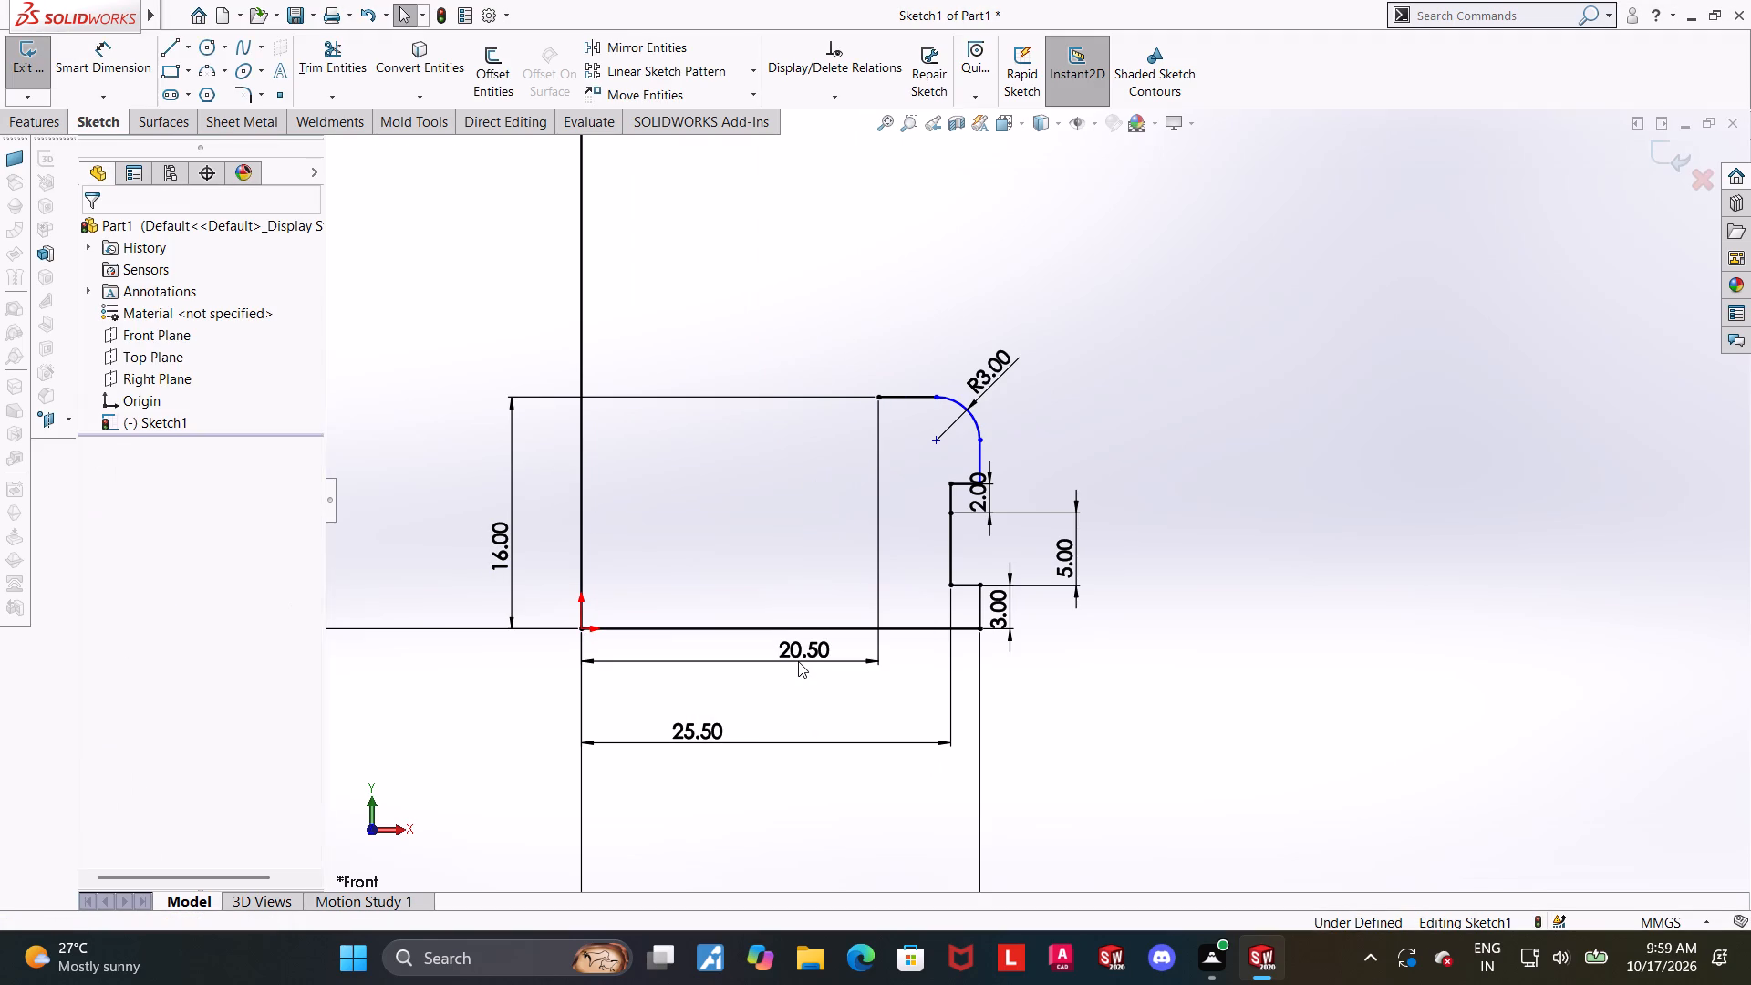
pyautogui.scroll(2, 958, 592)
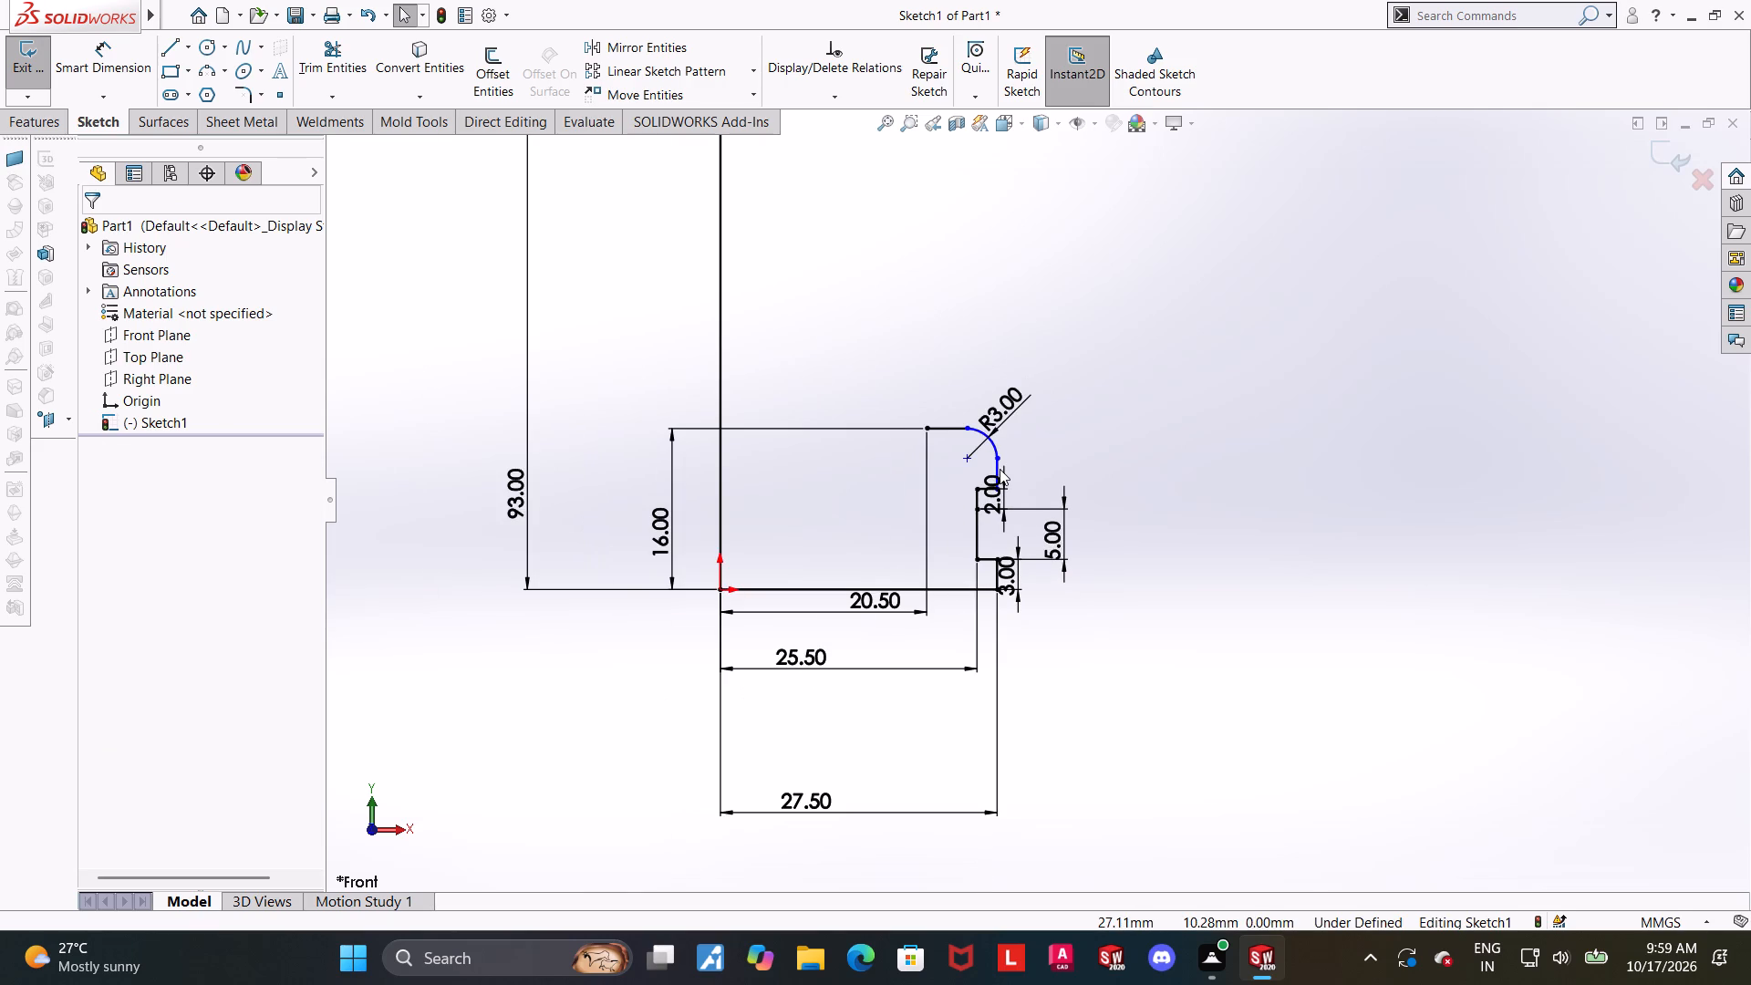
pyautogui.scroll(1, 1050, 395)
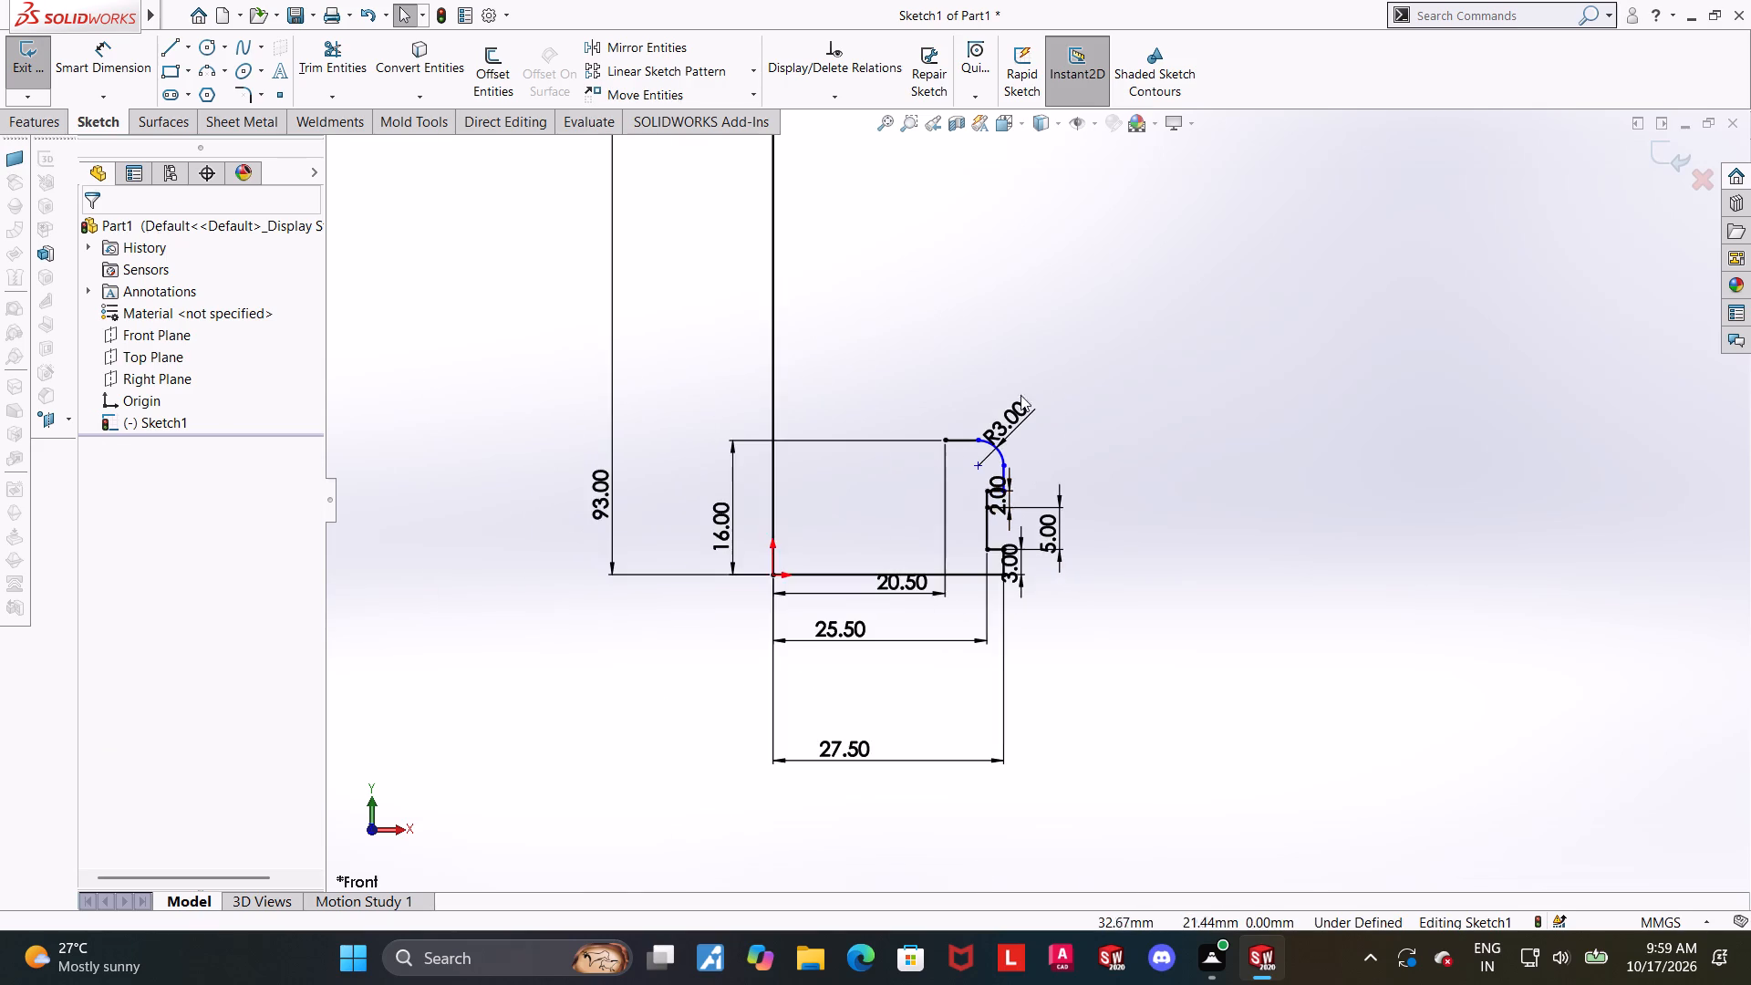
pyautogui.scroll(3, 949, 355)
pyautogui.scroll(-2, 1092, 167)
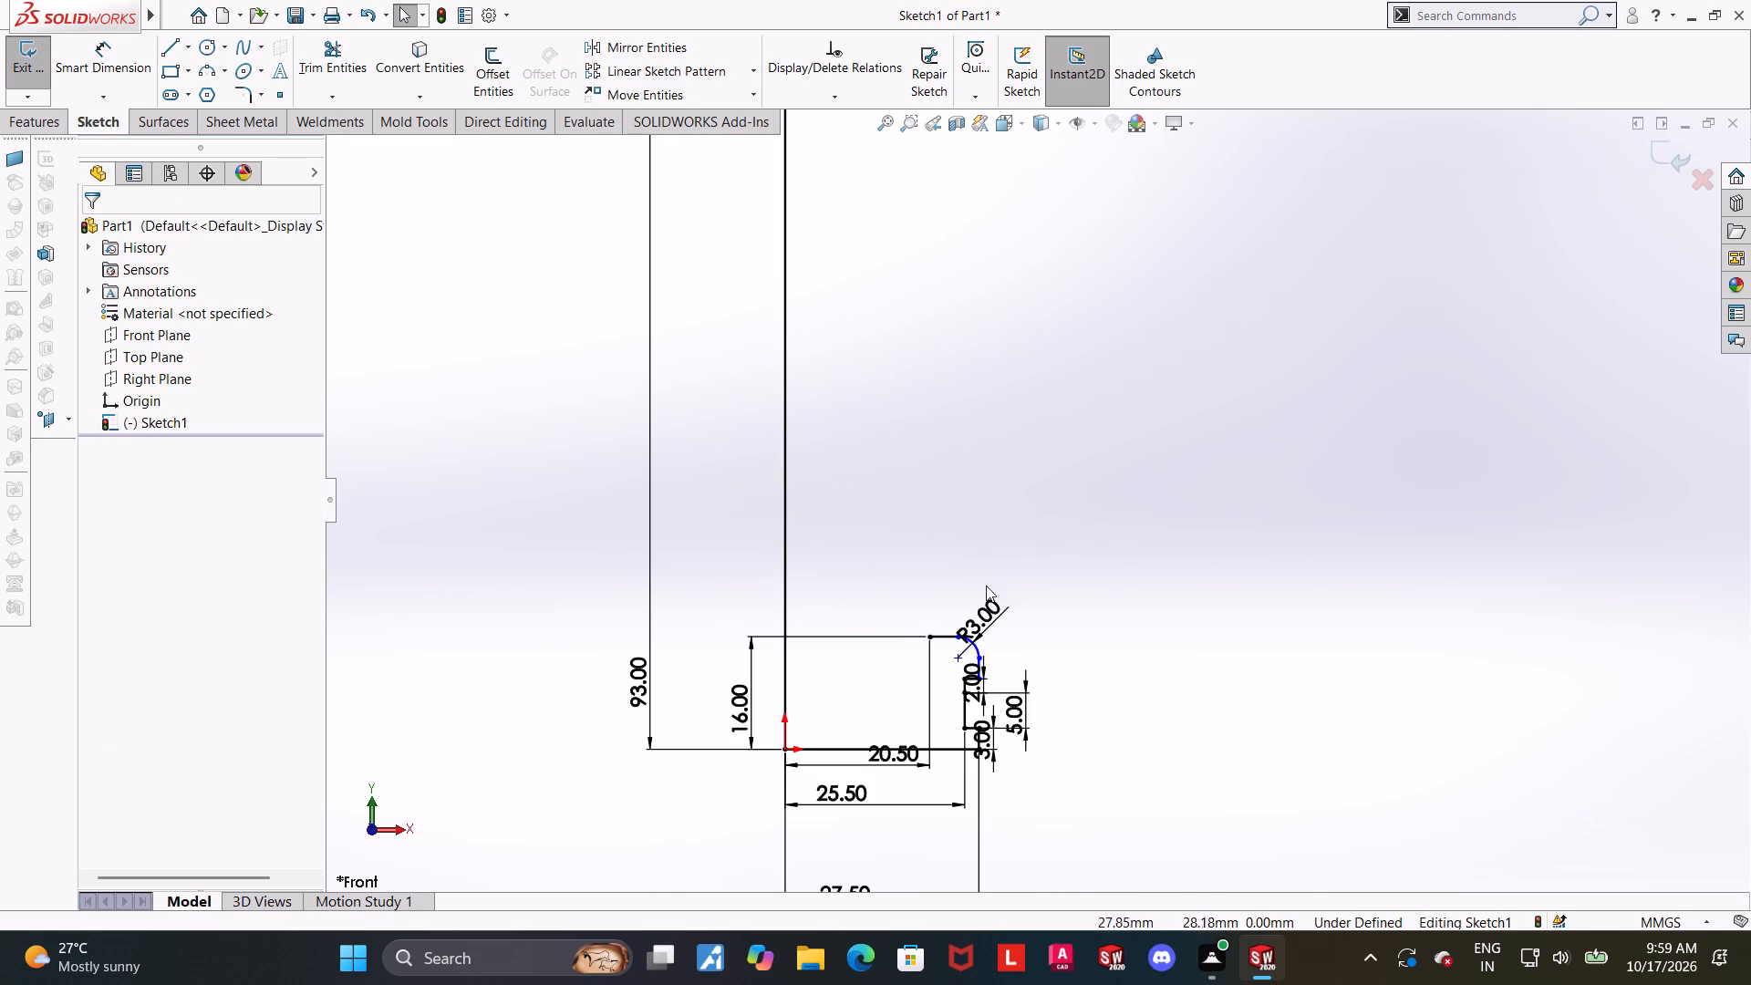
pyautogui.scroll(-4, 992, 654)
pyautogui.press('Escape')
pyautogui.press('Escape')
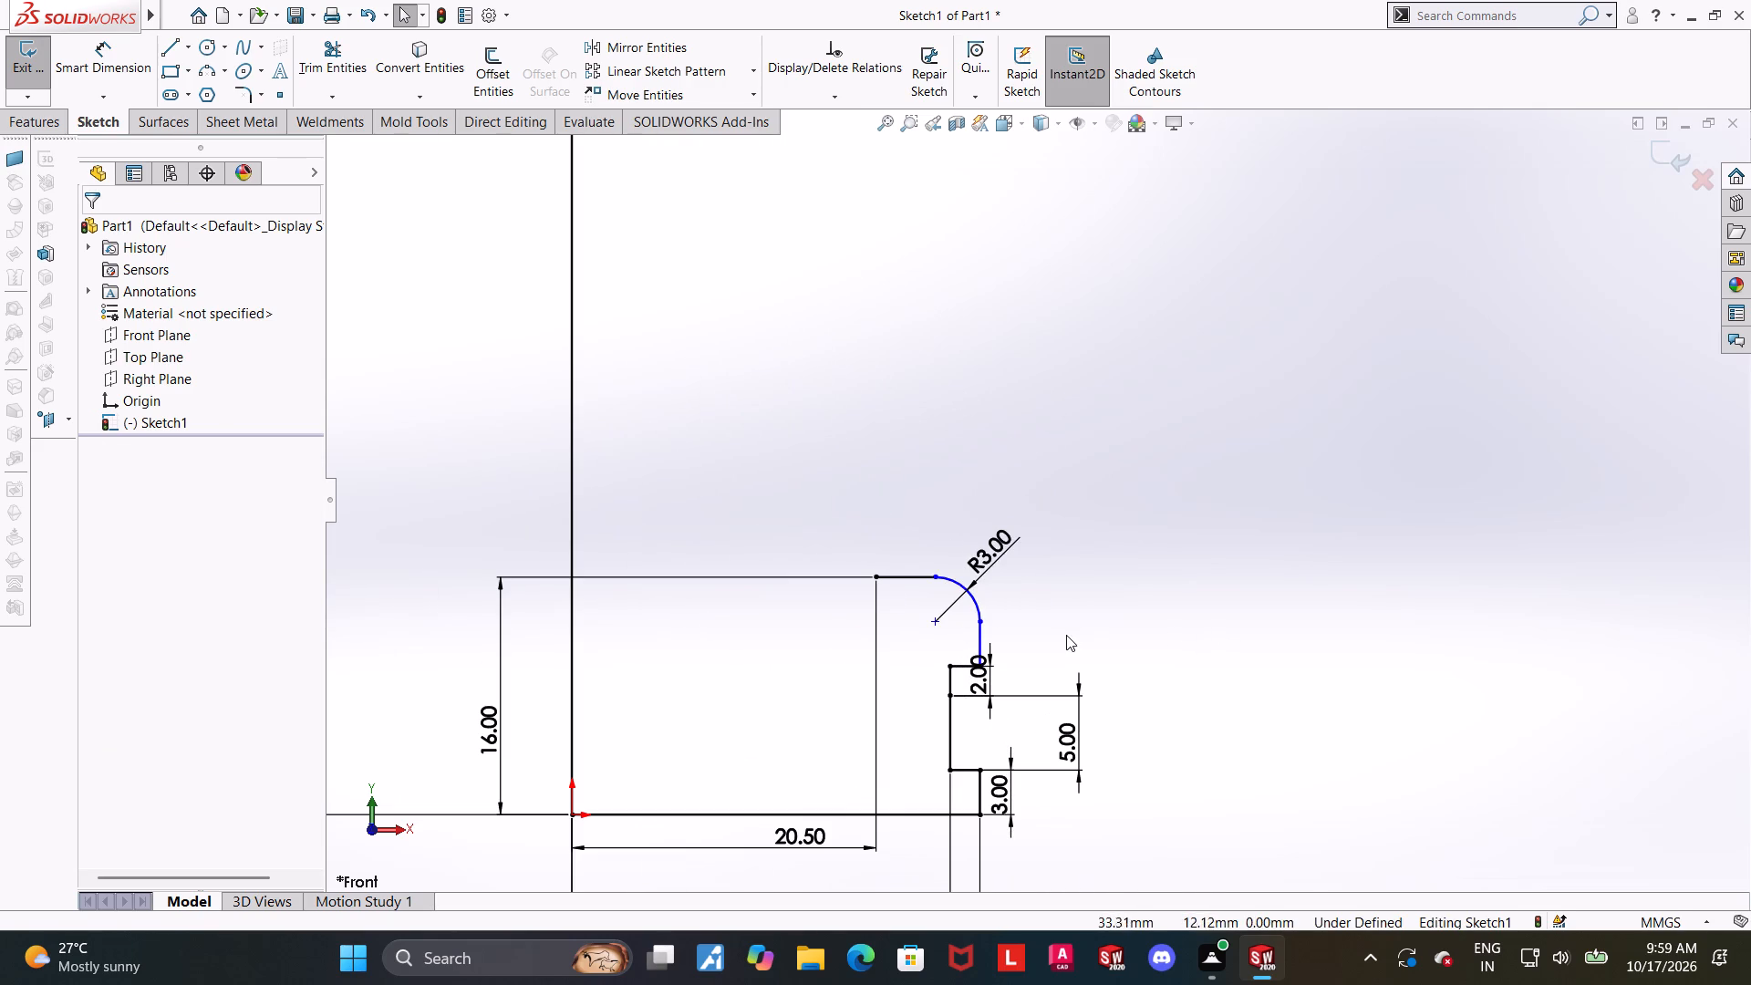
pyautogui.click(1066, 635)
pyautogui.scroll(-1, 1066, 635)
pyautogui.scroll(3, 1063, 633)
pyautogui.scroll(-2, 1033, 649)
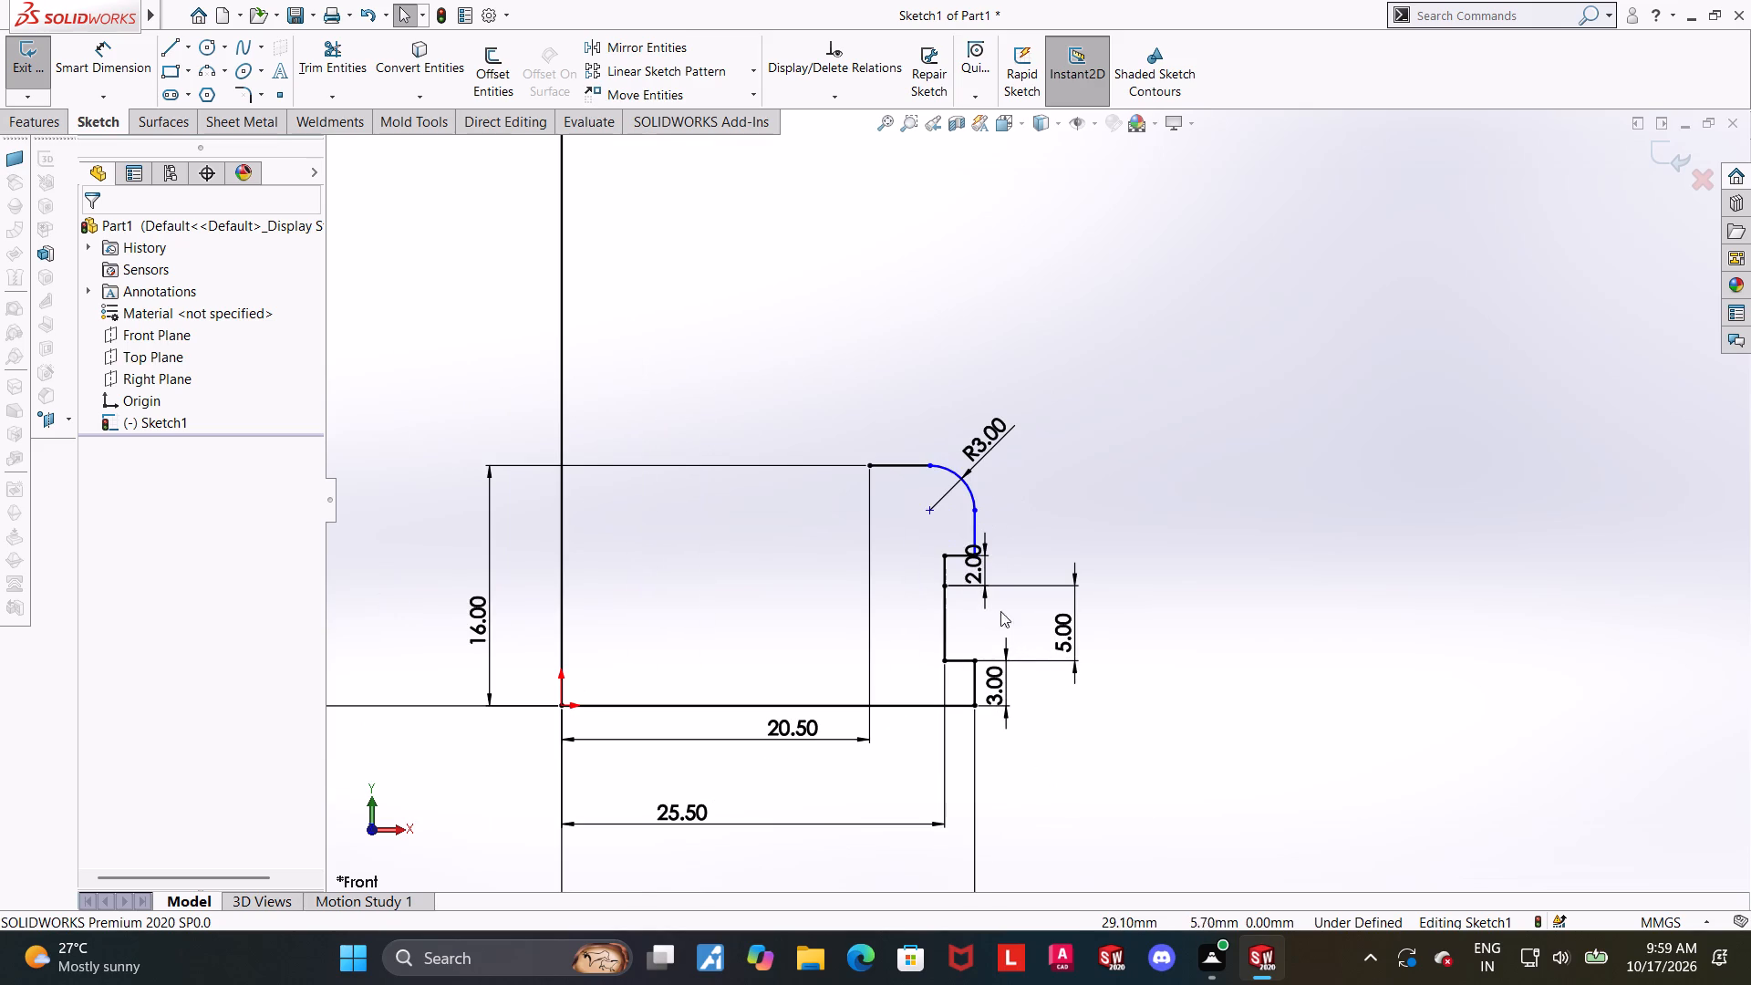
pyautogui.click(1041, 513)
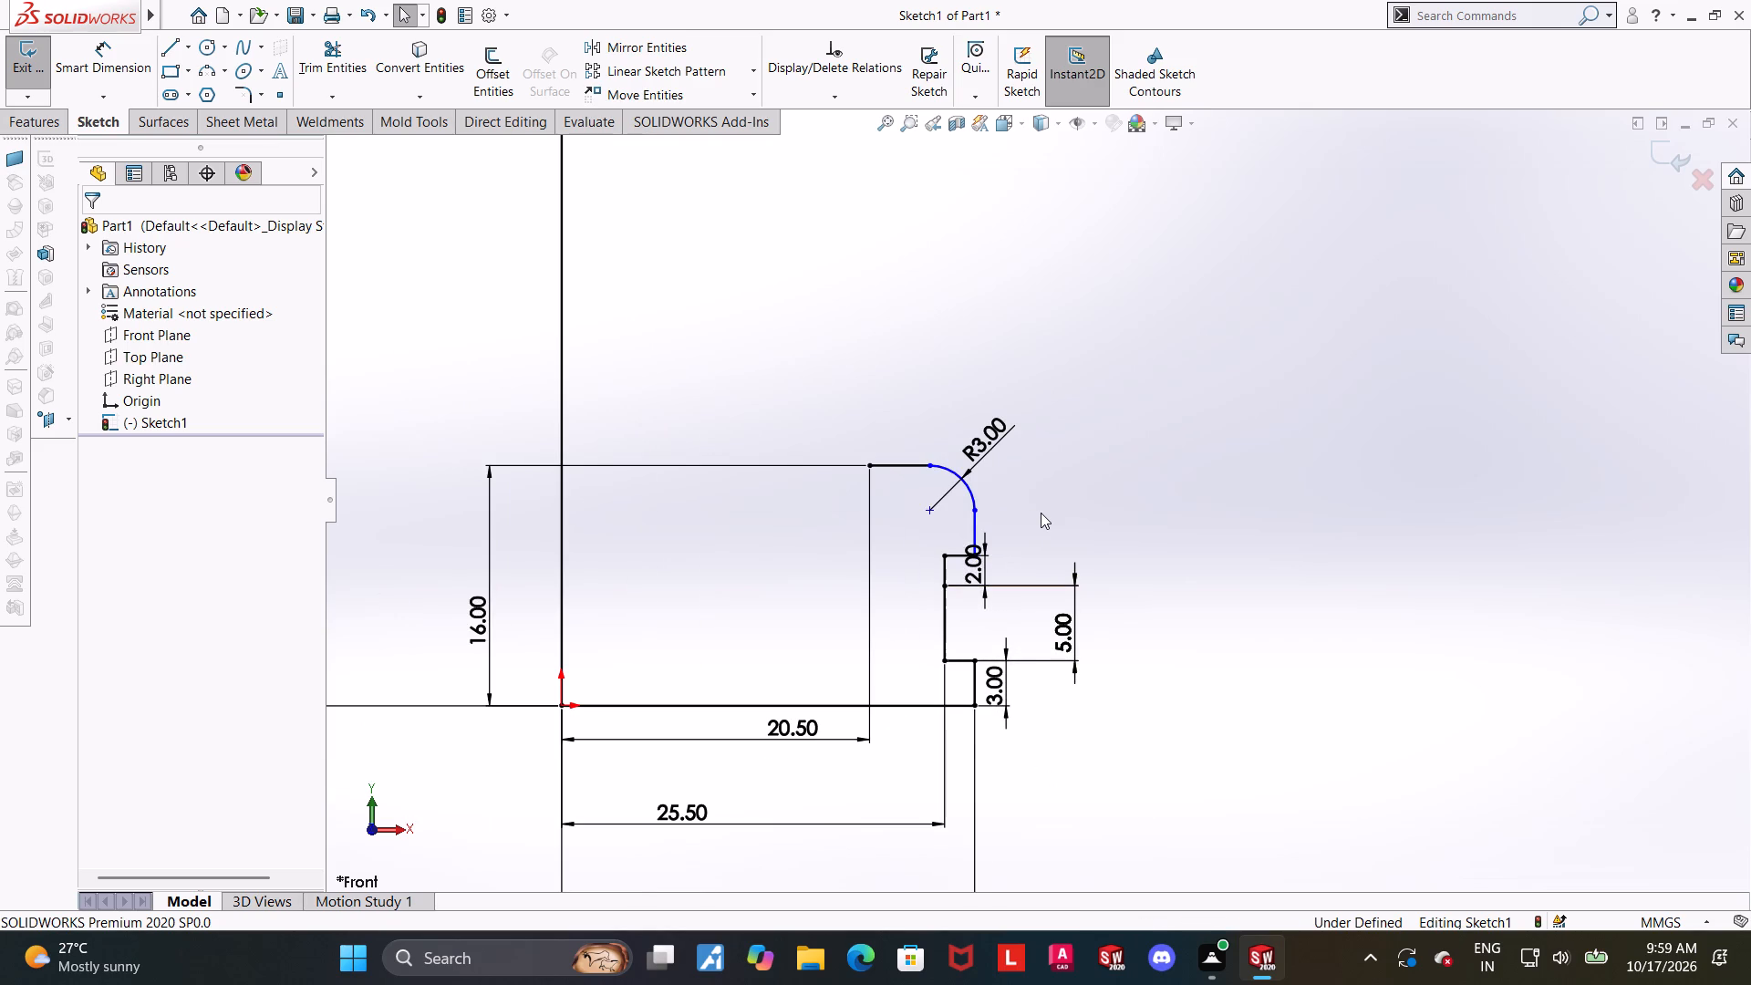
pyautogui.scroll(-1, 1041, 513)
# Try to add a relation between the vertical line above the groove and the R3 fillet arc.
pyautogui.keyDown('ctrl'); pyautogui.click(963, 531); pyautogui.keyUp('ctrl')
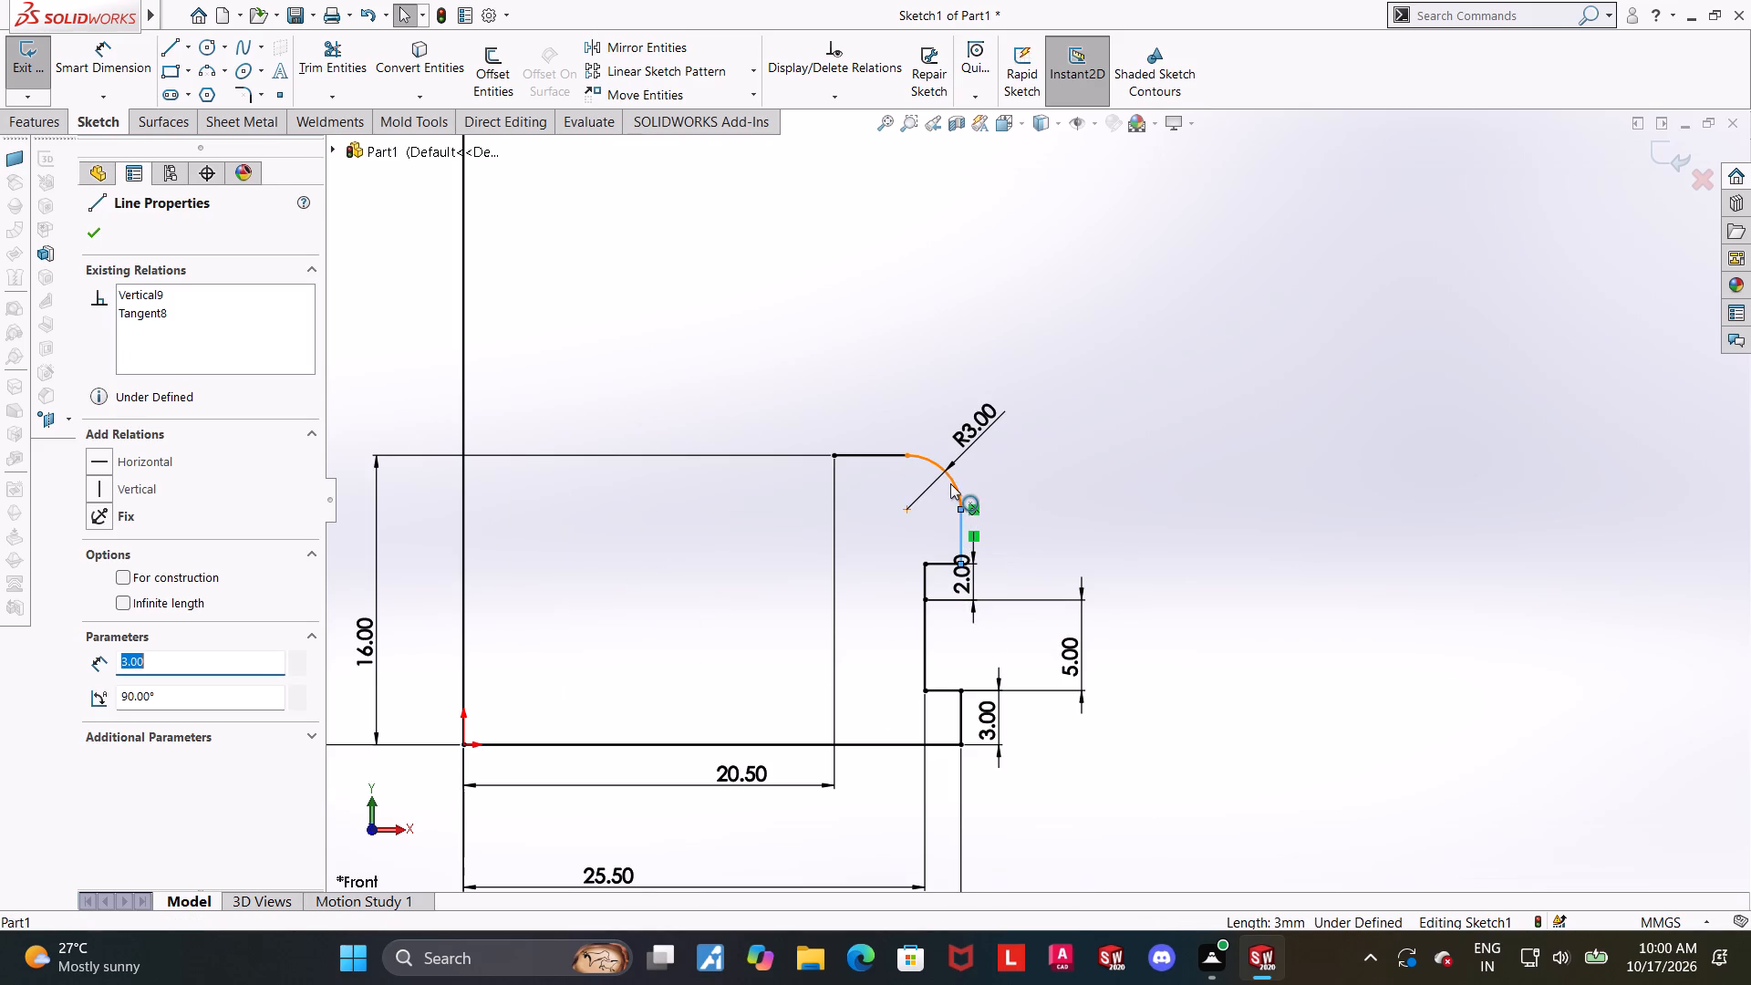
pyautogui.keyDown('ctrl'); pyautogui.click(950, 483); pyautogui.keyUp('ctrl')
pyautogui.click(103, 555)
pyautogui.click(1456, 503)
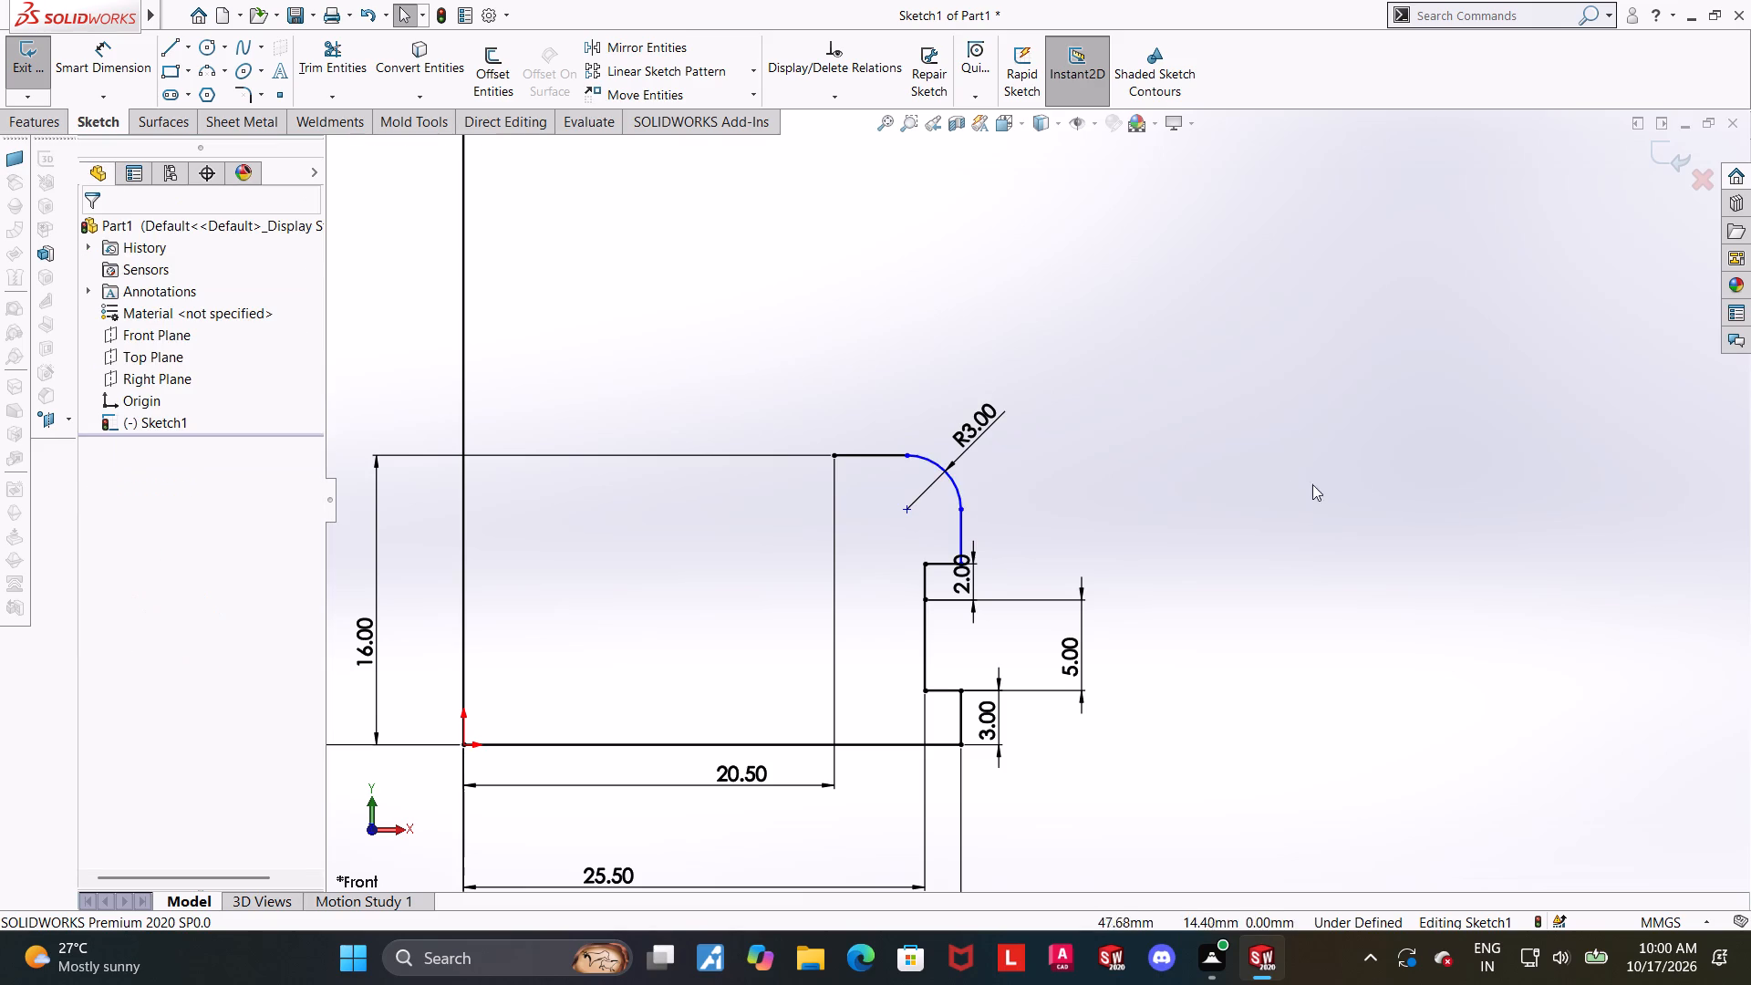
# Make the outer vertical line above the groove collinear with the 3 mm vertical line below the groove.
pyautogui.scroll(4, 1200, 495)
pyautogui.scroll(-2, 1038, 505)
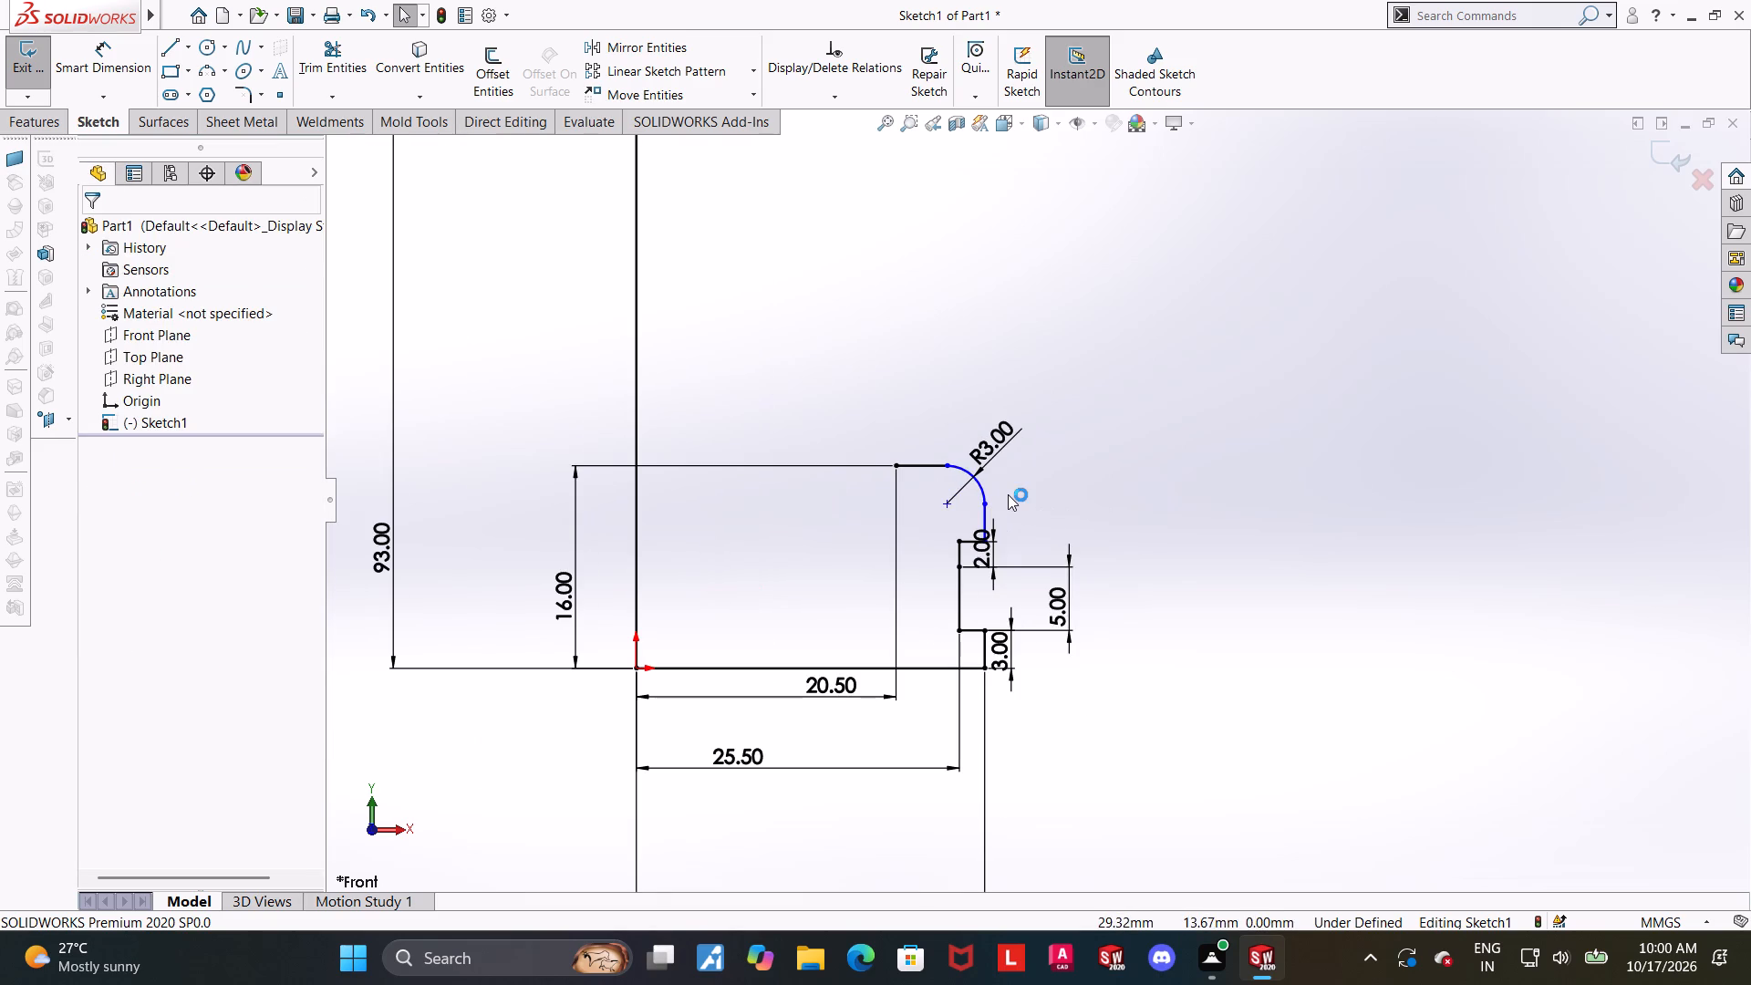
pyautogui.scroll(-3, 1013, 538)
pyautogui.keyDown('ctrl'); pyautogui.click(967, 504); pyautogui.keyUp('ctrl')
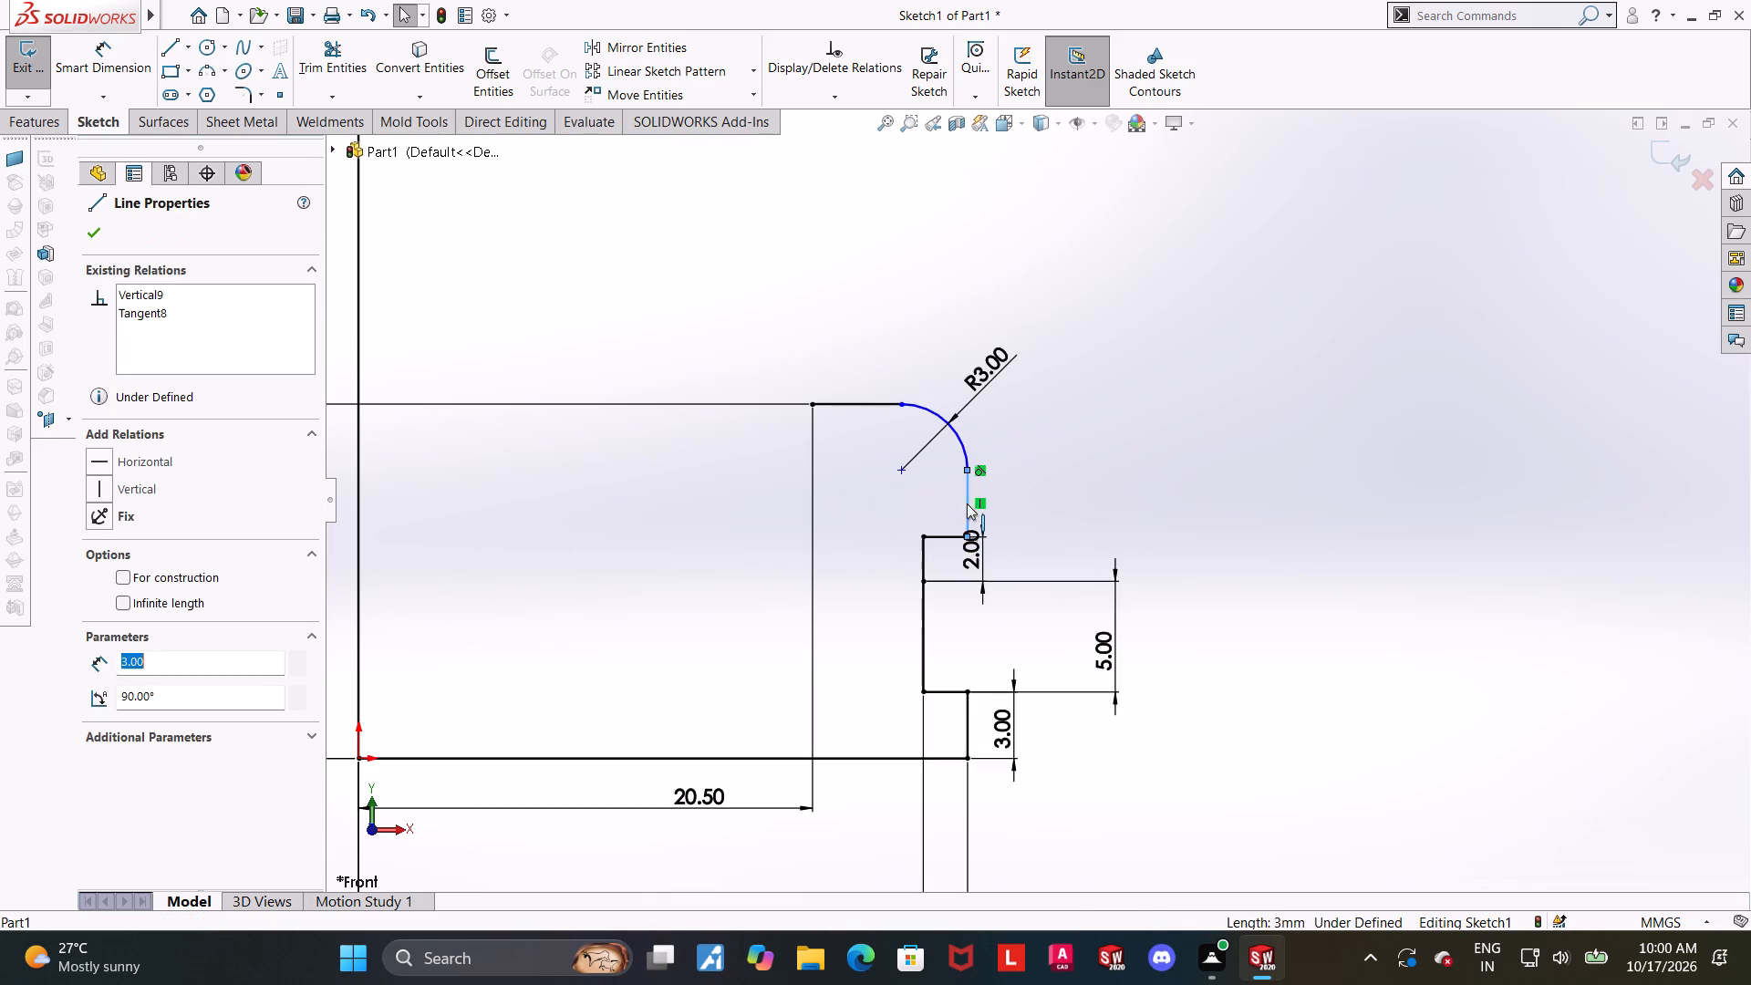
pyautogui.keyDown('ctrl'); pyautogui.click(967, 725); pyautogui.keyUp('ctrl')
pyautogui.click(104, 602)
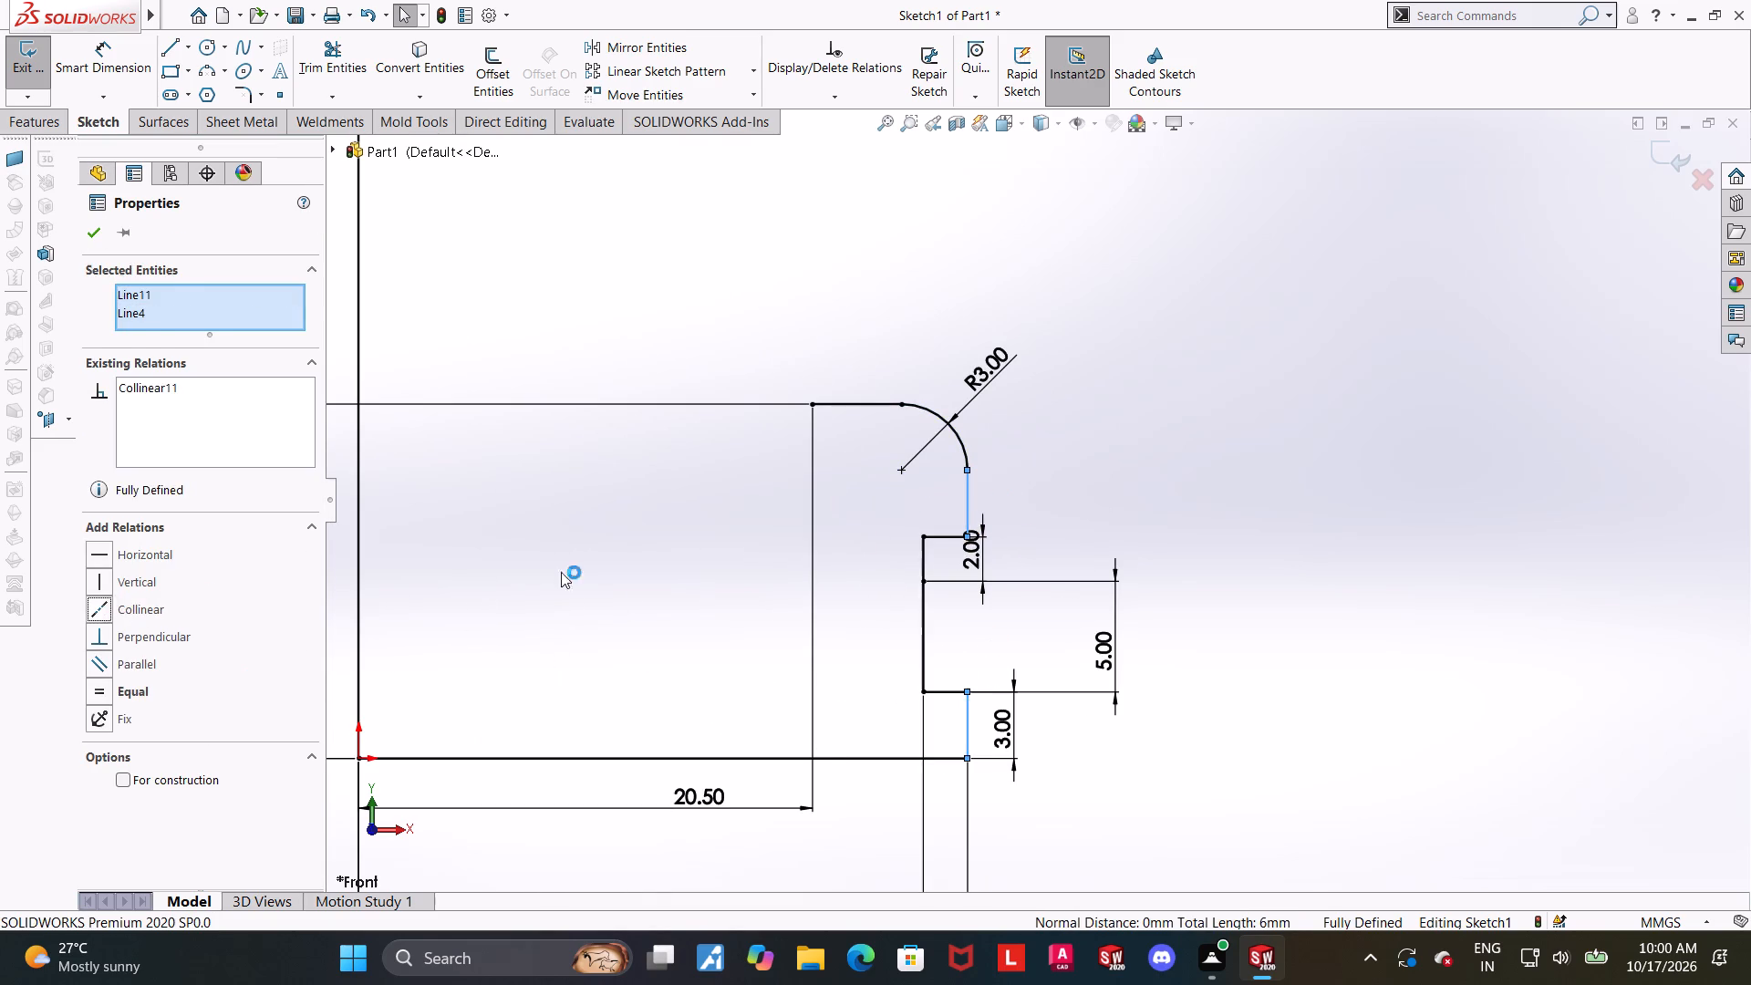
pyautogui.click(1494, 475)
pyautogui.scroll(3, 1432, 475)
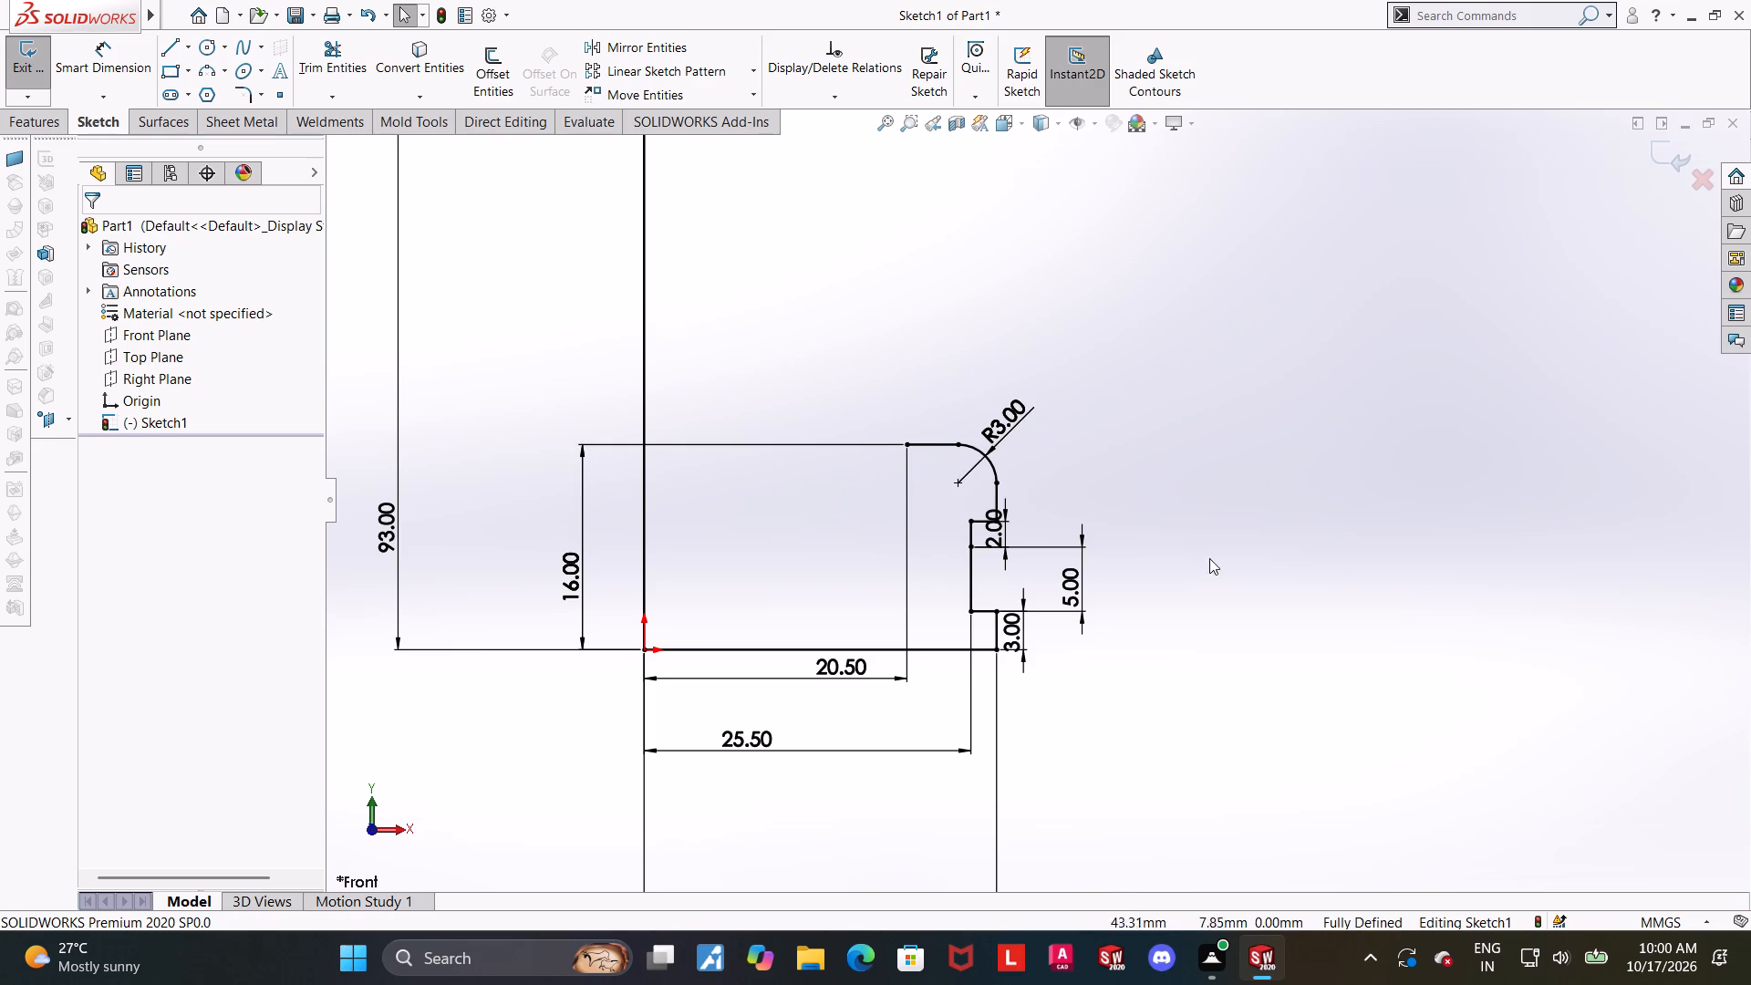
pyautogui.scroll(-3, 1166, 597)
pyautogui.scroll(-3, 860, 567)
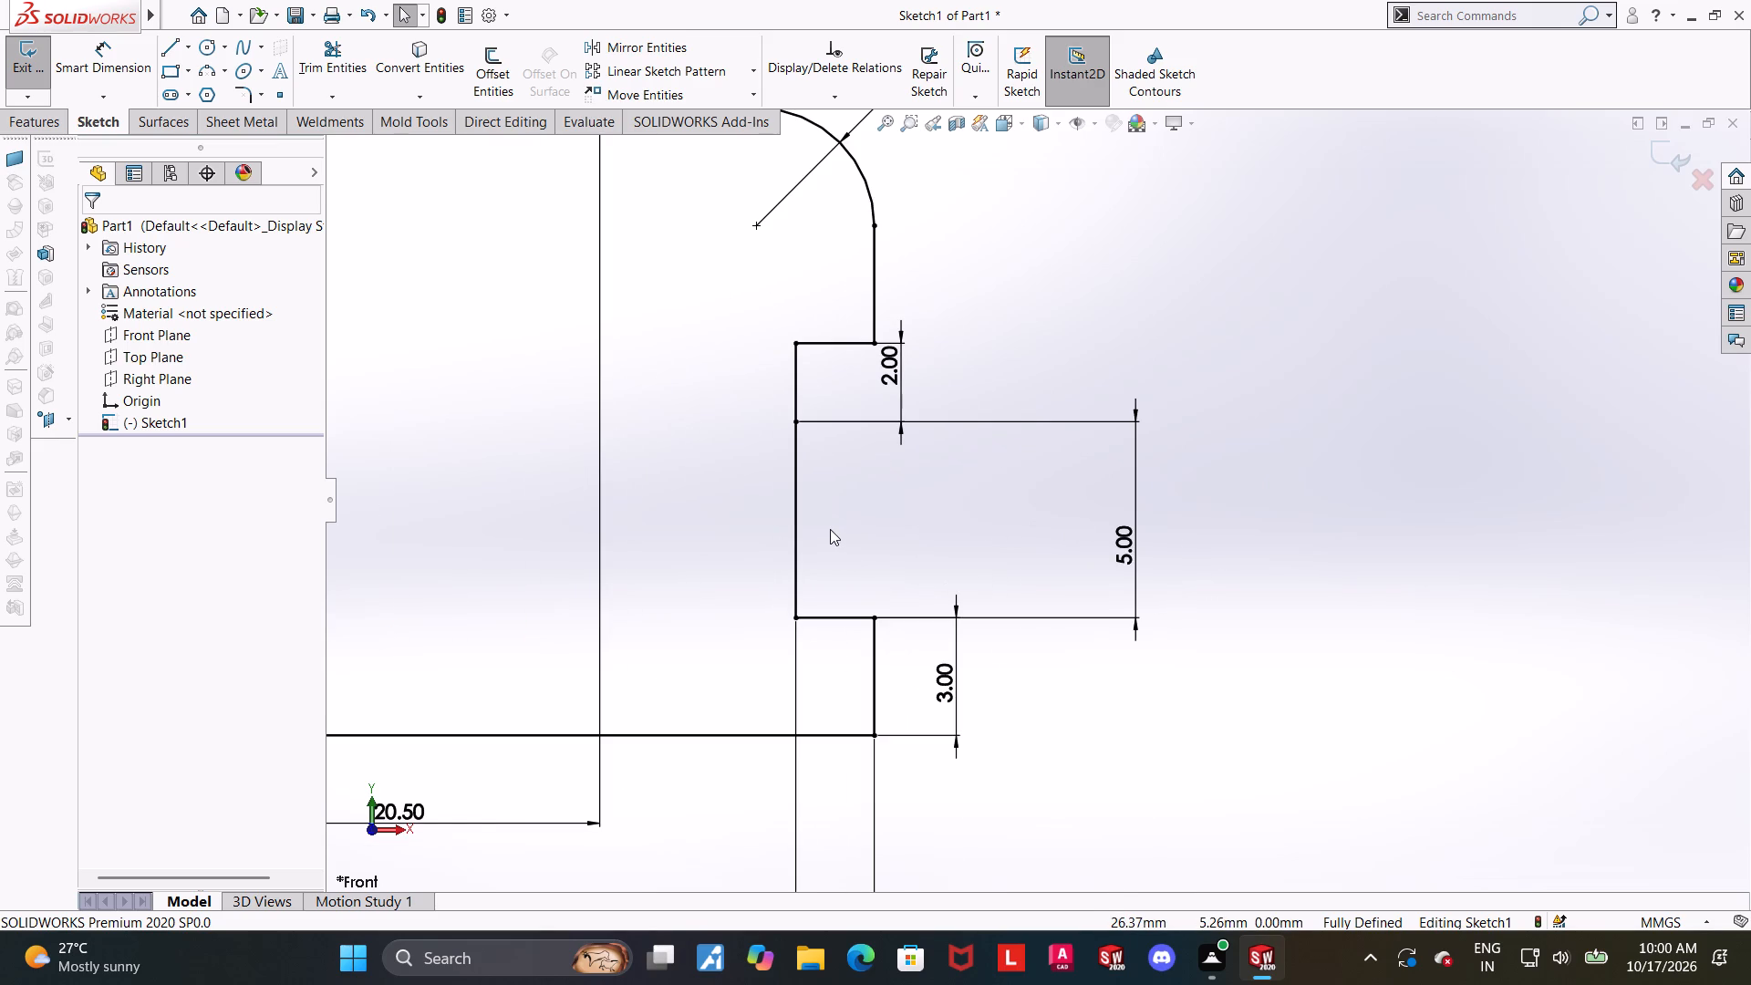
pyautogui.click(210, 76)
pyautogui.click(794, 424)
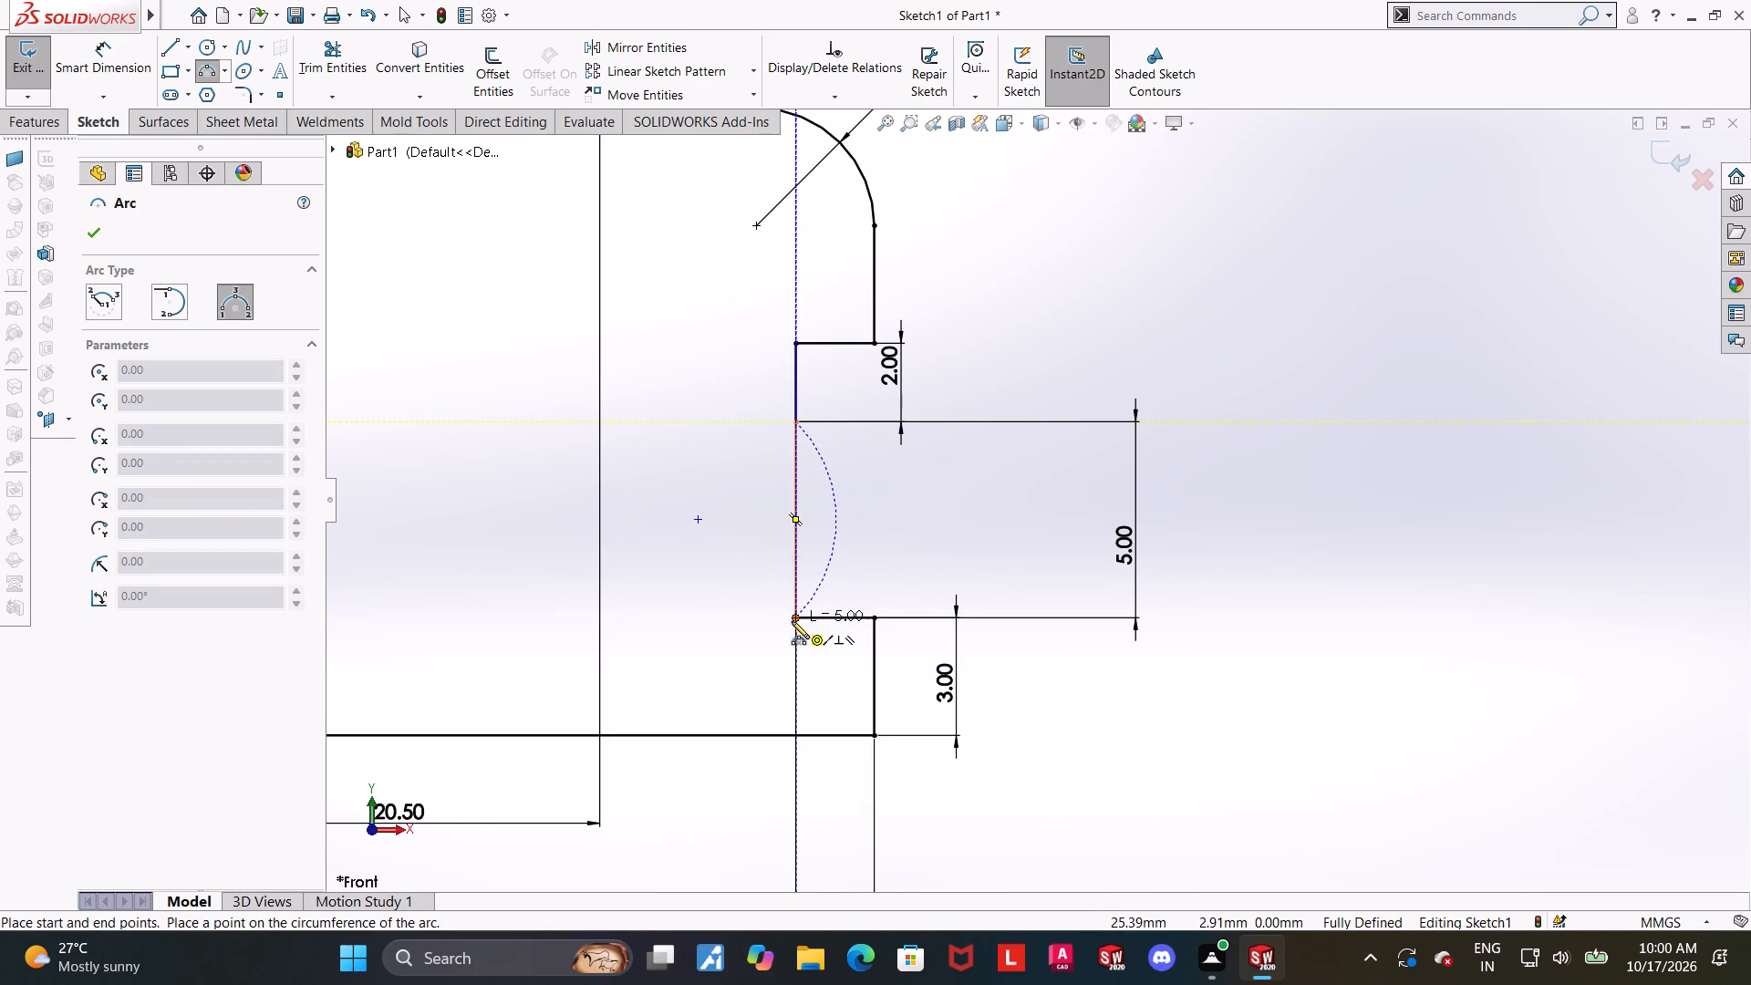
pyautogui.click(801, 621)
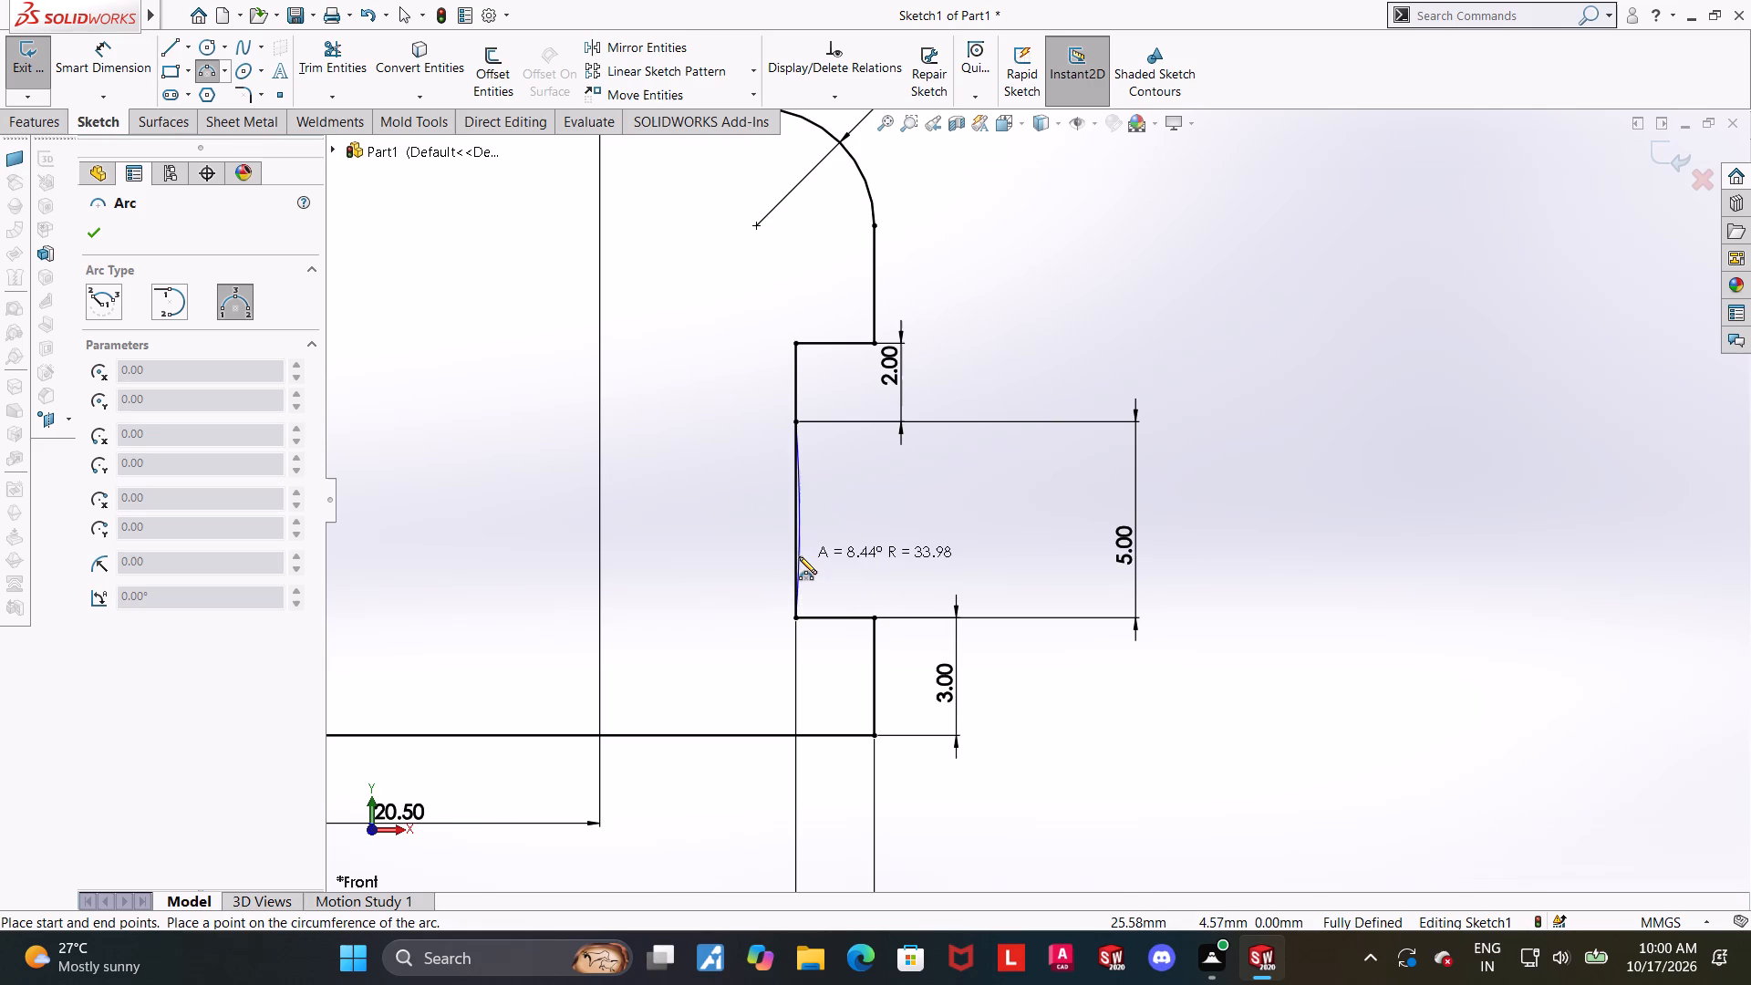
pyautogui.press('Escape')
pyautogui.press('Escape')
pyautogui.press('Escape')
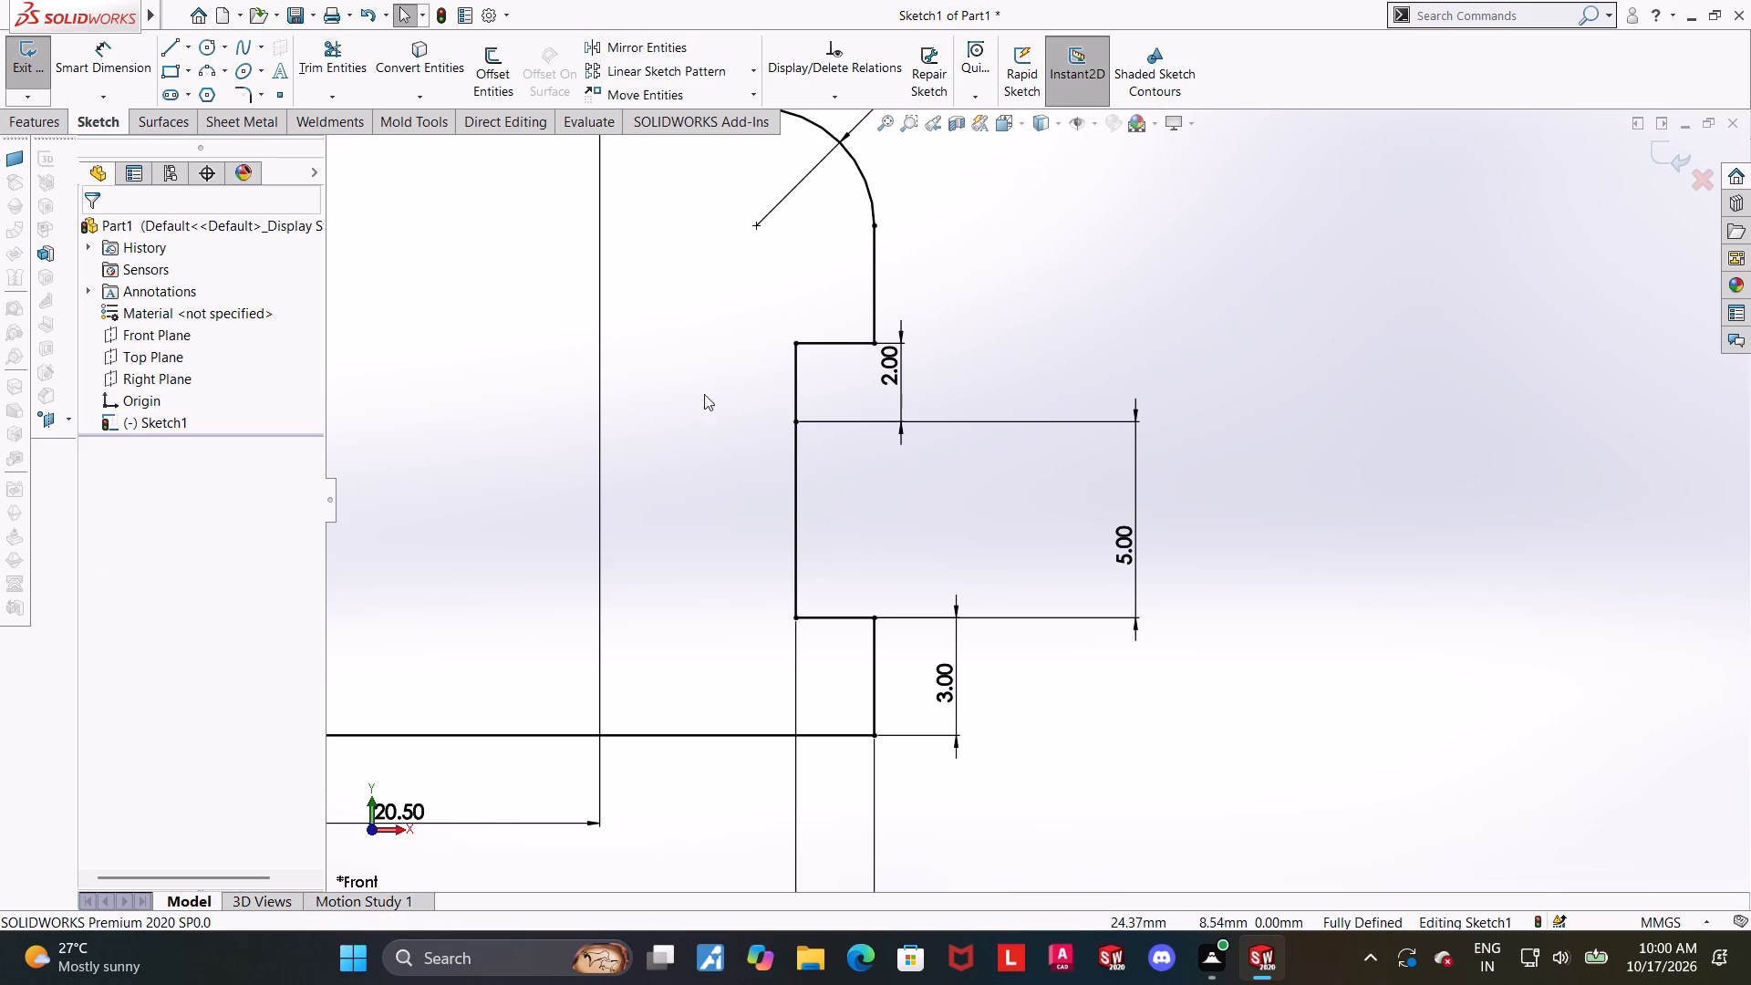
# Trim away the 5 mm vertical segment of the groove between the 2 mm wall and the lower horizontal line.
pyautogui.click(363, 72)
pyautogui.moveTo(813, 515); pyautogui.dragTo(727, 505)
pyautogui.press('Escape')
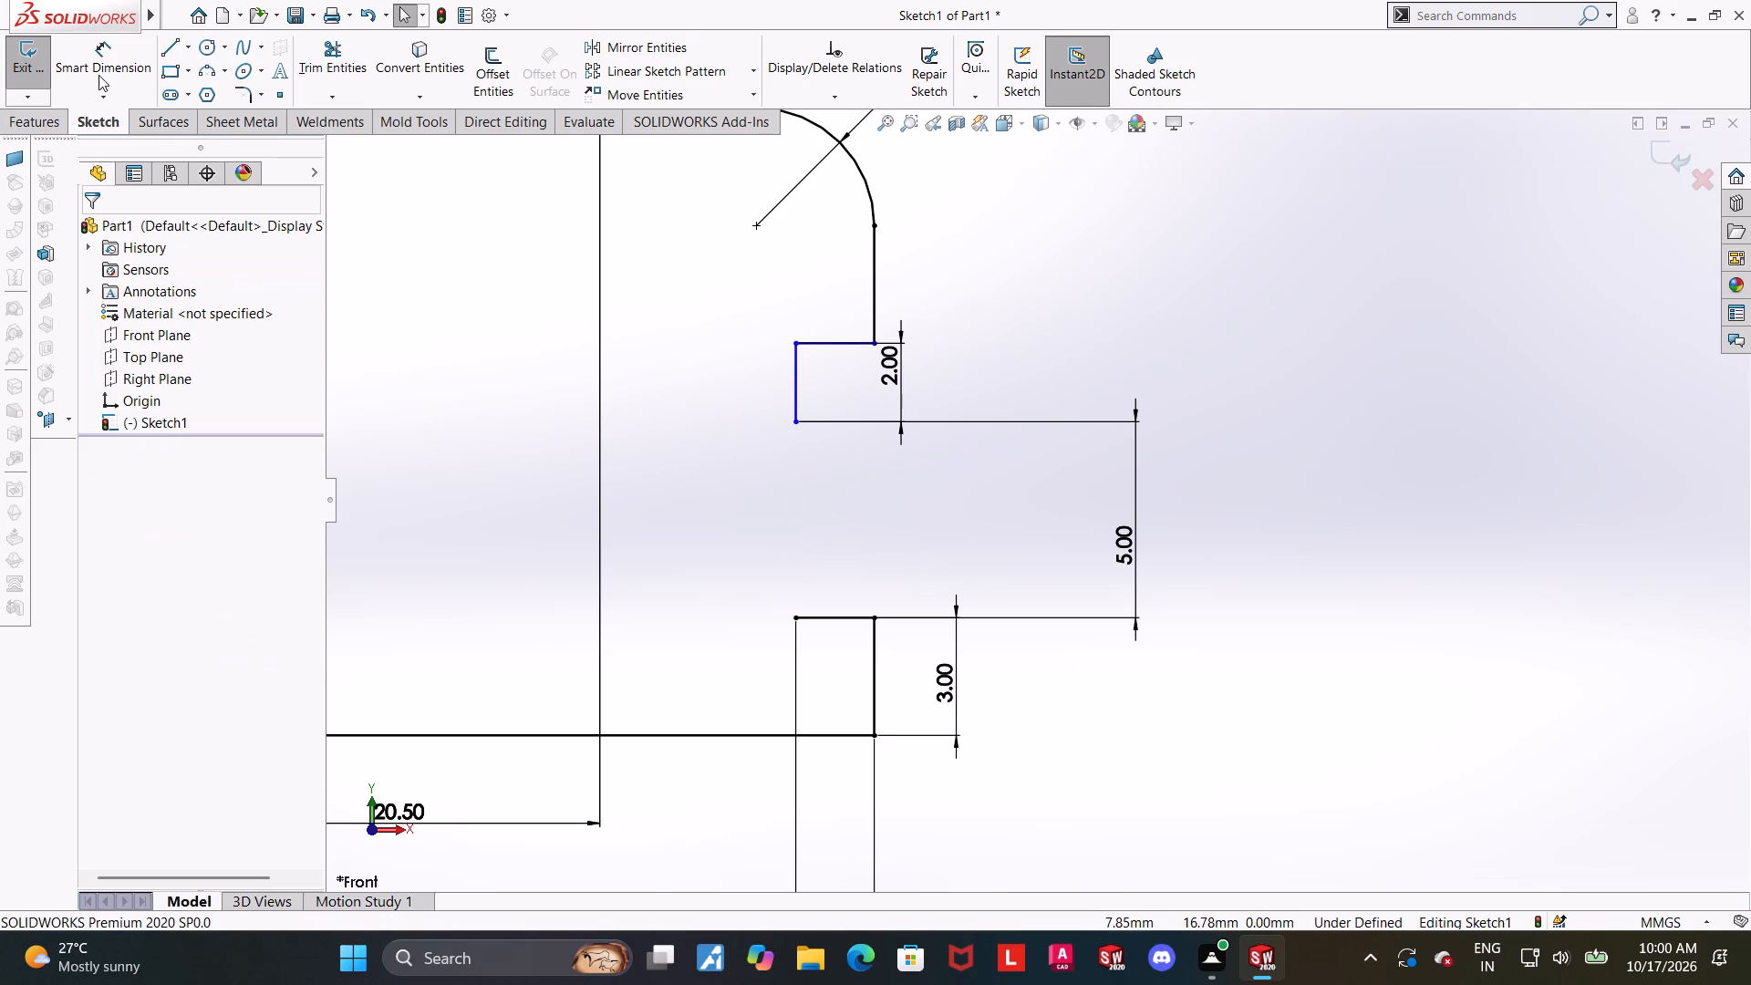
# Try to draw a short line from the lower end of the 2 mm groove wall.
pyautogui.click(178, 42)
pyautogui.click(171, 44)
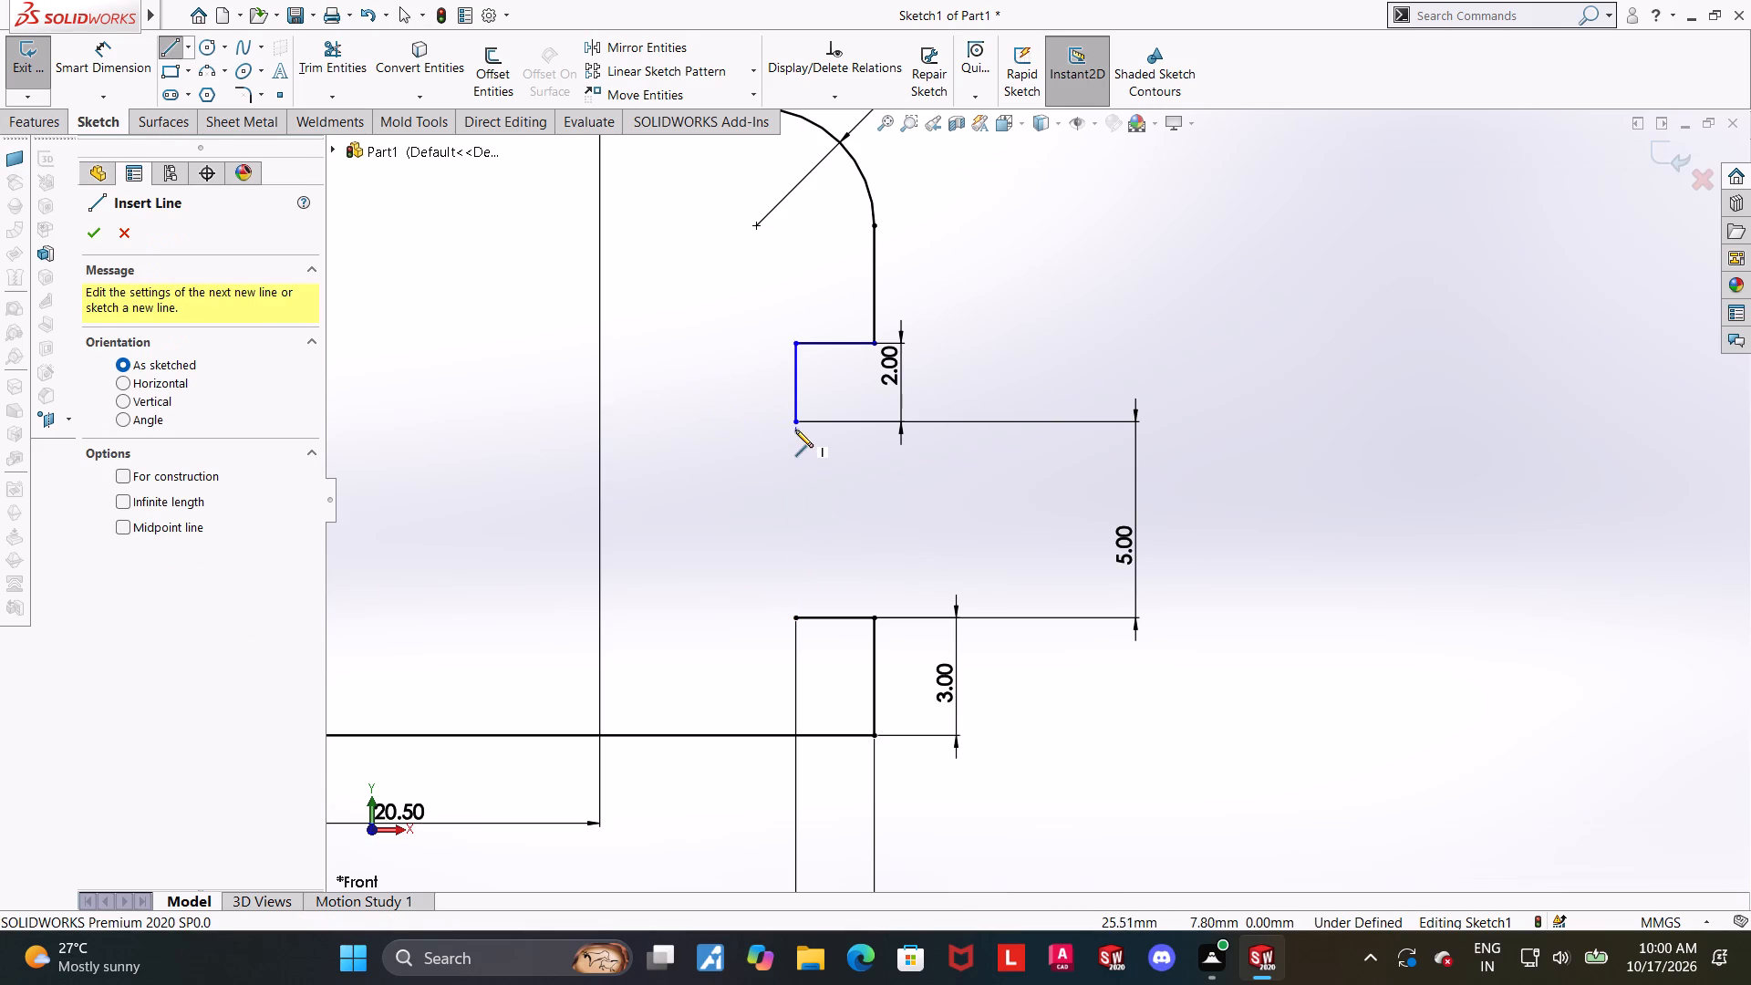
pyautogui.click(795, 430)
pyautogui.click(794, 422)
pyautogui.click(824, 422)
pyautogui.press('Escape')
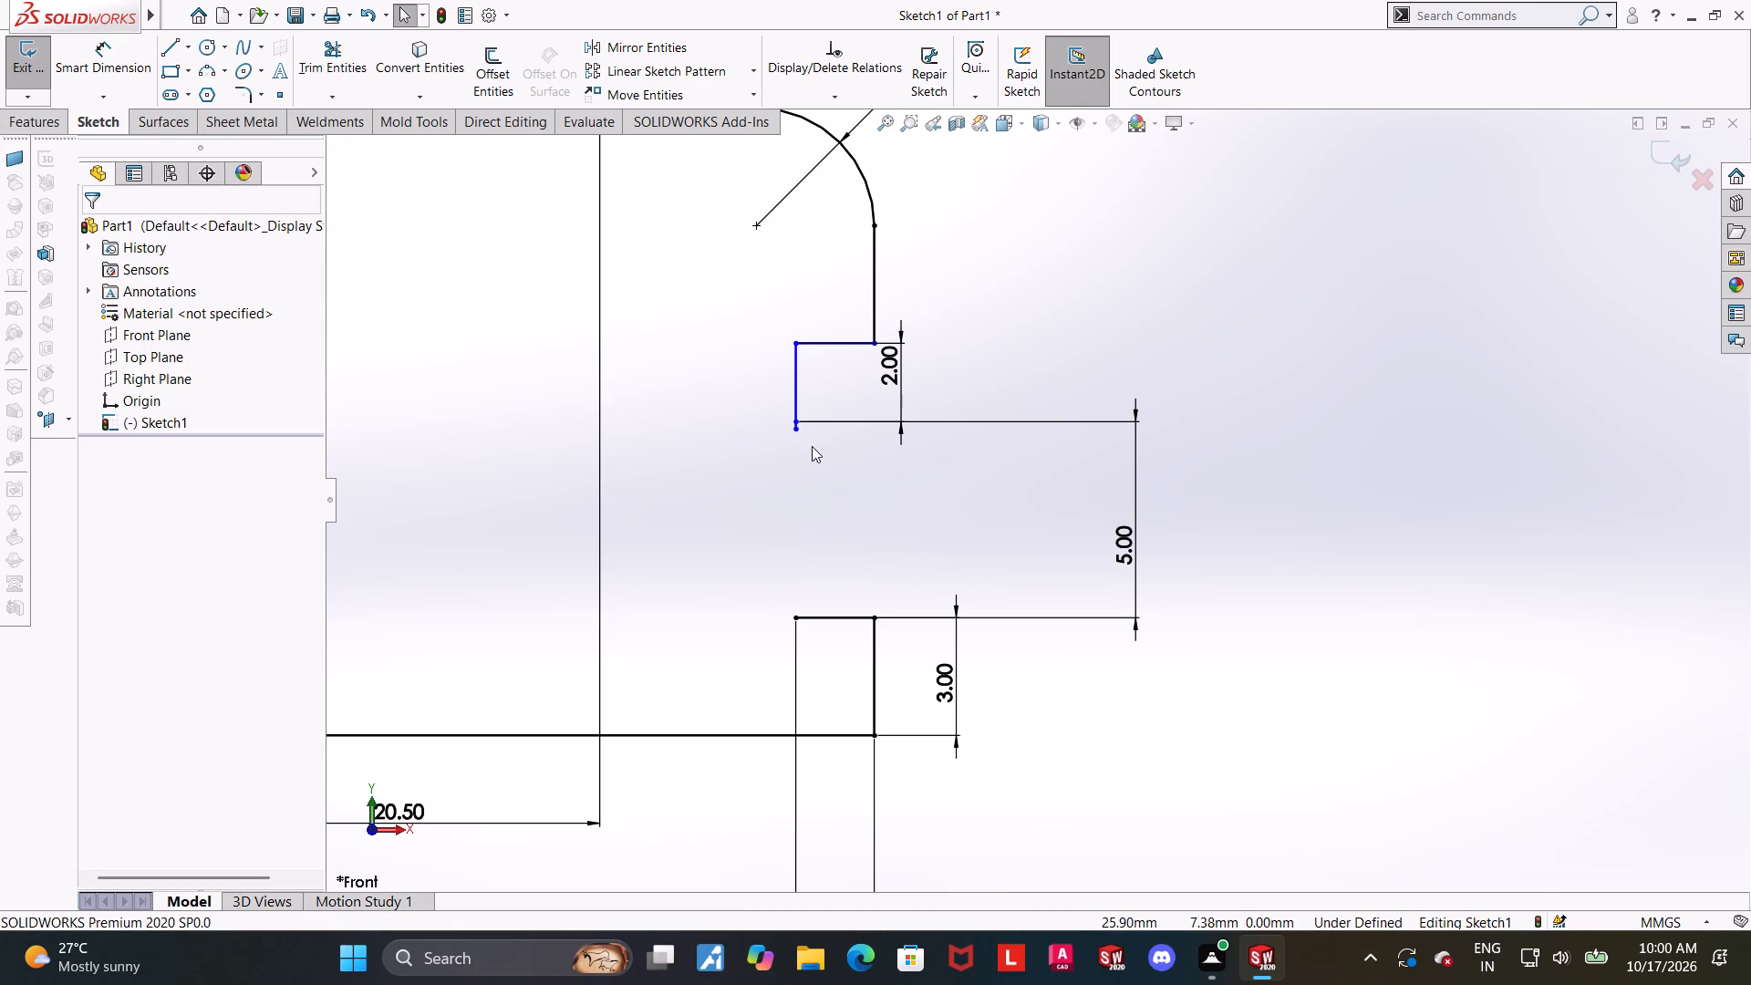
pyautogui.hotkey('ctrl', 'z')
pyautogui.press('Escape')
# Draw a short horizontal line outward from the lower end of the 2 mm groove wall.
pyautogui.click(181, 46)
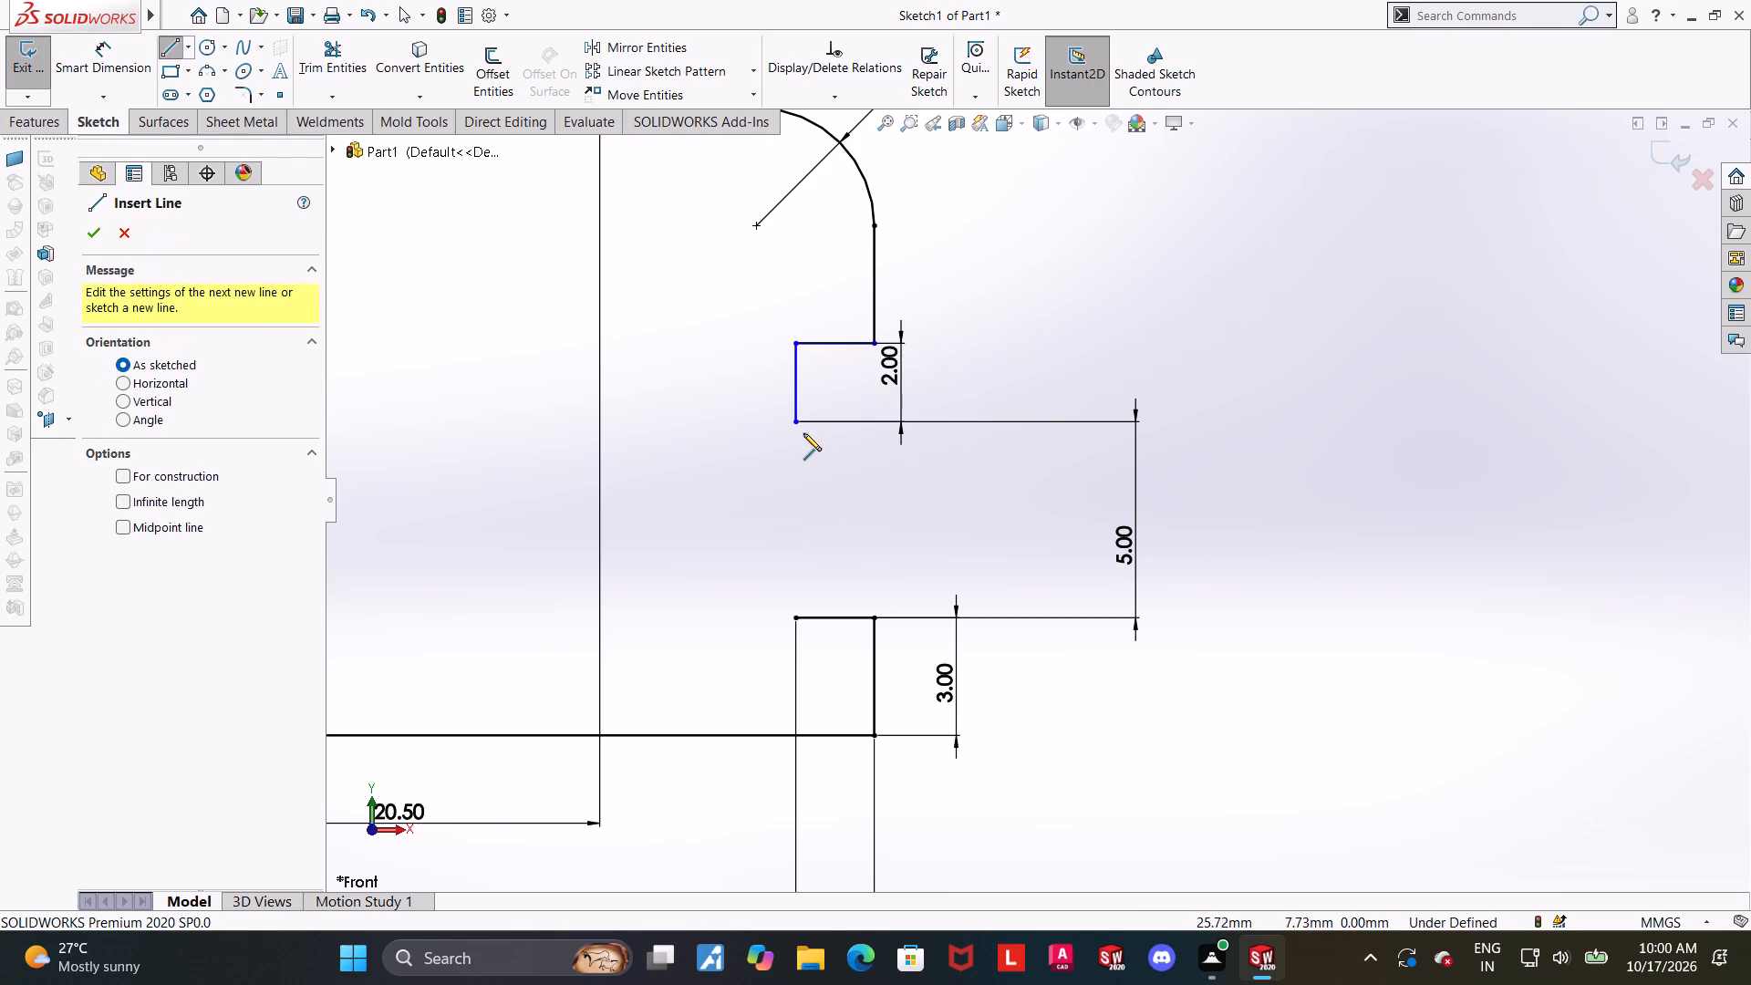
pyautogui.click(797, 423)
pyautogui.click(822, 422)
pyautogui.press('Escape')
pyautogui.press('Escape')
pyautogui.press('Escape')
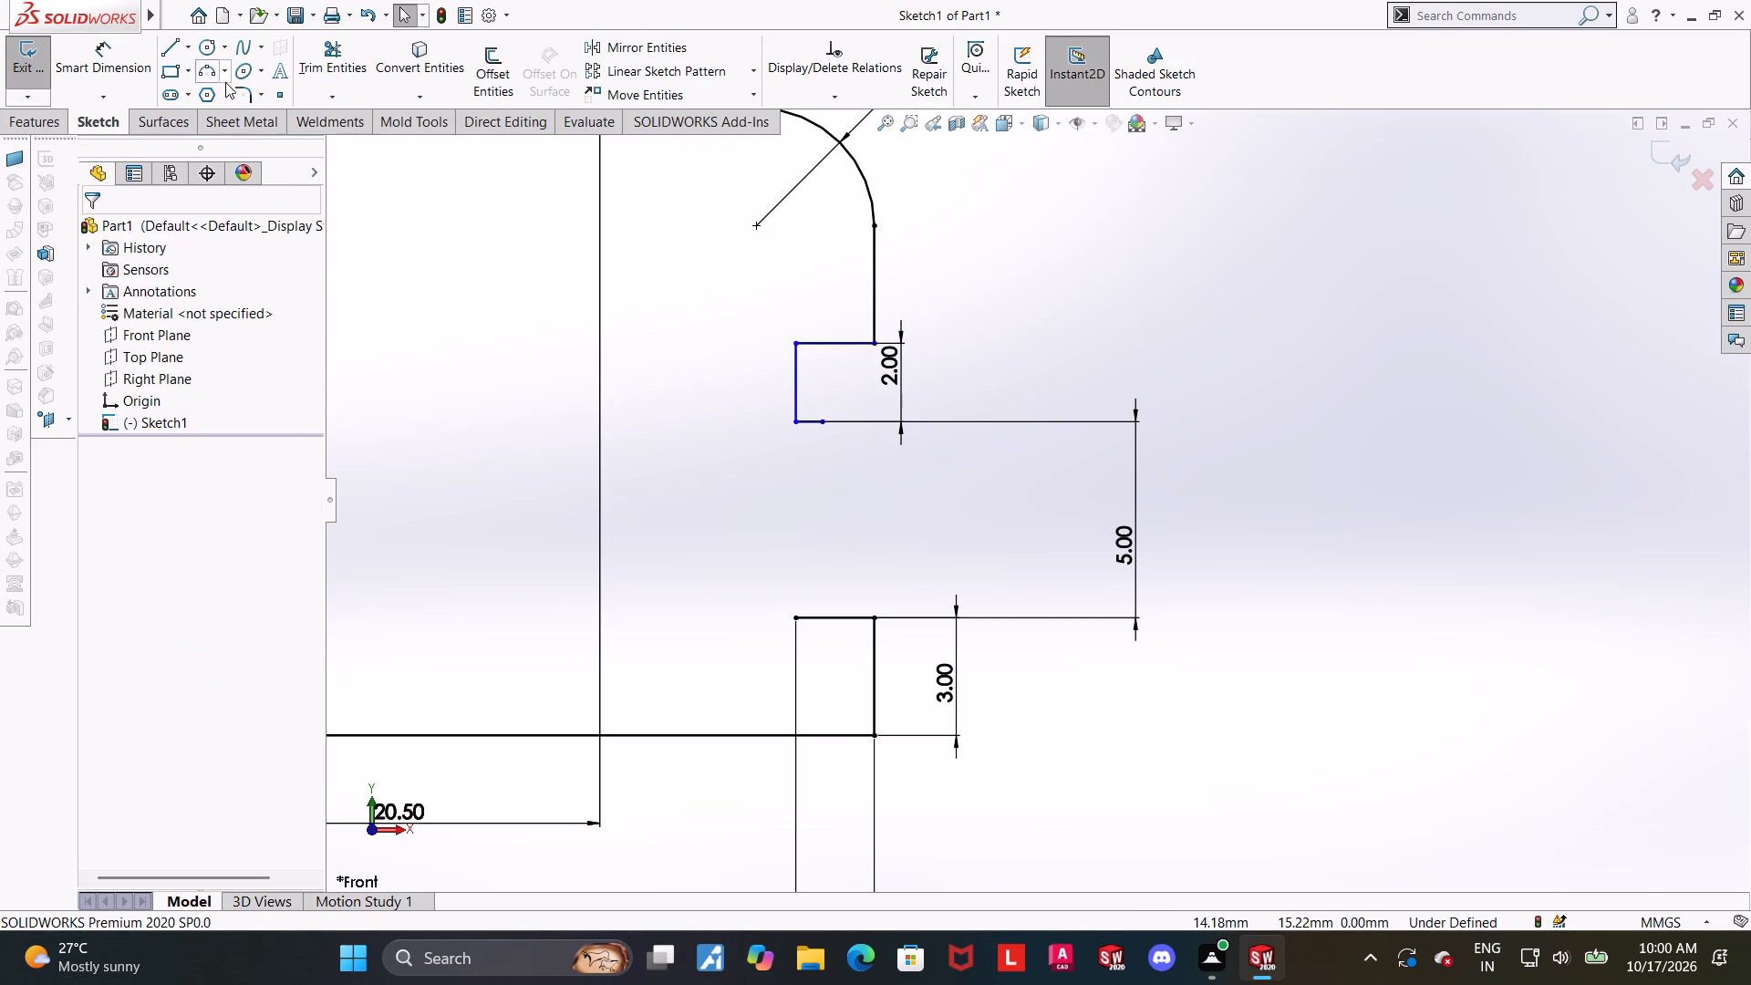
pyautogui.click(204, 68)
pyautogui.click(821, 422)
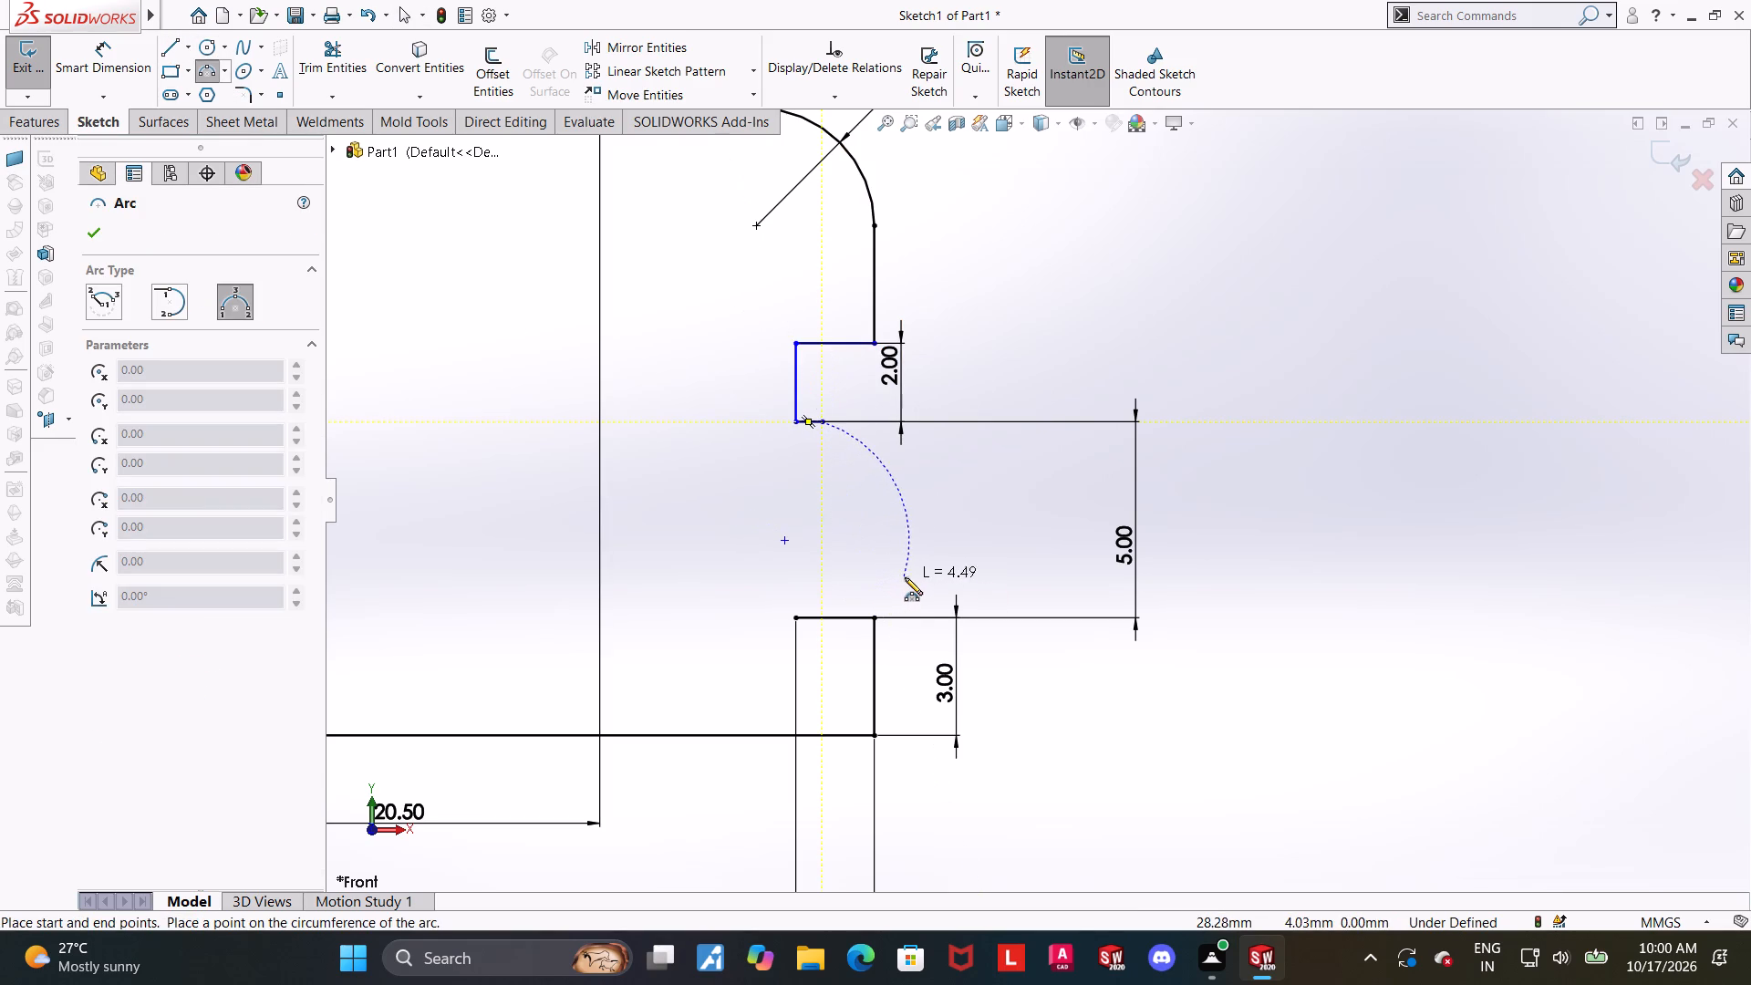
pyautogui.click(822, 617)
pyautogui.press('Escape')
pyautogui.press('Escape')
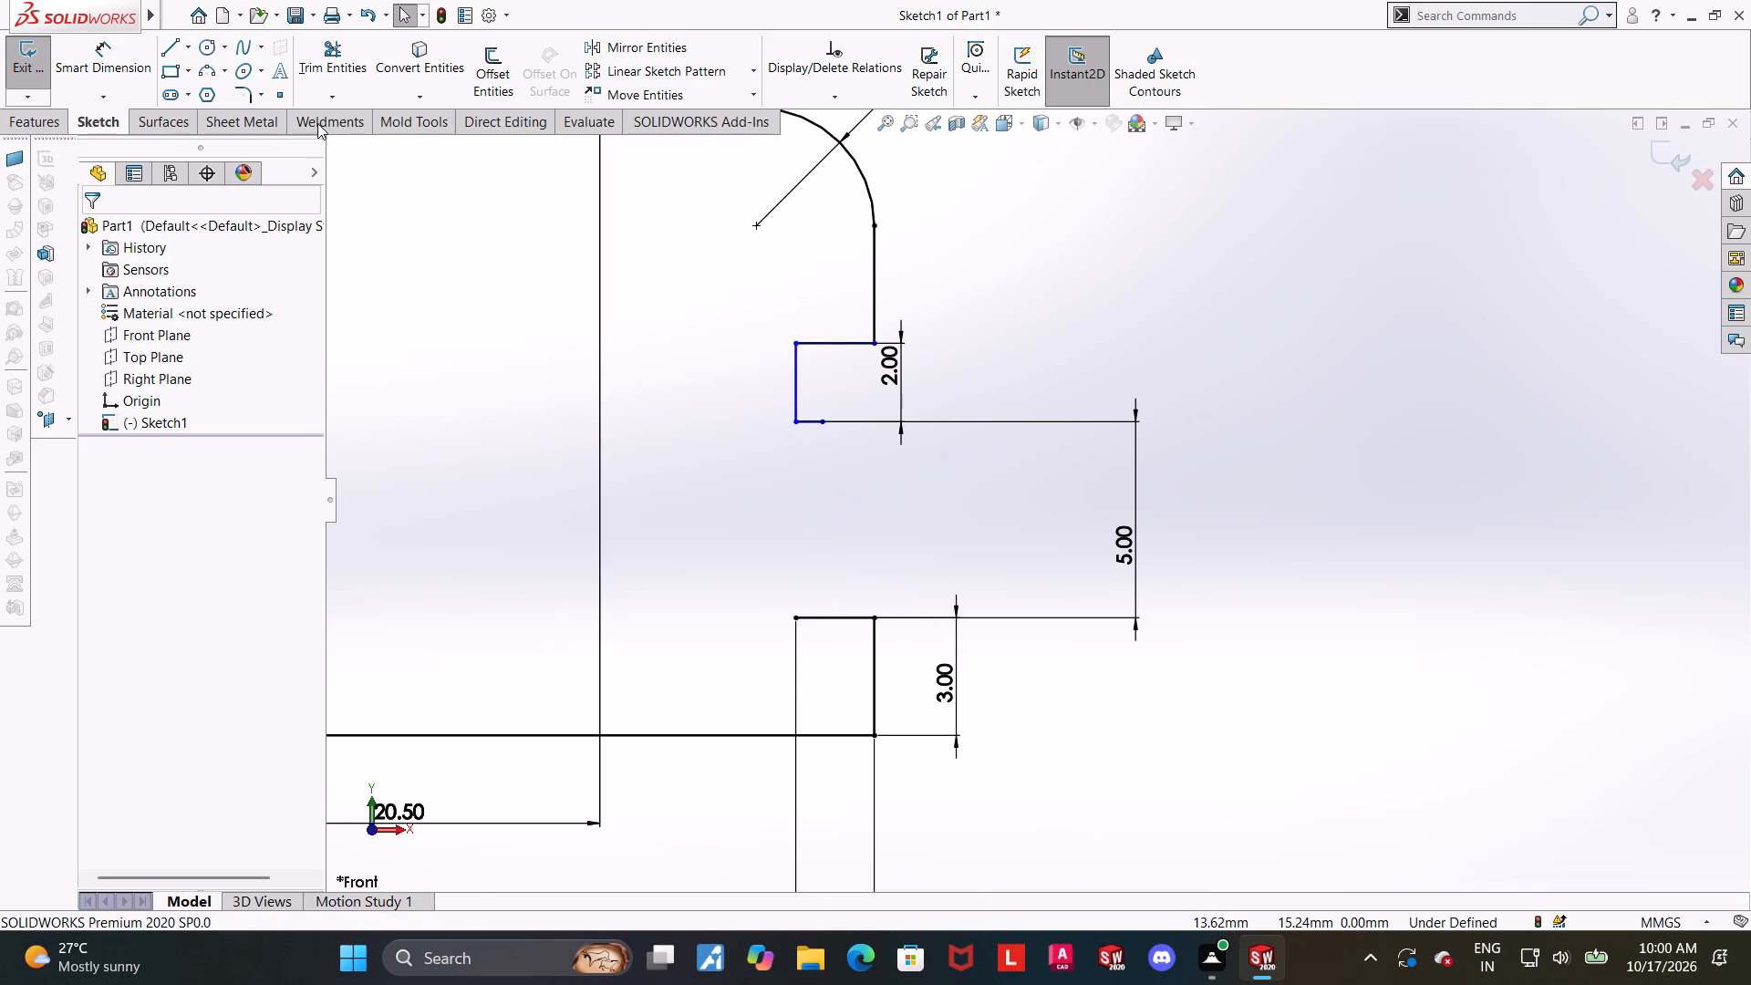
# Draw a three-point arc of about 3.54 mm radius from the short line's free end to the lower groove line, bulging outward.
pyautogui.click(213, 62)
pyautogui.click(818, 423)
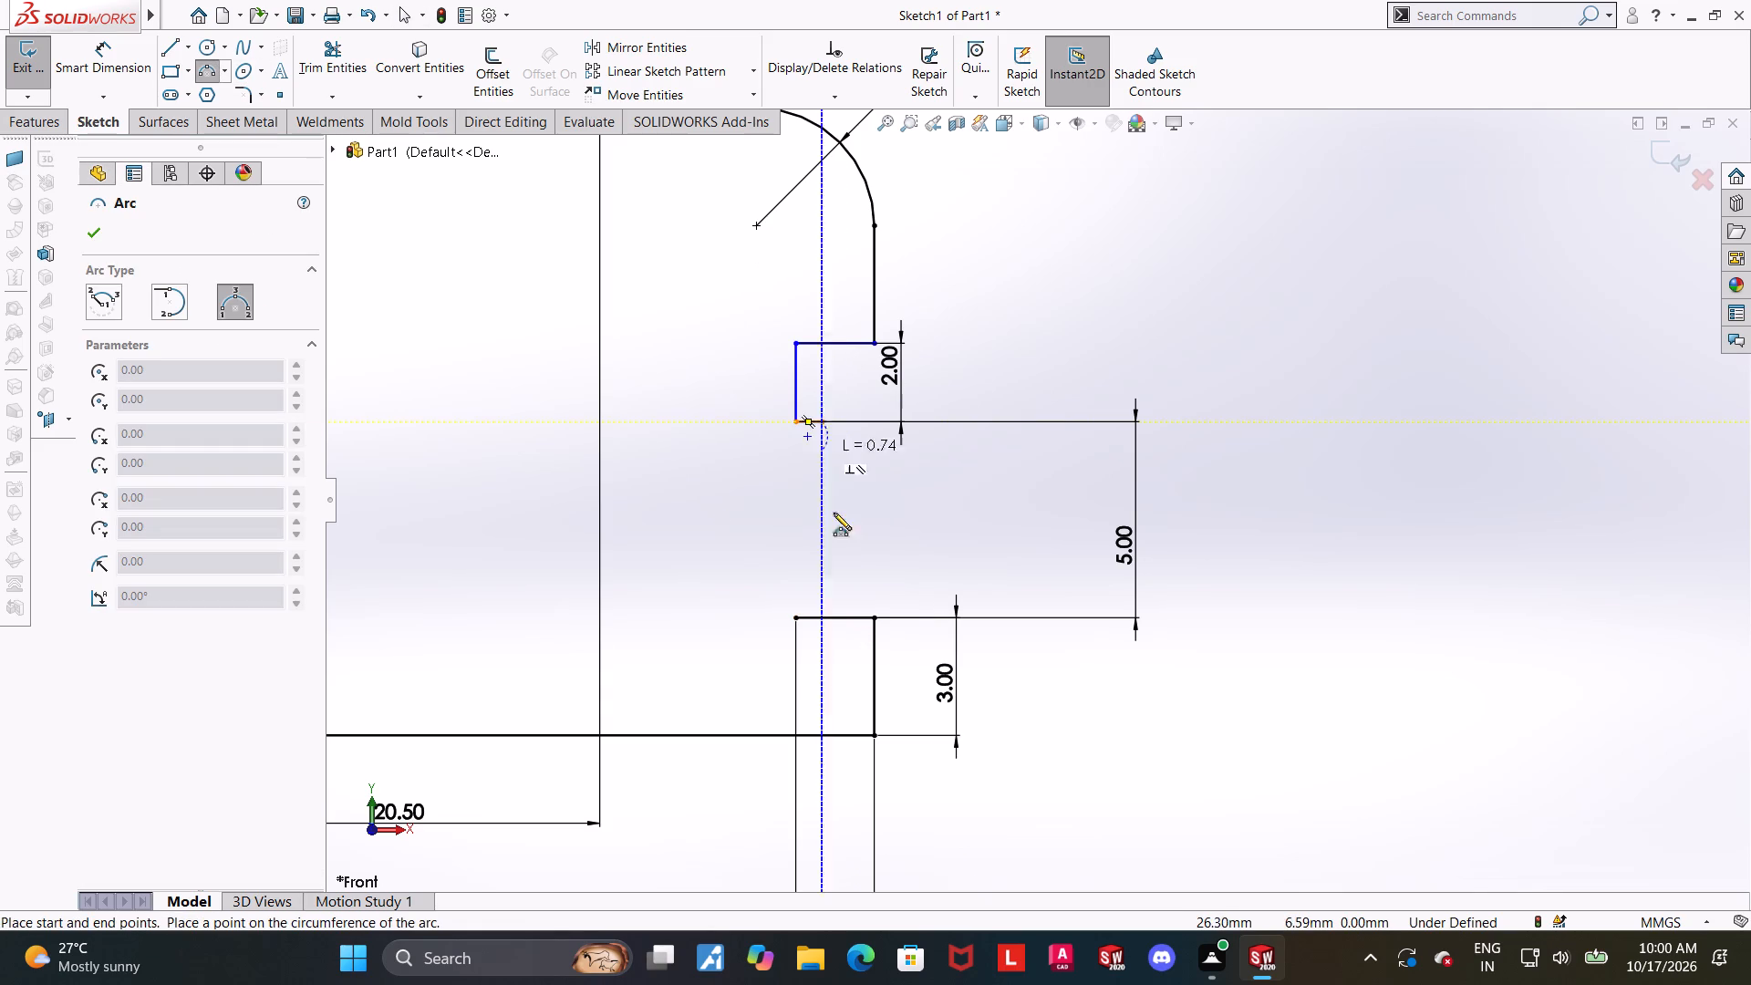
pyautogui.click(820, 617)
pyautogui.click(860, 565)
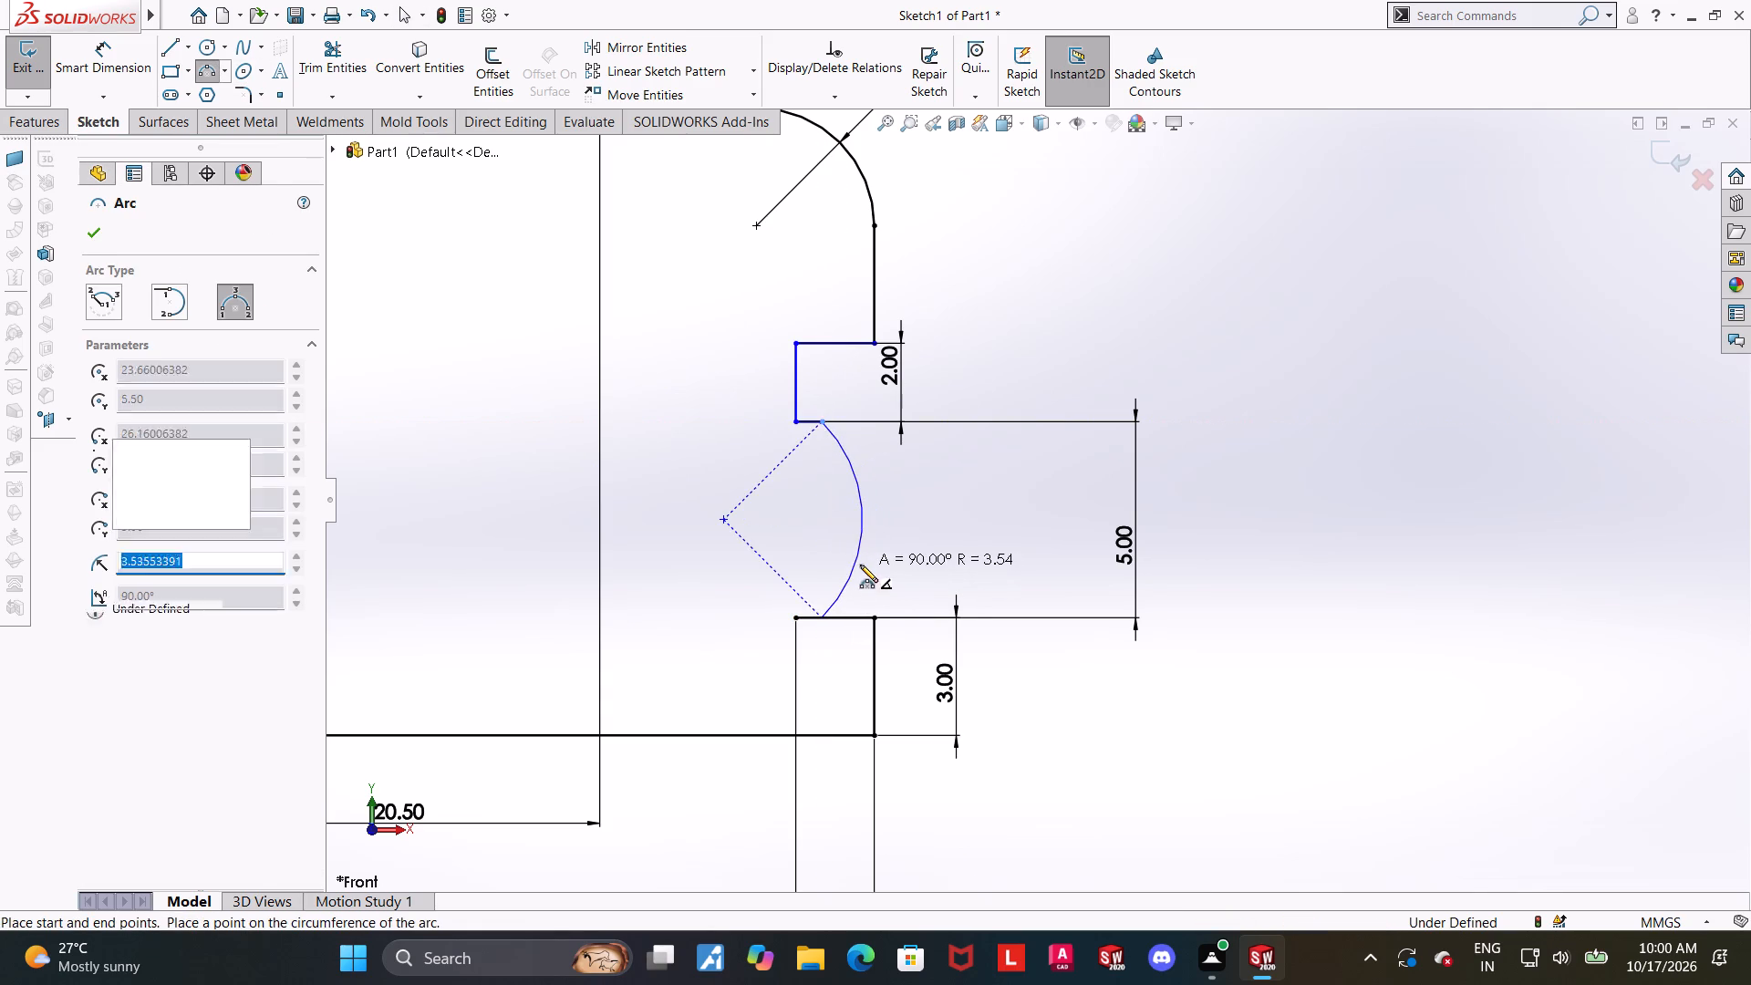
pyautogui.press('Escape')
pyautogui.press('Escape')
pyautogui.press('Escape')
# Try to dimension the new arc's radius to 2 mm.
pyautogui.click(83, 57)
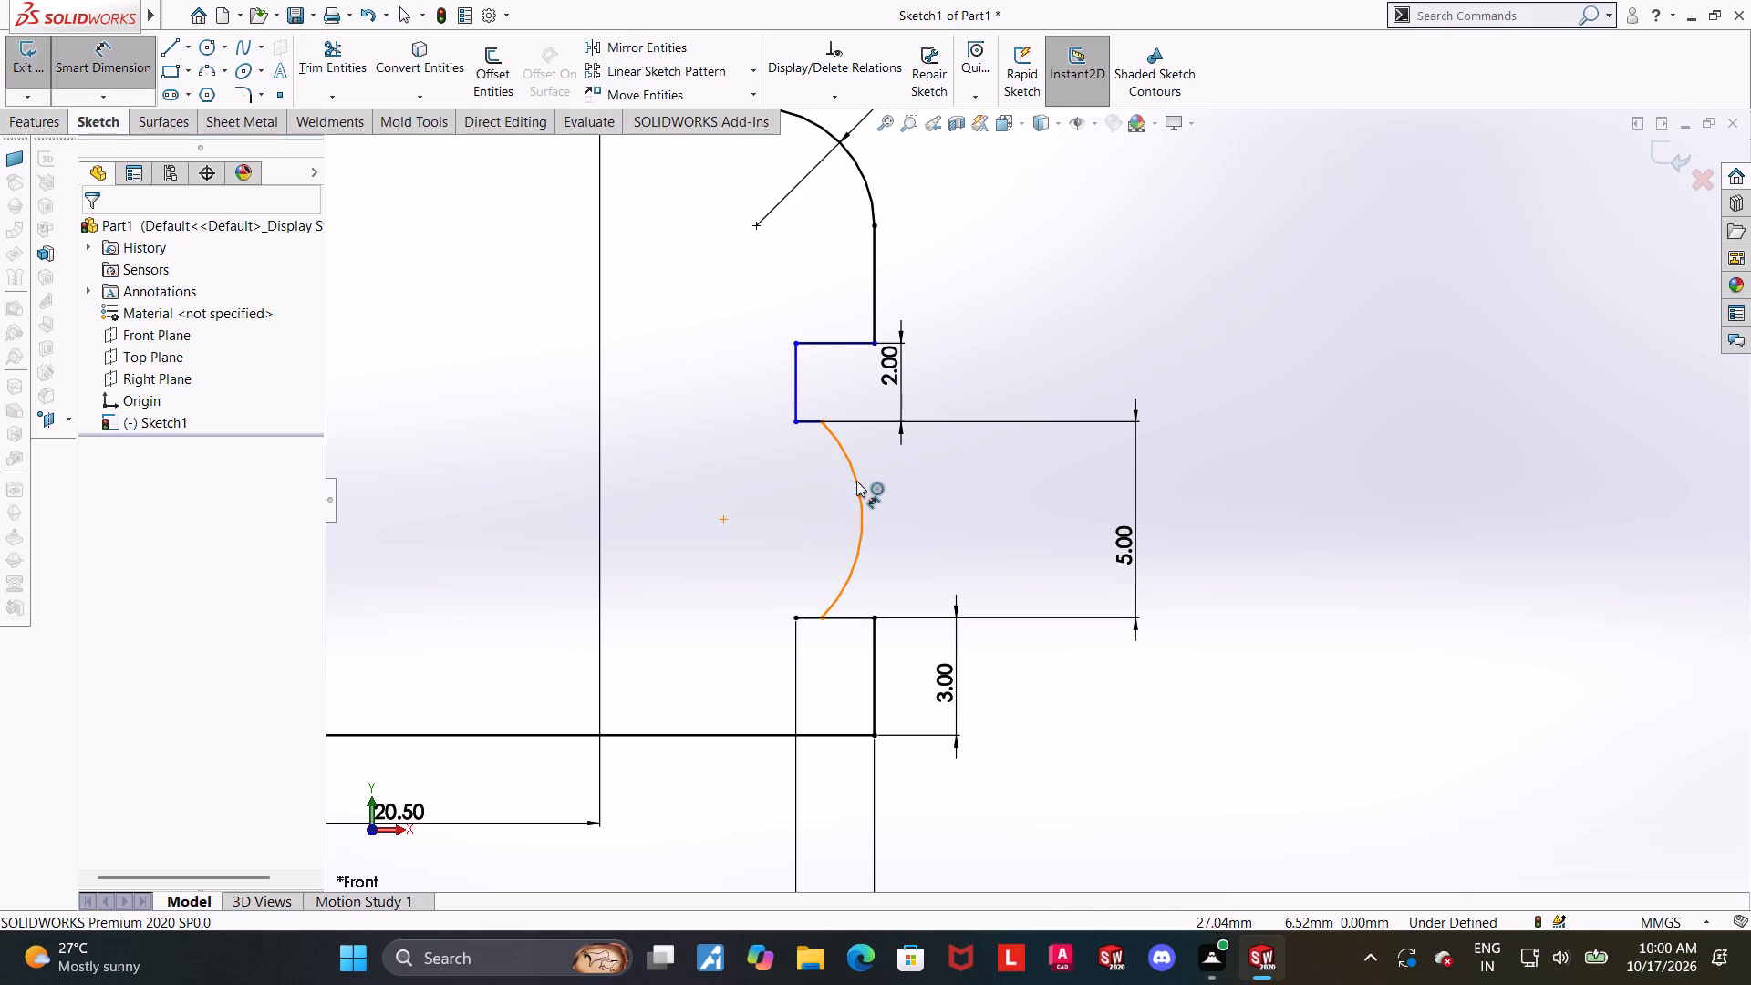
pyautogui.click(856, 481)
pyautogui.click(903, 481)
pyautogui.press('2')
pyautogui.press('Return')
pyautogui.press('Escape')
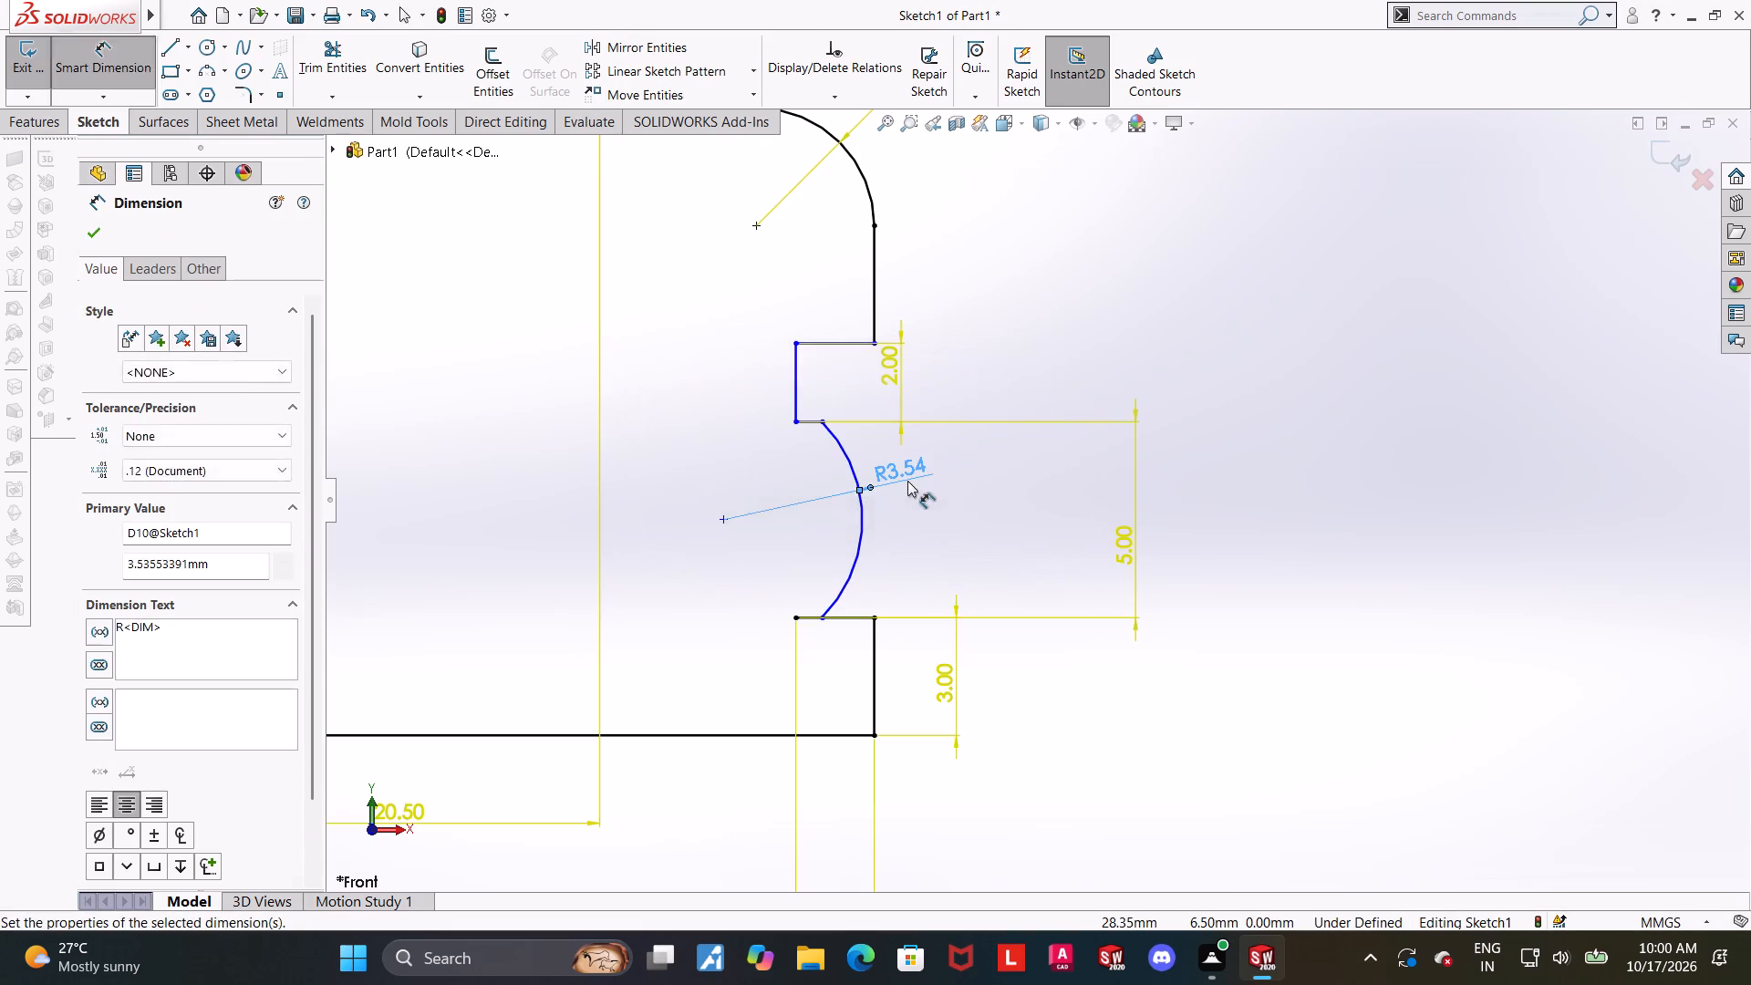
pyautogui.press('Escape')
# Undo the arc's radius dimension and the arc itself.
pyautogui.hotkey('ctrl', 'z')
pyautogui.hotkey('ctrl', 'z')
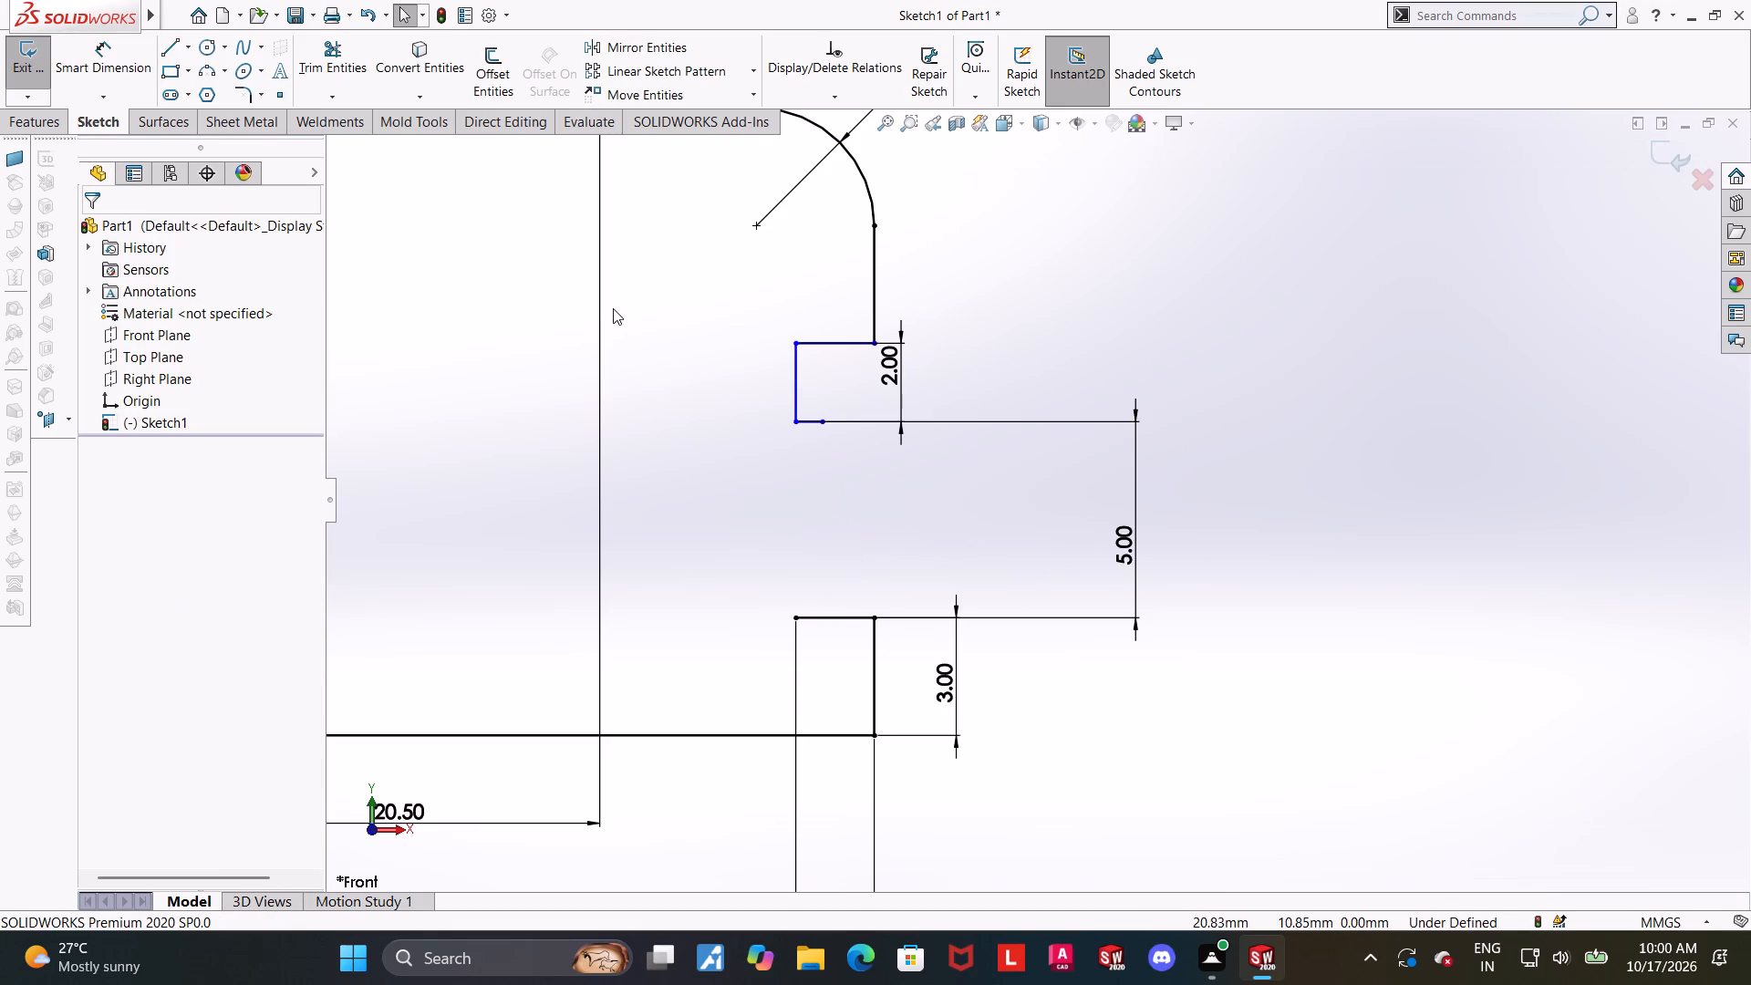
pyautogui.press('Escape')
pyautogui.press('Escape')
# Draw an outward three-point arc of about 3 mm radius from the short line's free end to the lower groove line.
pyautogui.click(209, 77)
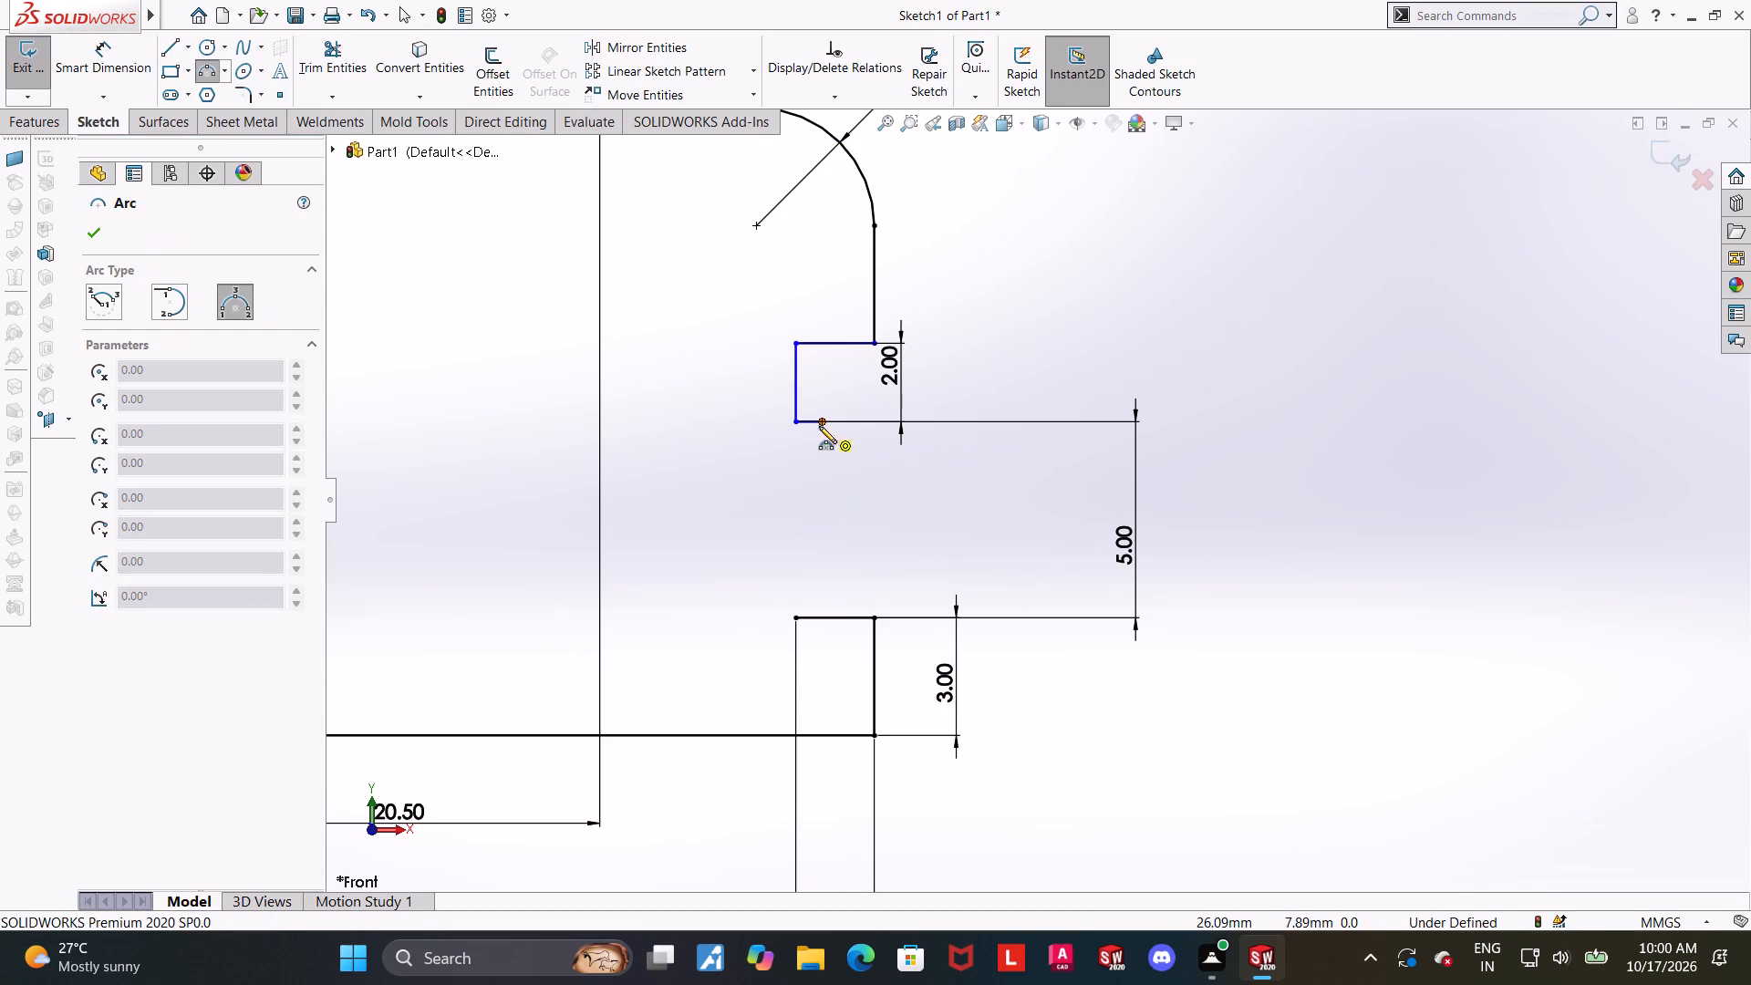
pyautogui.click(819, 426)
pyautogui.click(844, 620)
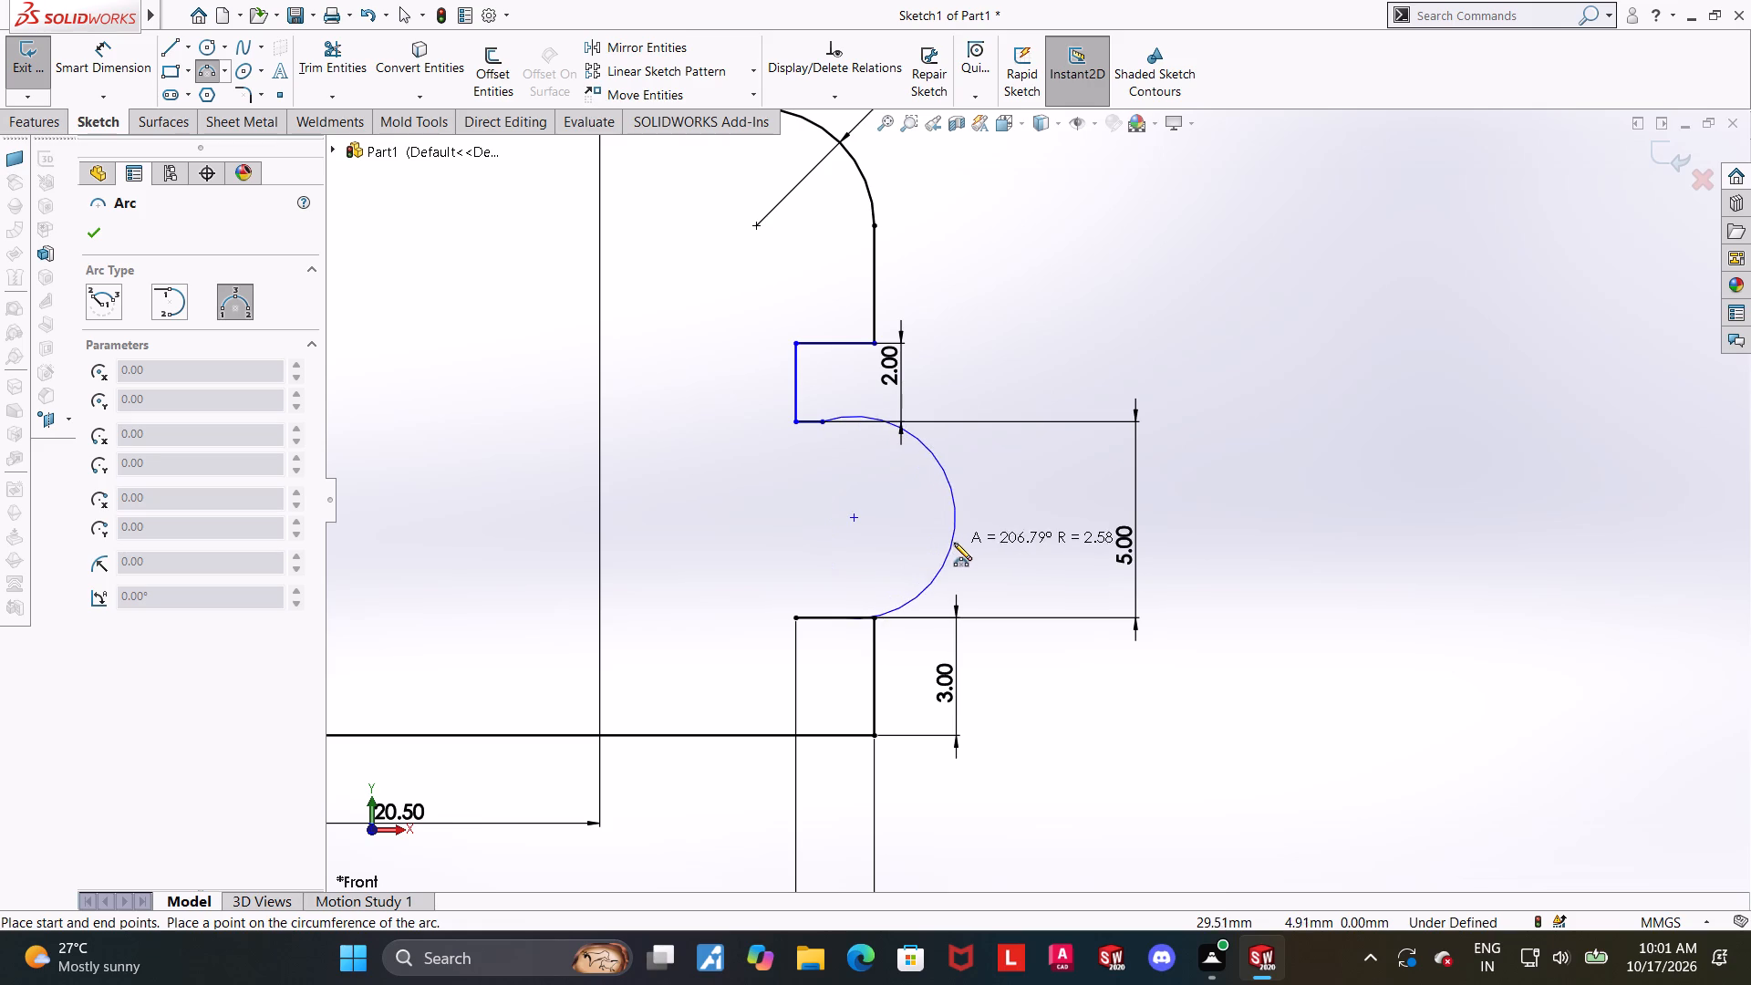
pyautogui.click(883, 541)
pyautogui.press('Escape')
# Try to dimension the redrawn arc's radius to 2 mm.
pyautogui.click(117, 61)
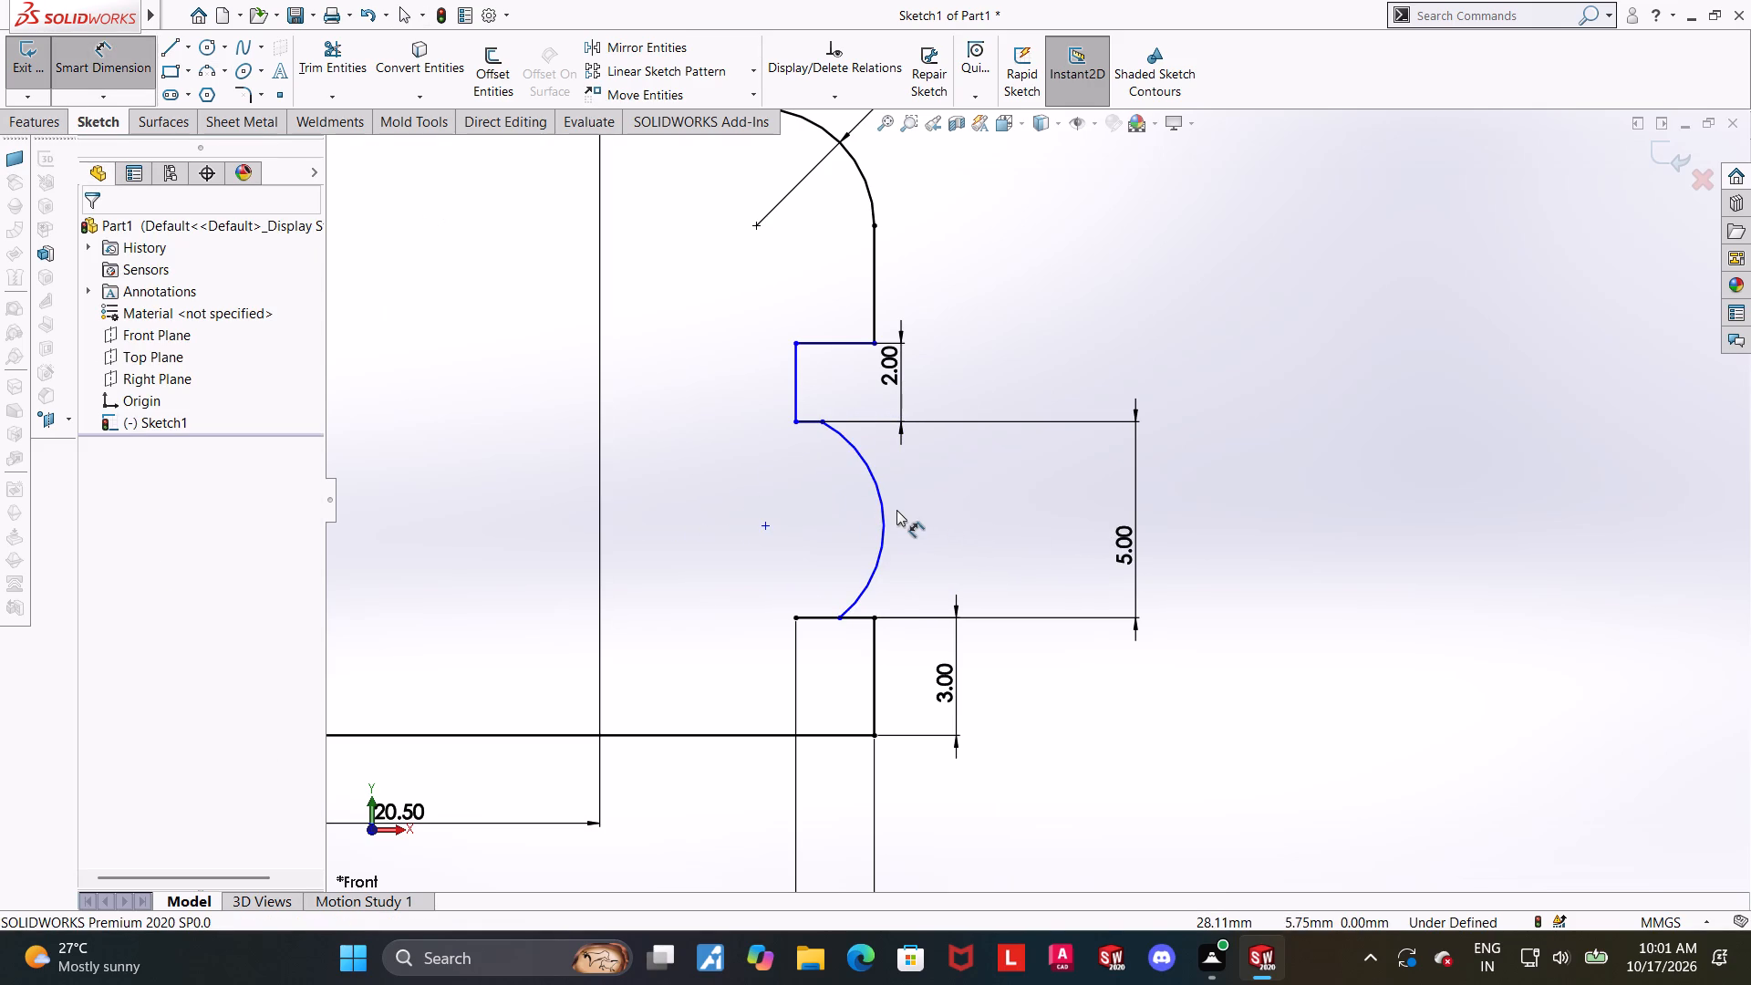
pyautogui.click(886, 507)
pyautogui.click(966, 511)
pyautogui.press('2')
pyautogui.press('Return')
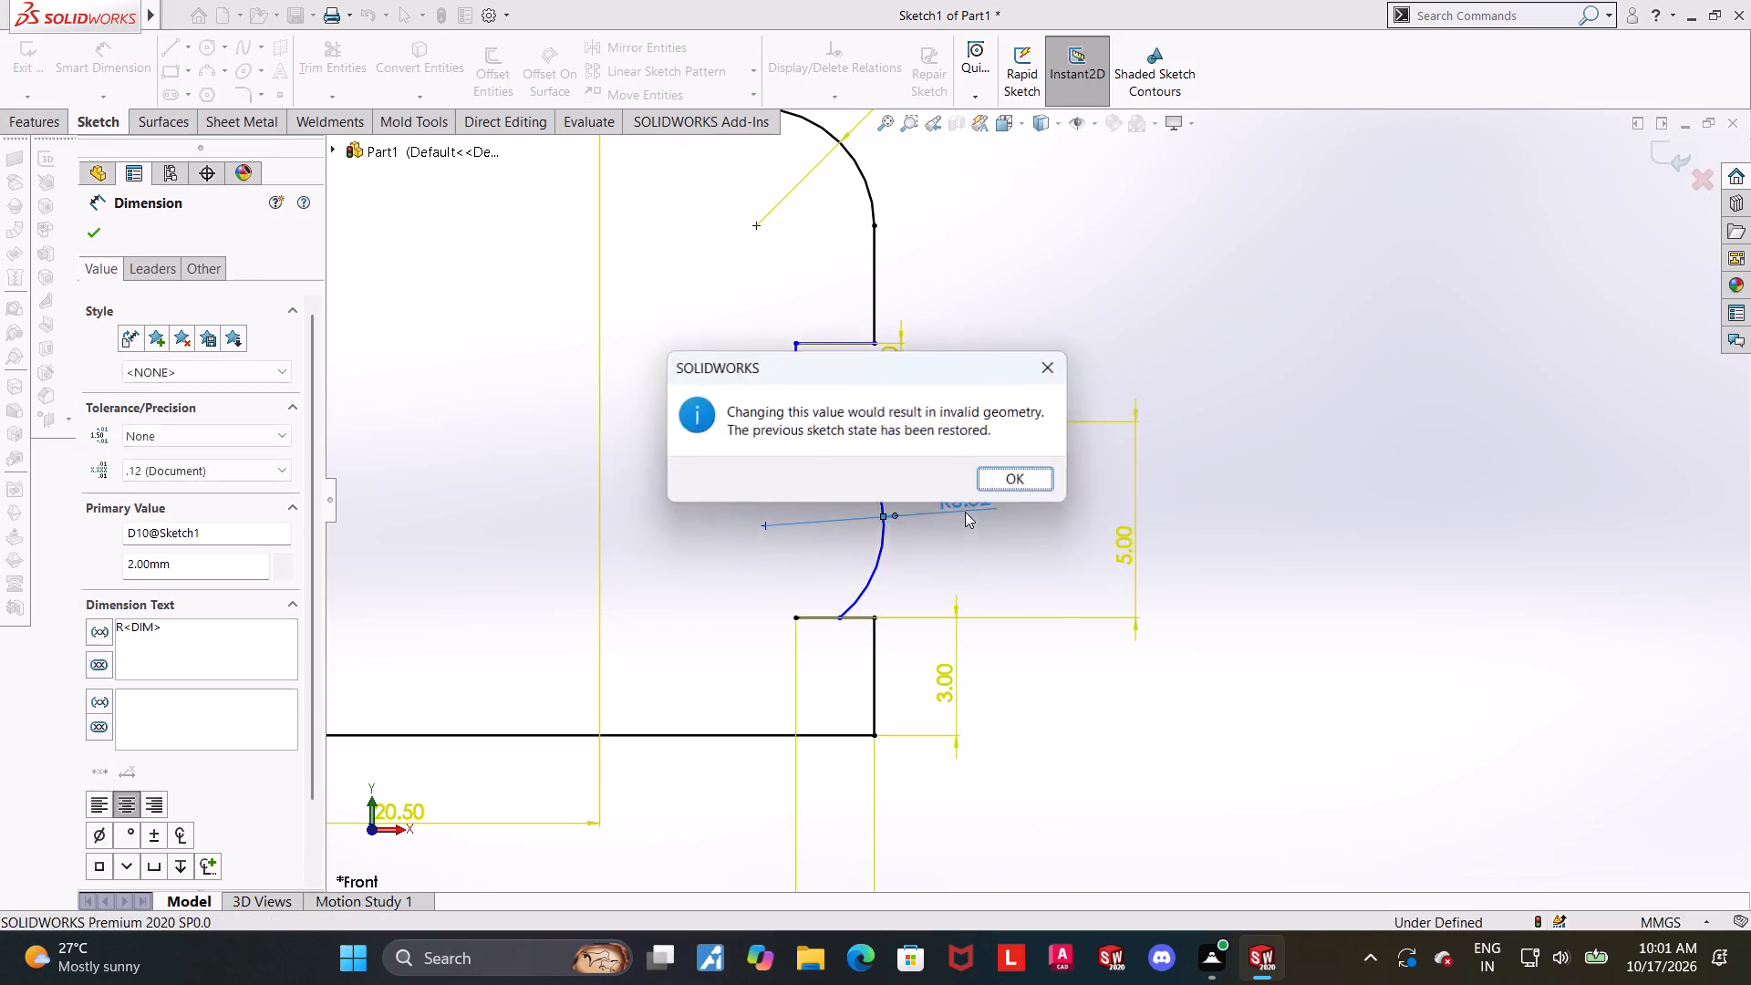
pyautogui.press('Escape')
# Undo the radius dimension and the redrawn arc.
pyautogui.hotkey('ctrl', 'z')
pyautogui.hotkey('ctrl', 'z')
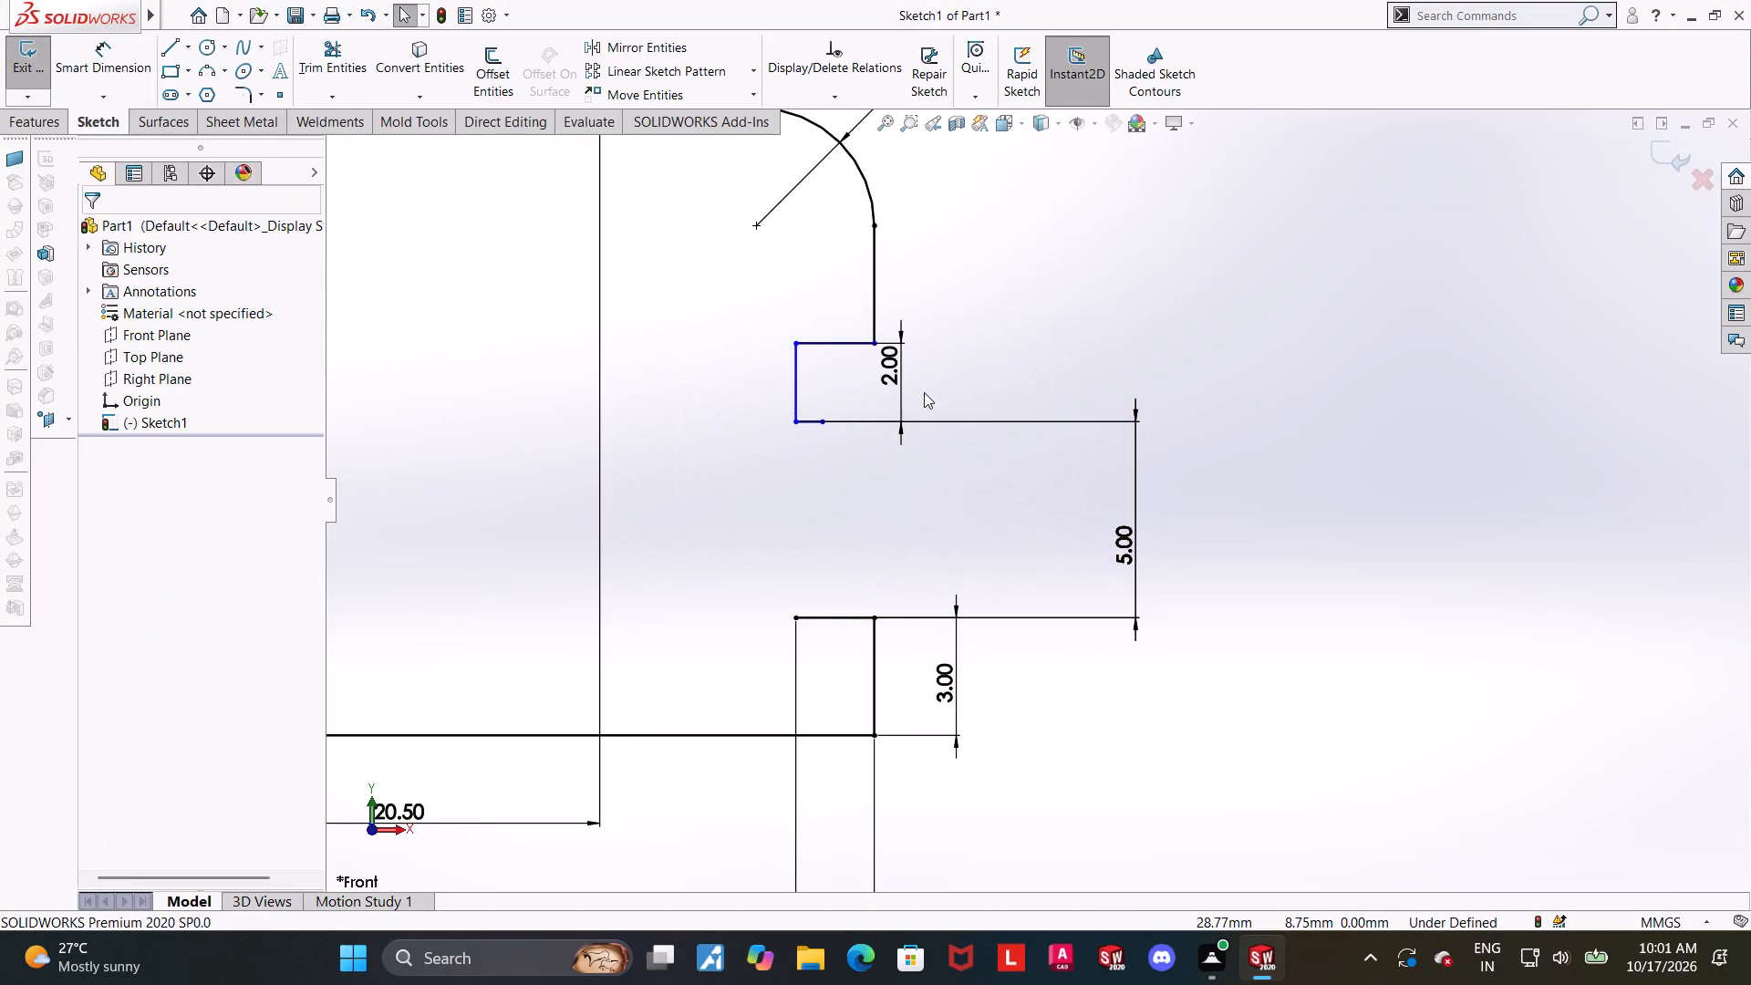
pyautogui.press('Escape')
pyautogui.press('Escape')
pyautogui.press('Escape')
# Draw an outward three-point arc of about 2.56 mm radius from the short line's free end to the lower groove line's midpoint.
pyautogui.scroll(1, 1001, 393)
pyautogui.scroll(-2, 977, 412)
pyautogui.press('Escape')
pyautogui.press('Escape')
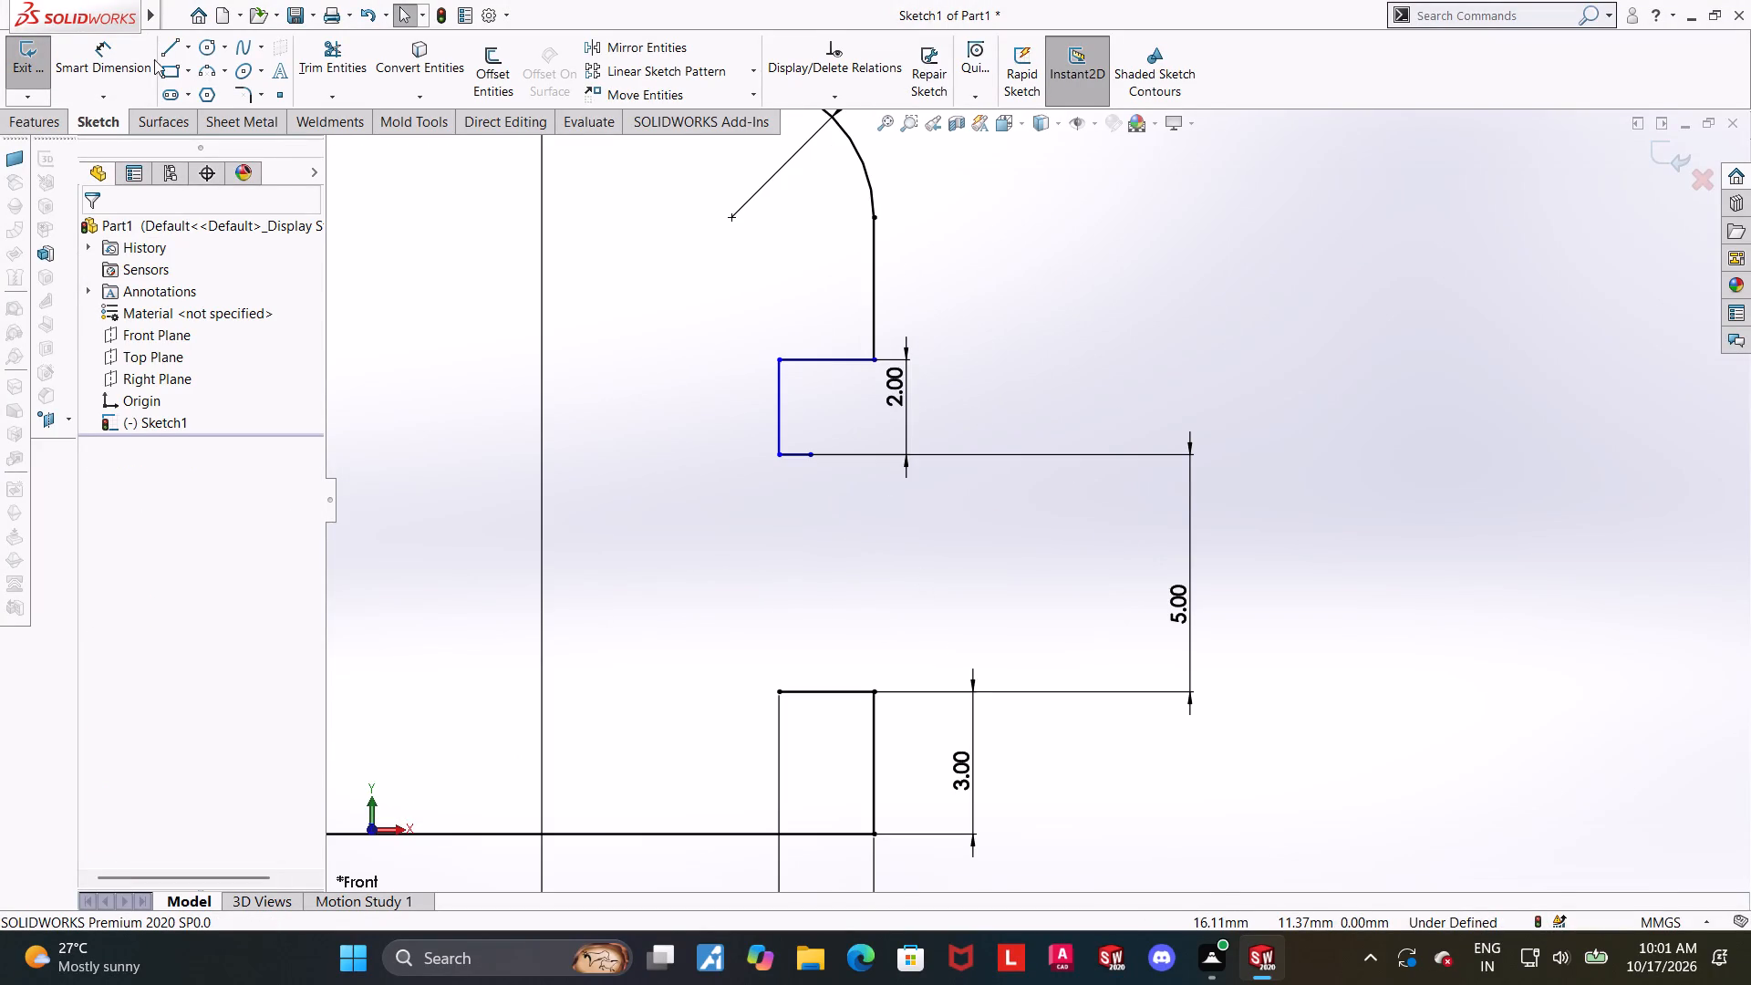
pyautogui.click(204, 63)
pyautogui.click(812, 451)
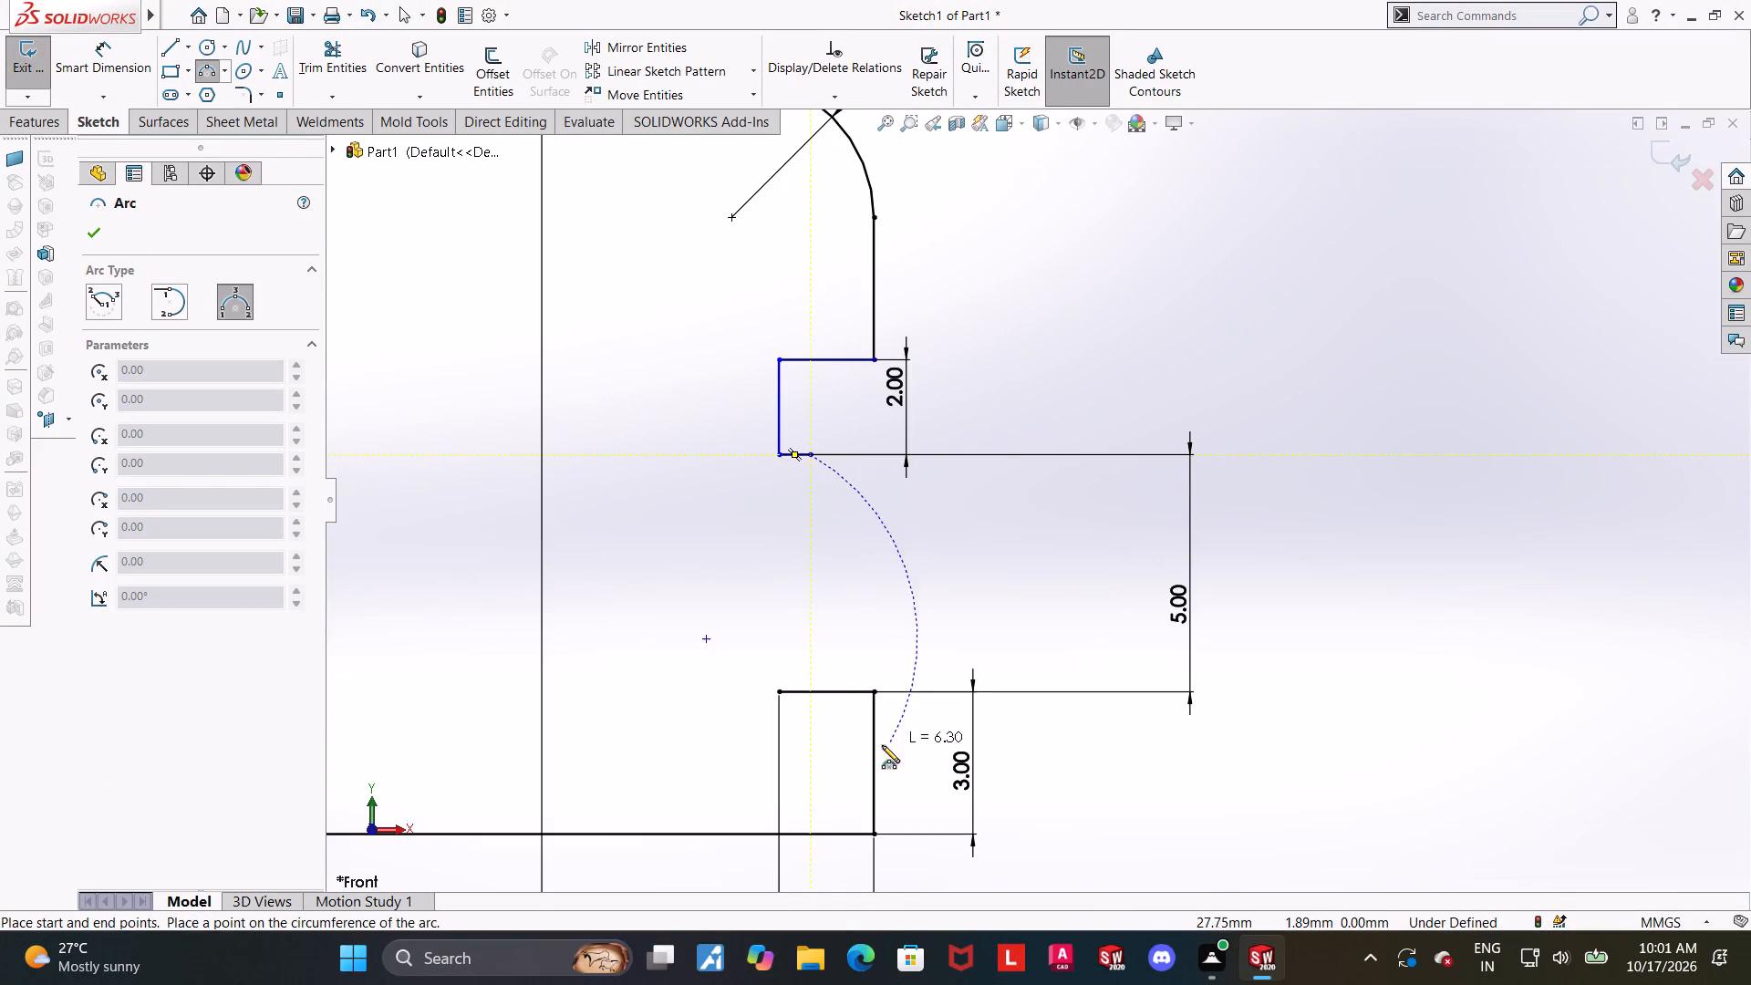
pyautogui.click(825, 689)
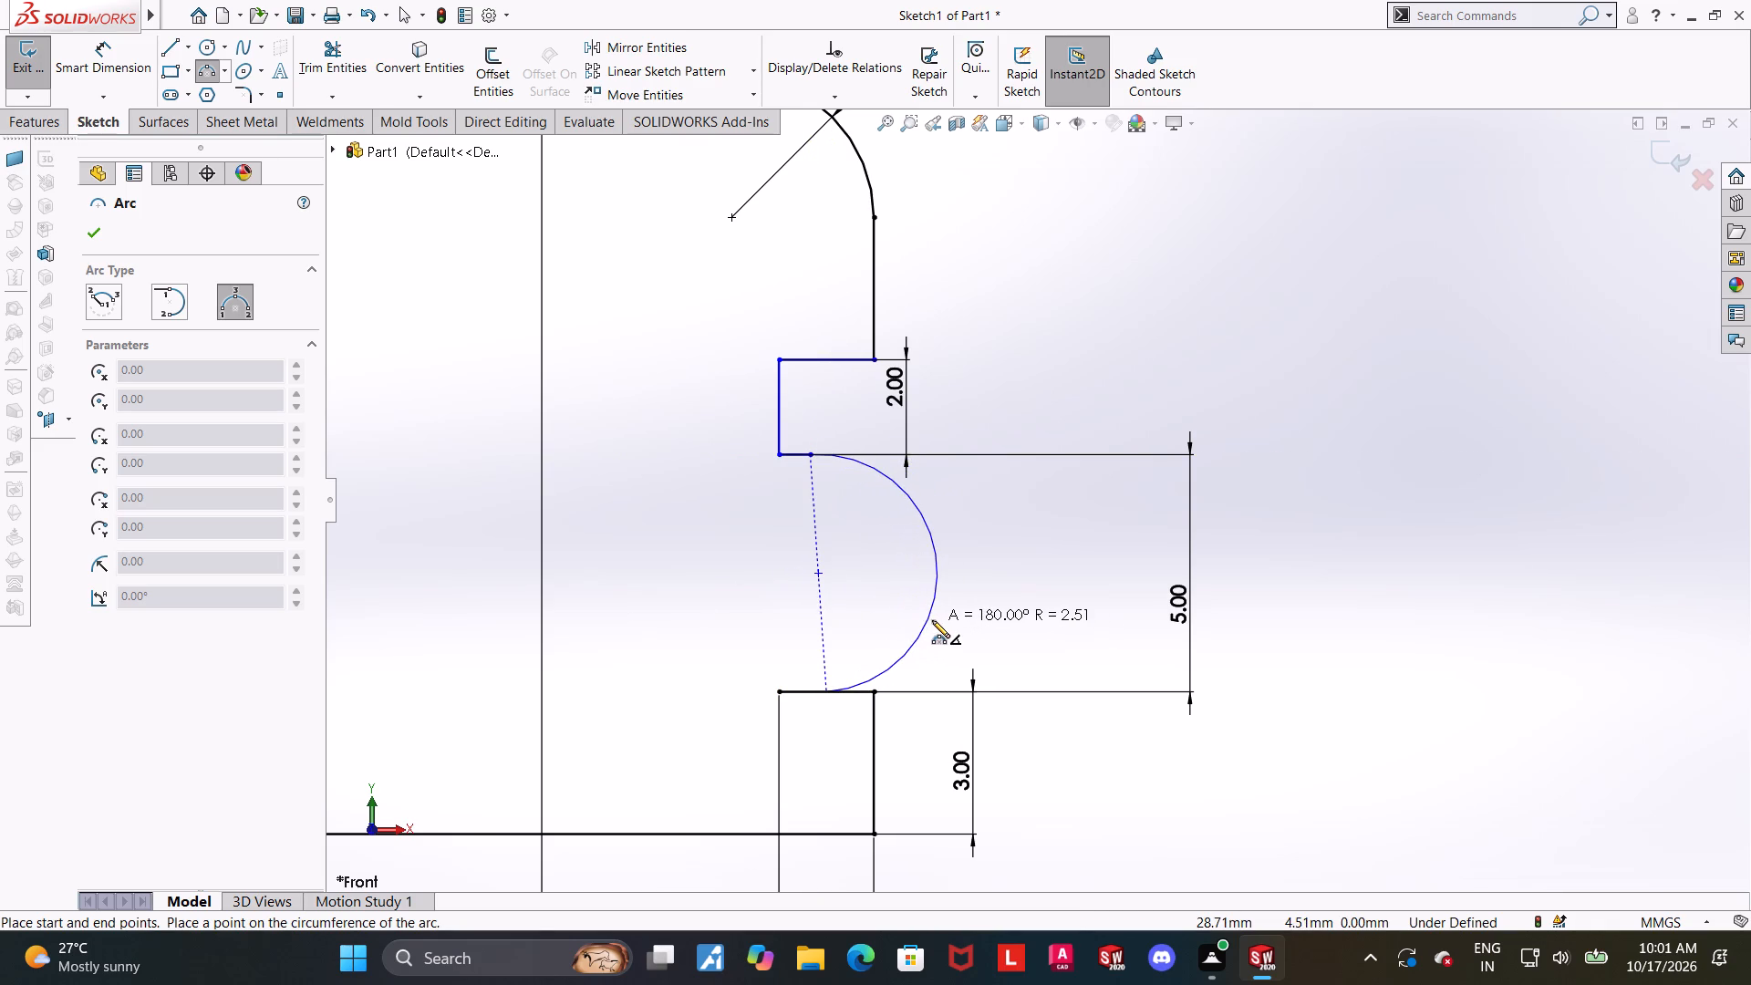
pyautogui.click(906, 620)
pyautogui.press('Escape')
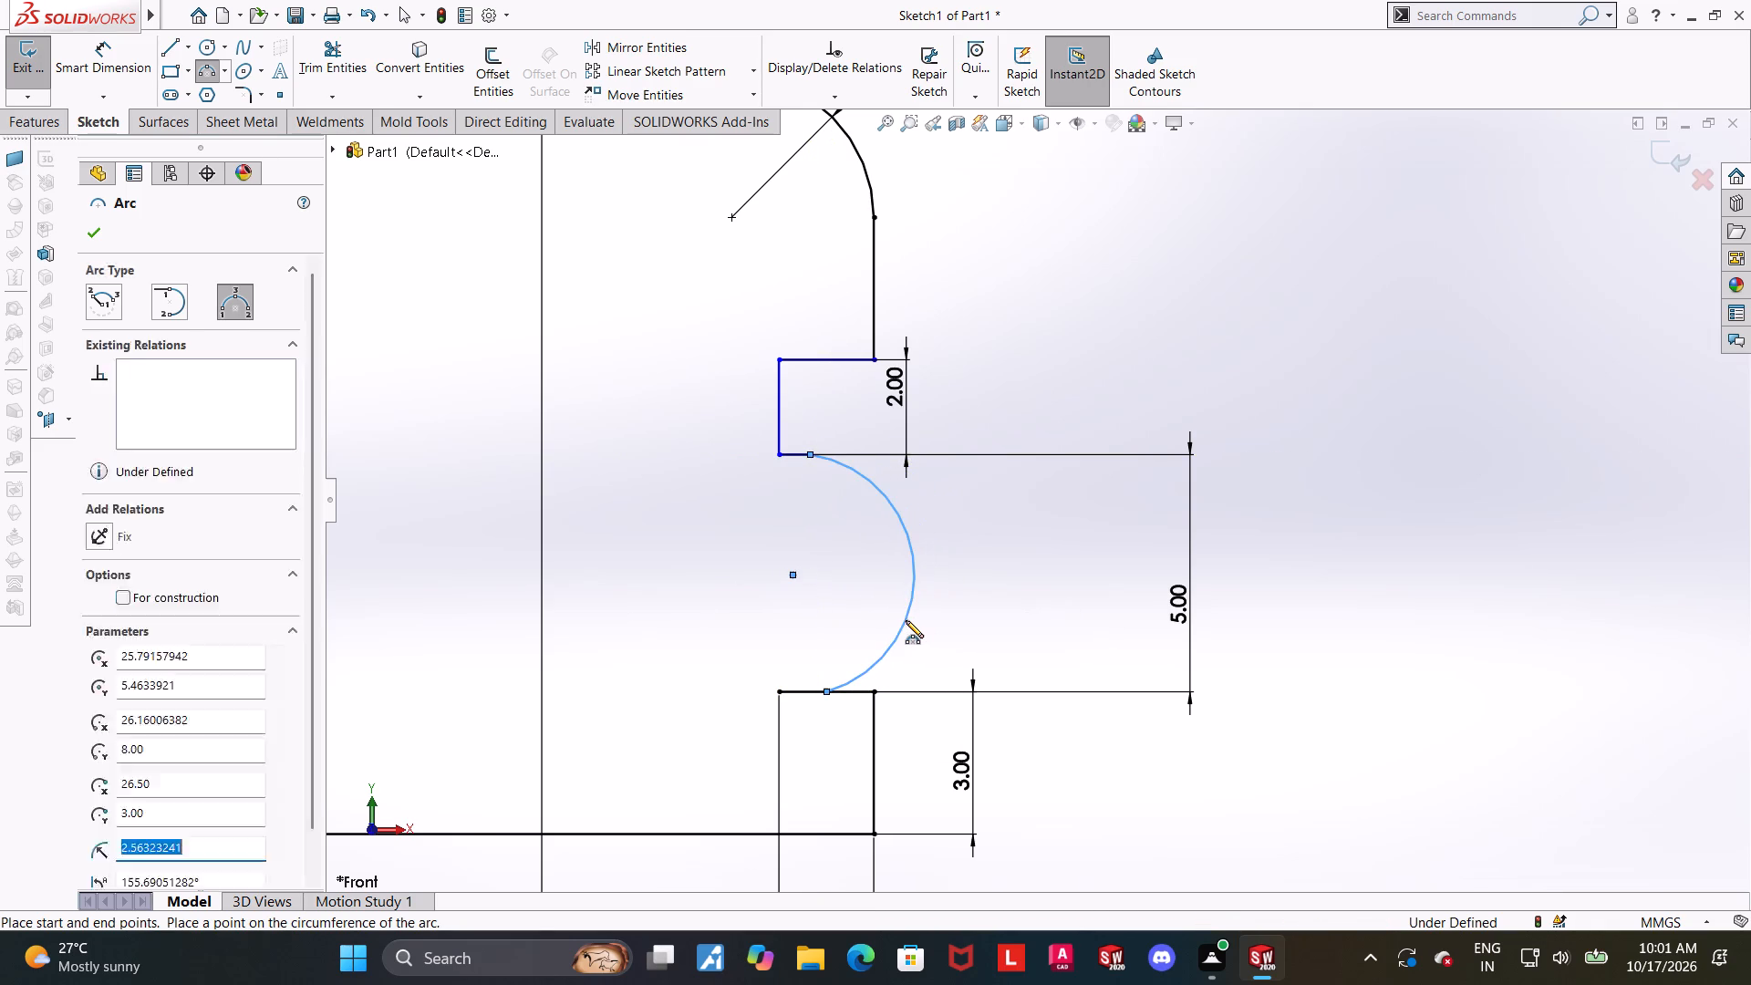
pyautogui.press('Escape')
pyautogui.press('Escape')
# Make the arc tangent to the short horizontal line at its upper end.
pyautogui.keyDown('ctrl'); pyautogui.click(796, 459); pyautogui.keyUp('ctrl')
pyautogui.keyDown('ctrl'); pyautogui.click(837, 463); pyautogui.keyUp('ctrl')
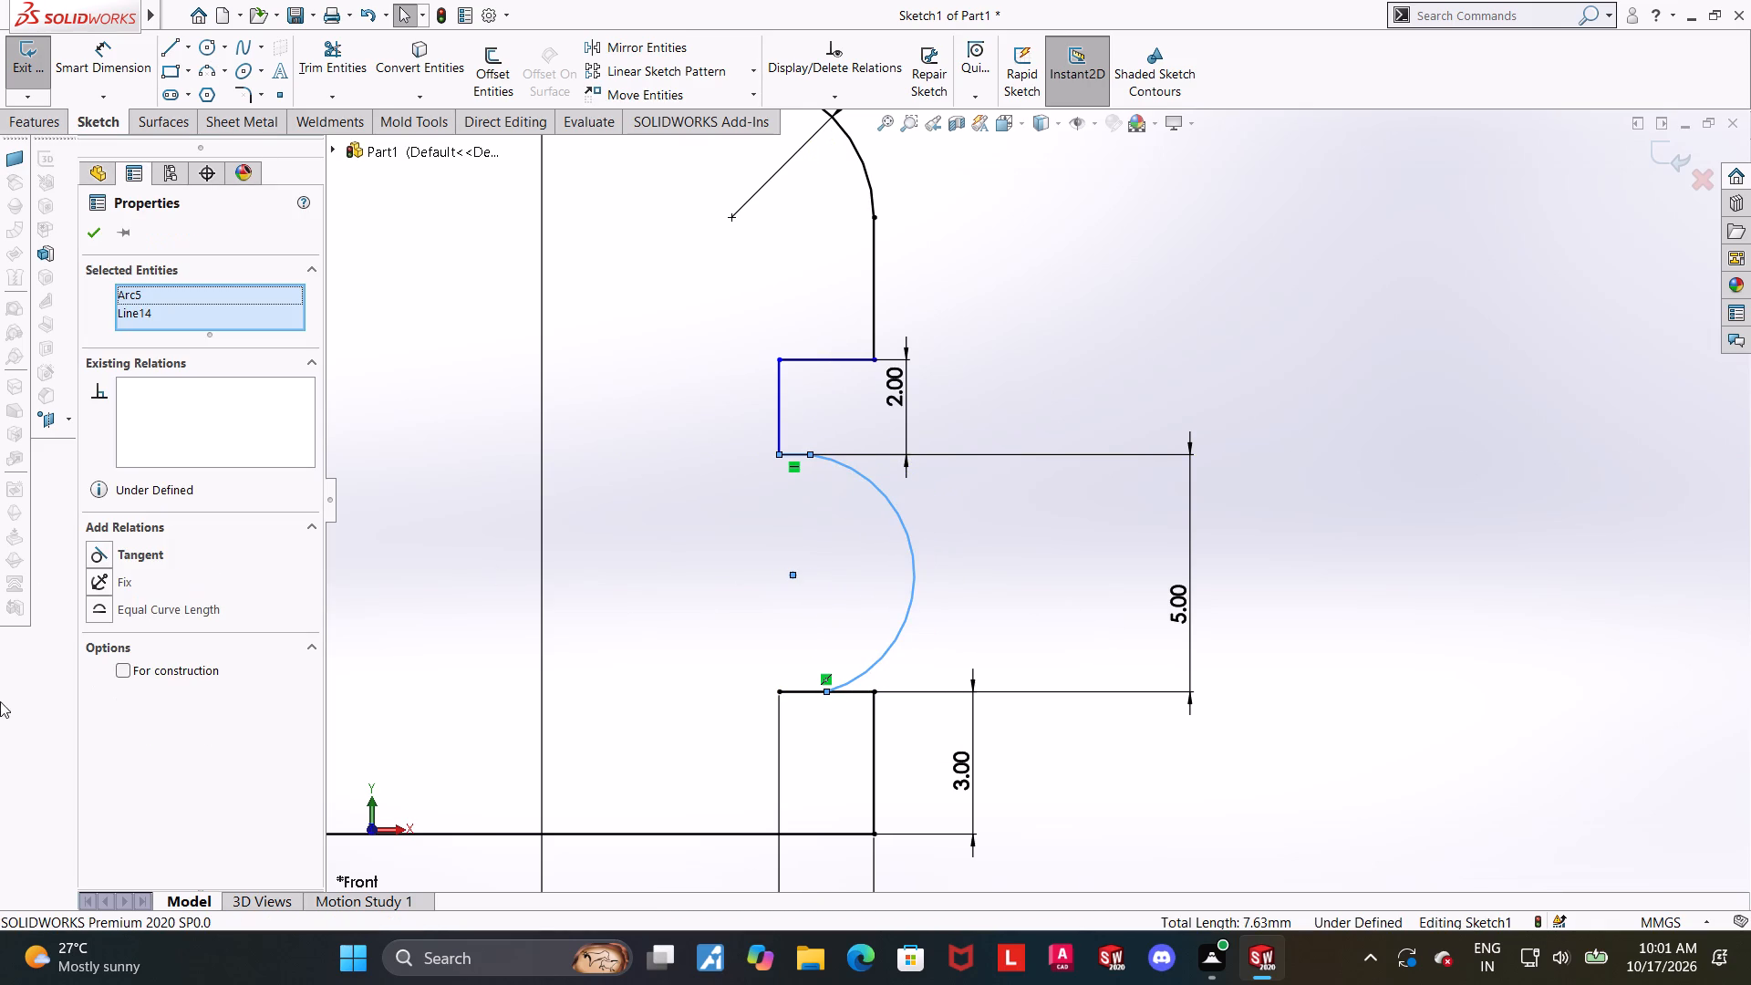
pyautogui.click(99, 547)
pyautogui.click(624, 508)
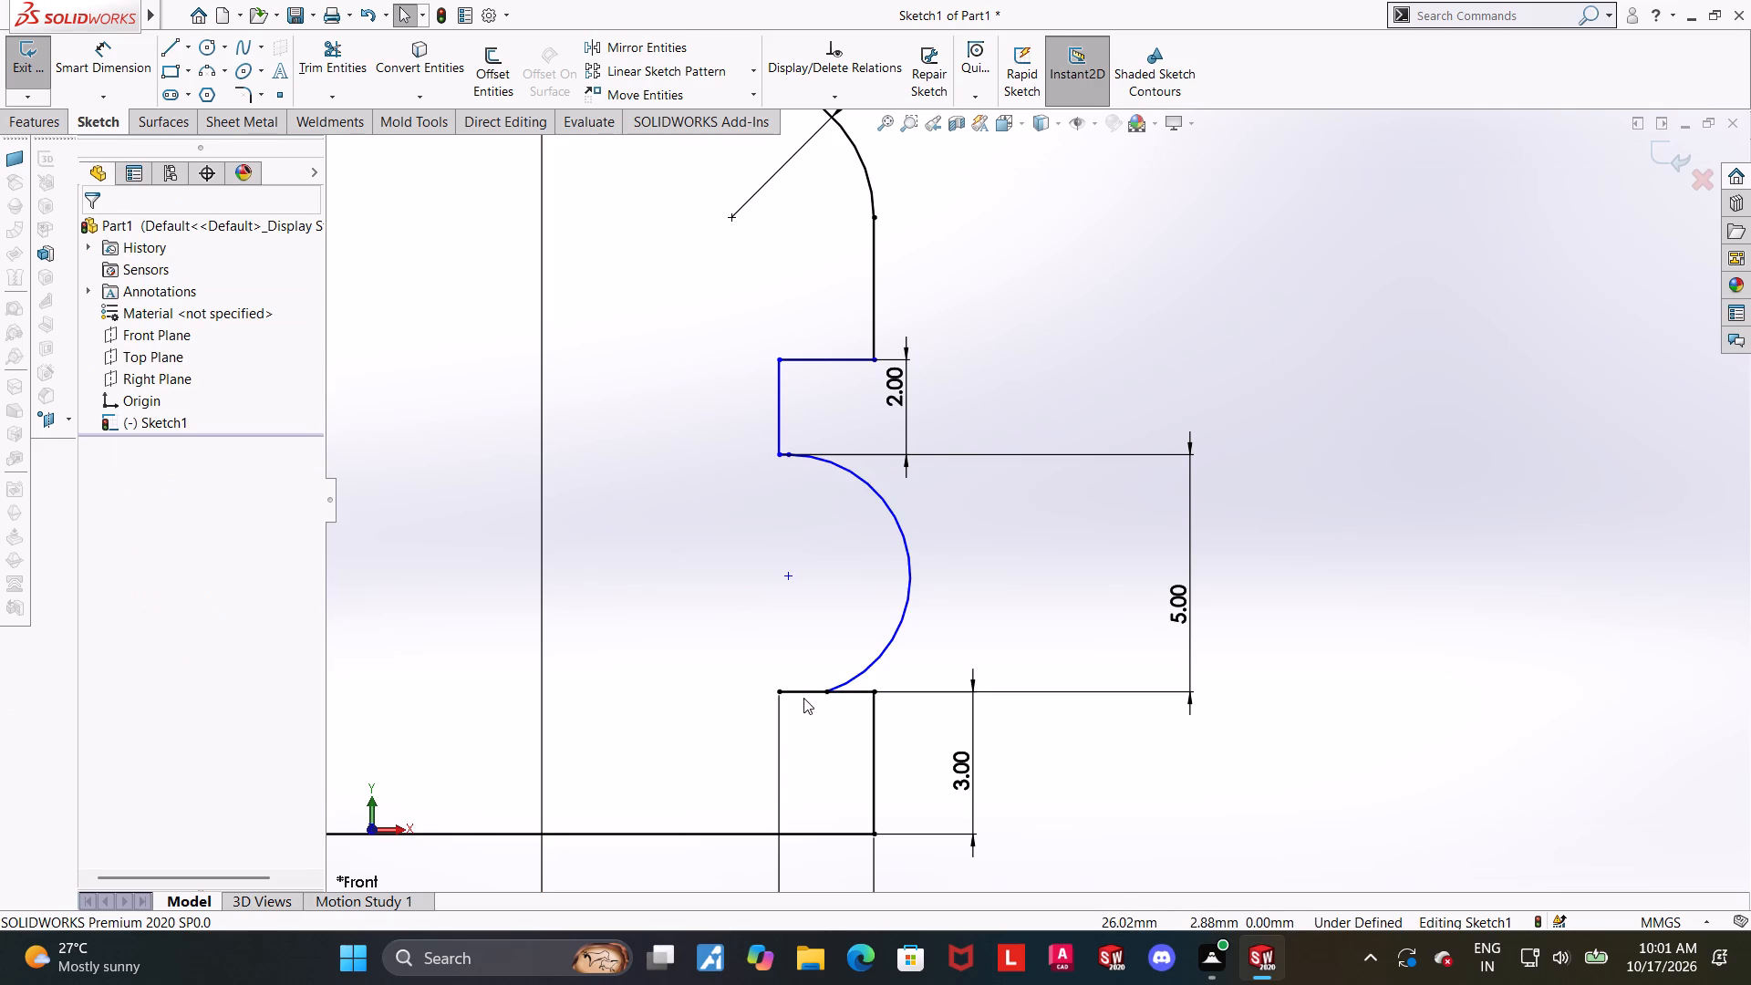
# Make the arc tangent to the lower horizontal groove line.
pyautogui.keyDown('ctrl'); pyautogui.click(803, 698); pyautogui.keyUp('ctrl')
pyautogui.keyDown('ctrl'); pyautogui.click(804, 693); pyautogui.keyUp('ctrl')
pyautogui.keyDown('ctrl'); pyautogui.click(879, 650); pyautogui.keyUp('ctrl')
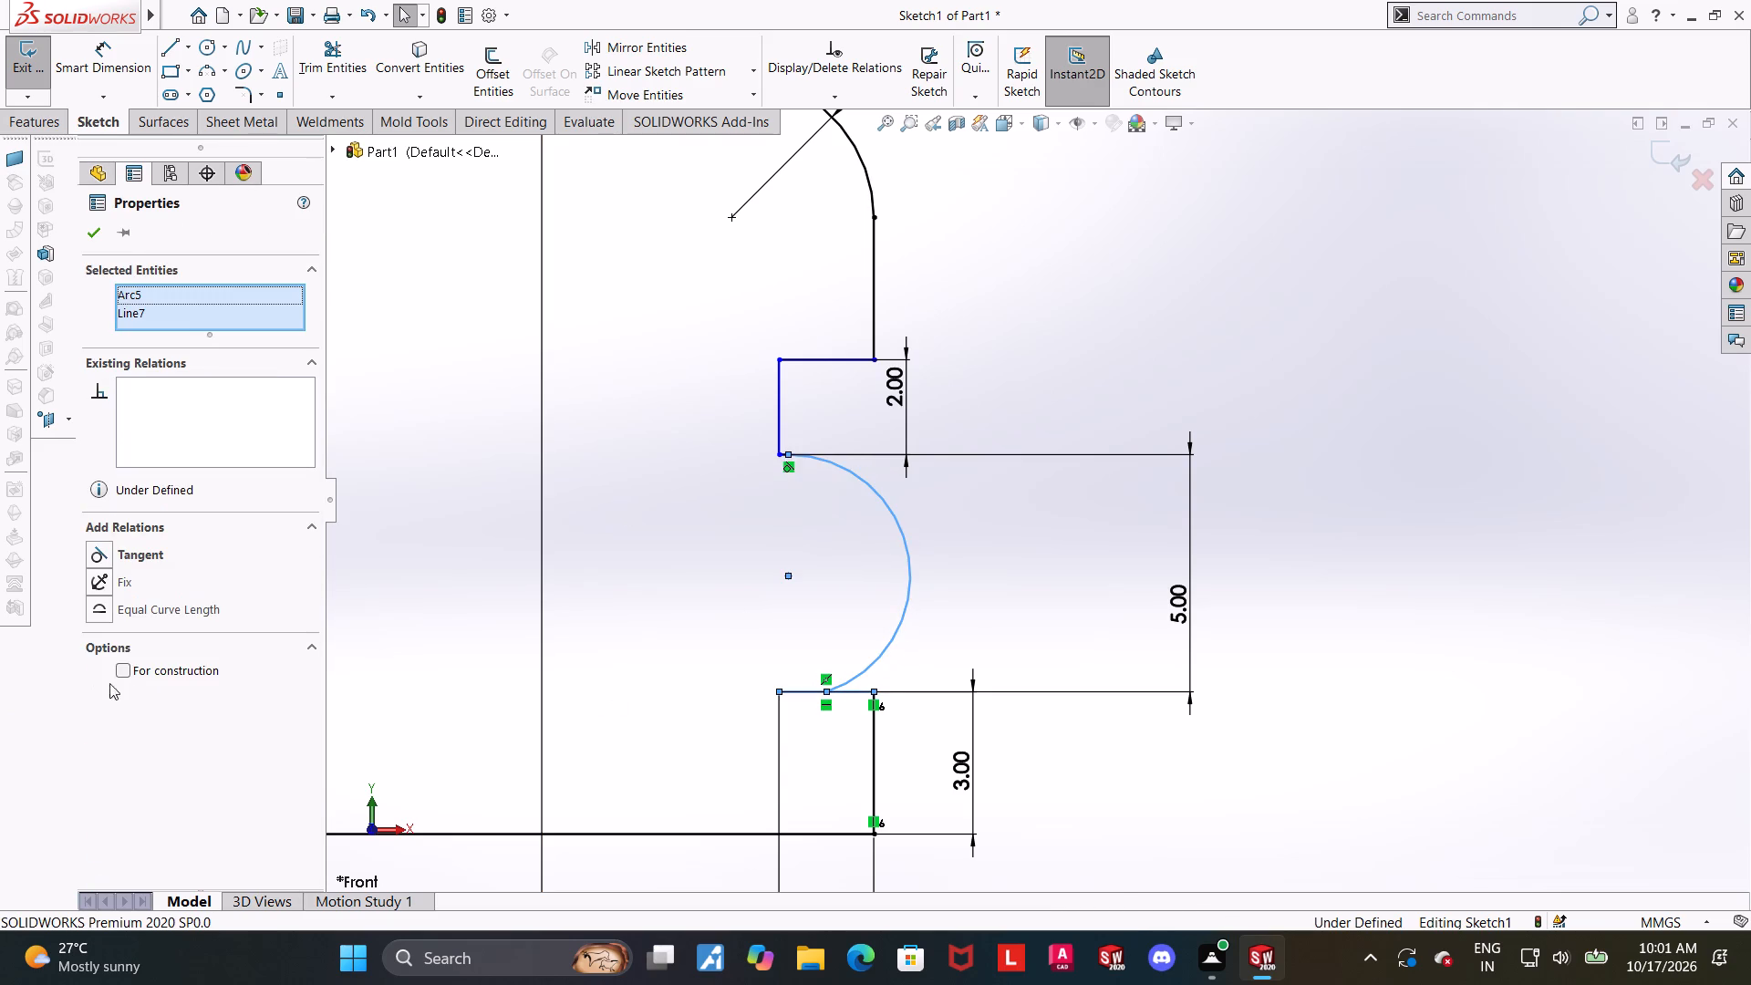
pyautogui.click(100, 556)
pyautogui.press('Escape')
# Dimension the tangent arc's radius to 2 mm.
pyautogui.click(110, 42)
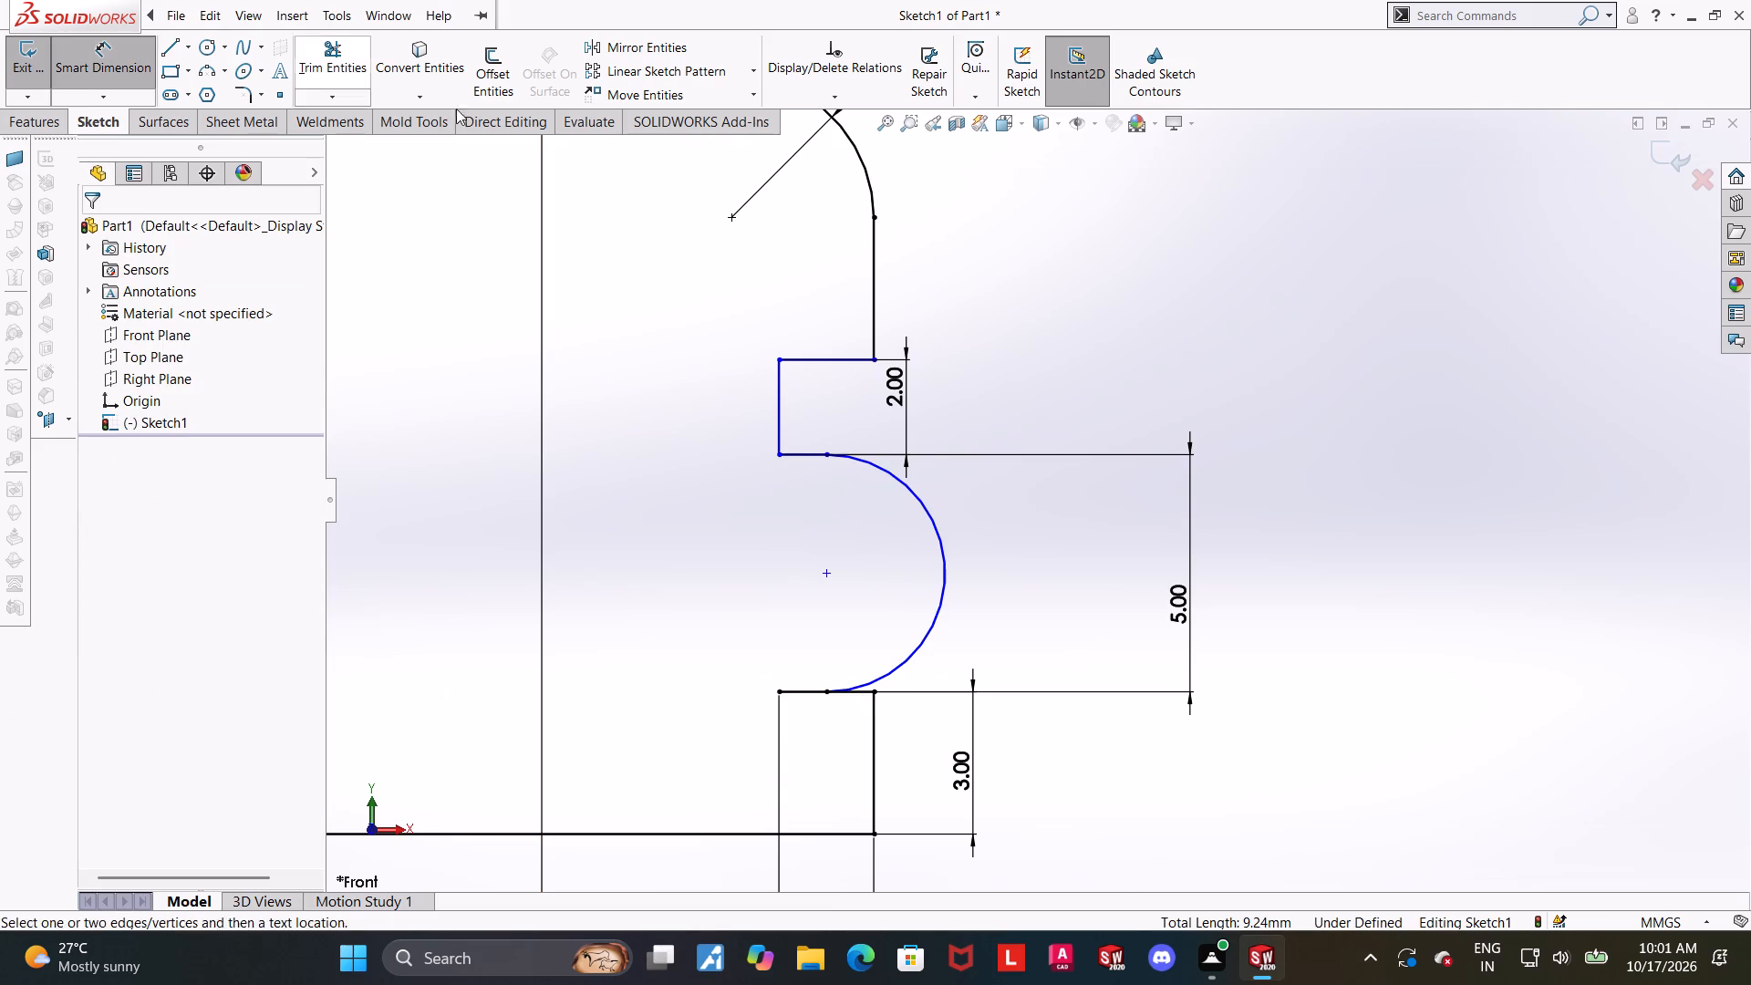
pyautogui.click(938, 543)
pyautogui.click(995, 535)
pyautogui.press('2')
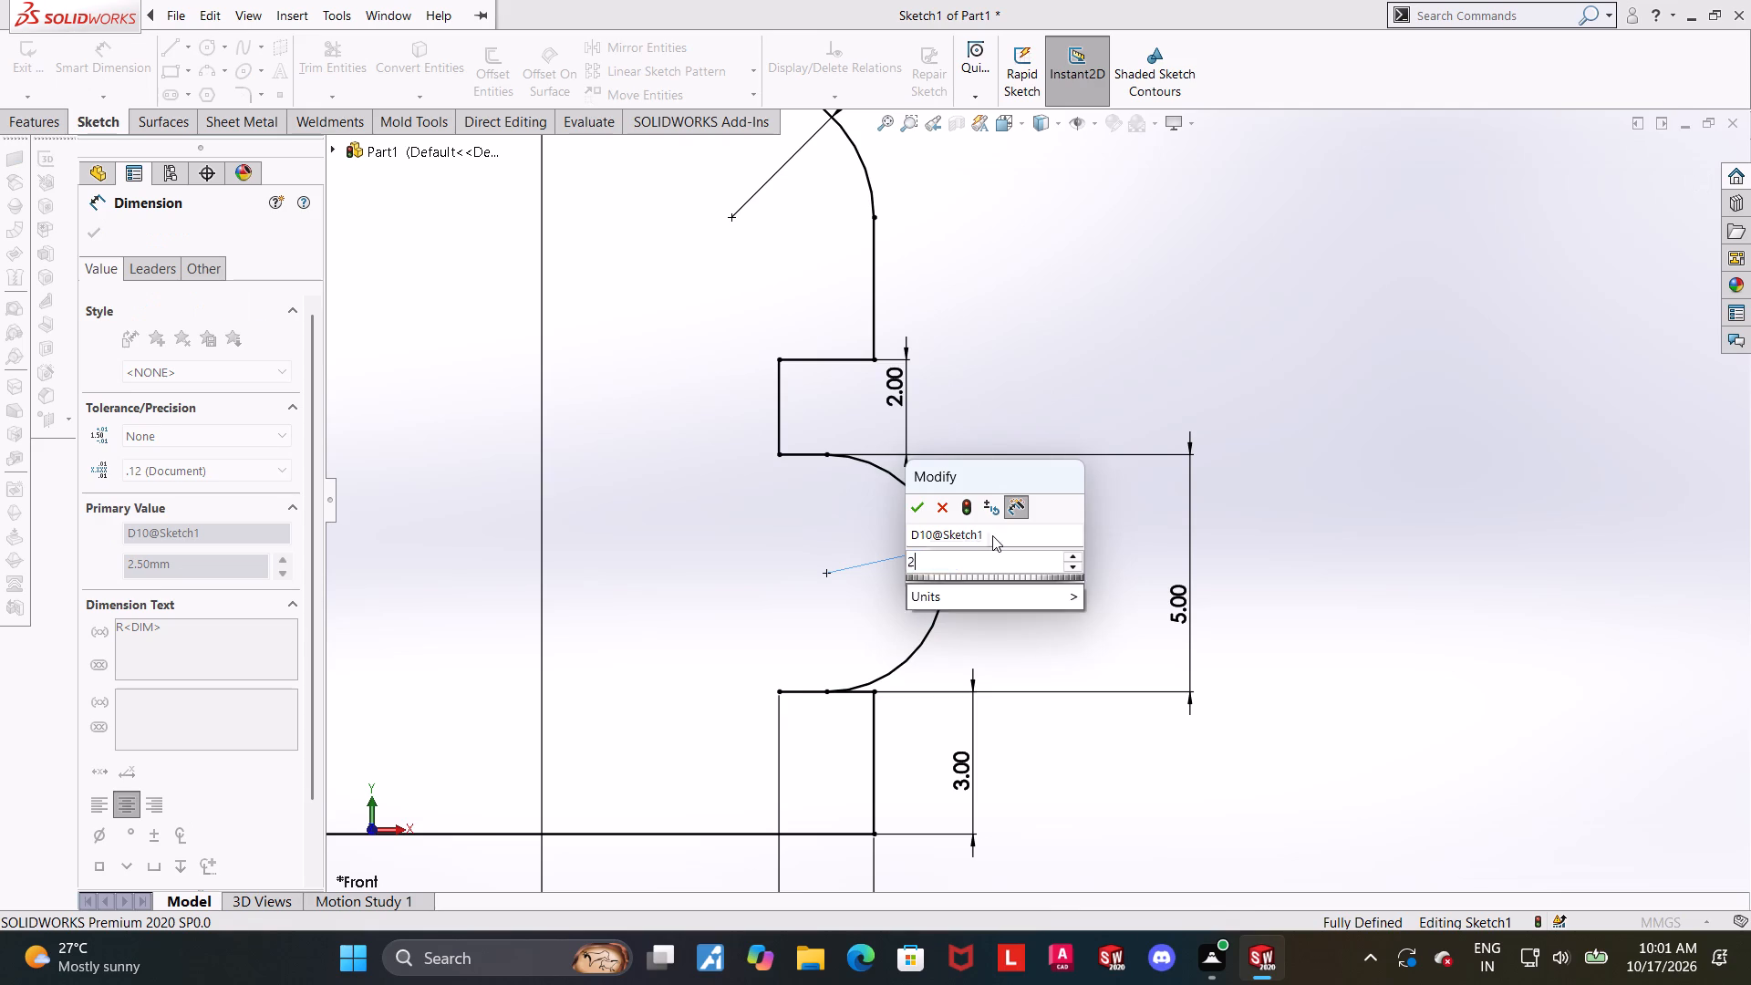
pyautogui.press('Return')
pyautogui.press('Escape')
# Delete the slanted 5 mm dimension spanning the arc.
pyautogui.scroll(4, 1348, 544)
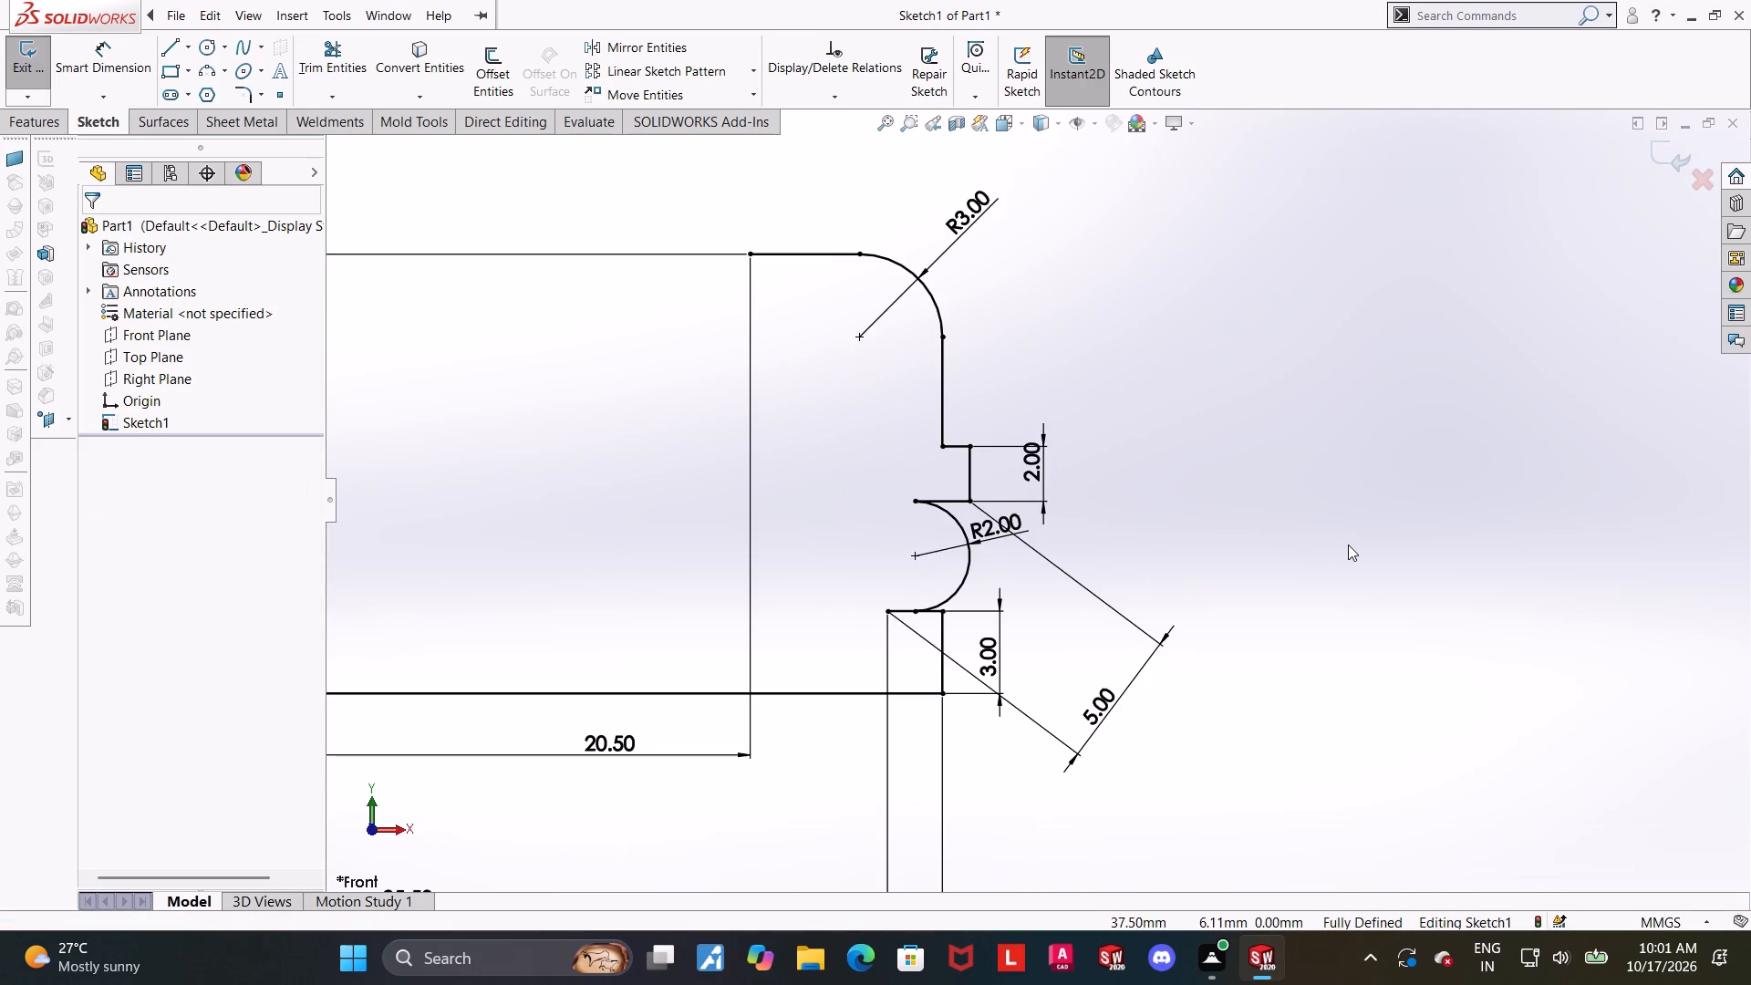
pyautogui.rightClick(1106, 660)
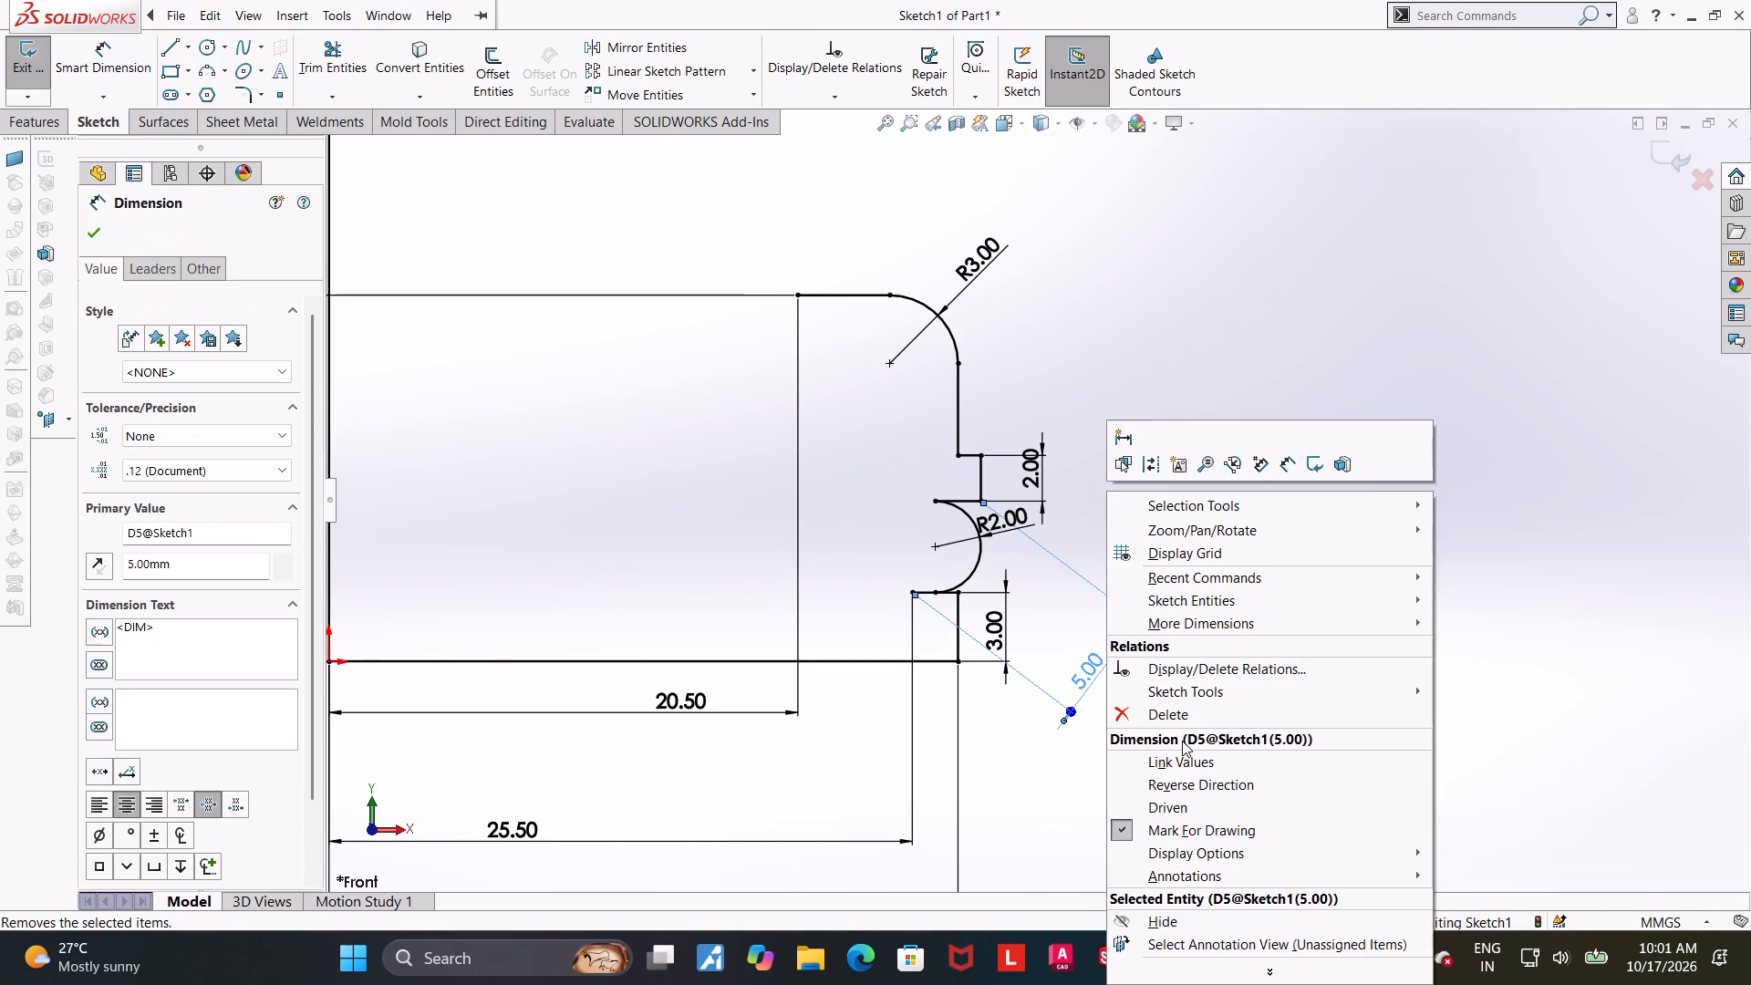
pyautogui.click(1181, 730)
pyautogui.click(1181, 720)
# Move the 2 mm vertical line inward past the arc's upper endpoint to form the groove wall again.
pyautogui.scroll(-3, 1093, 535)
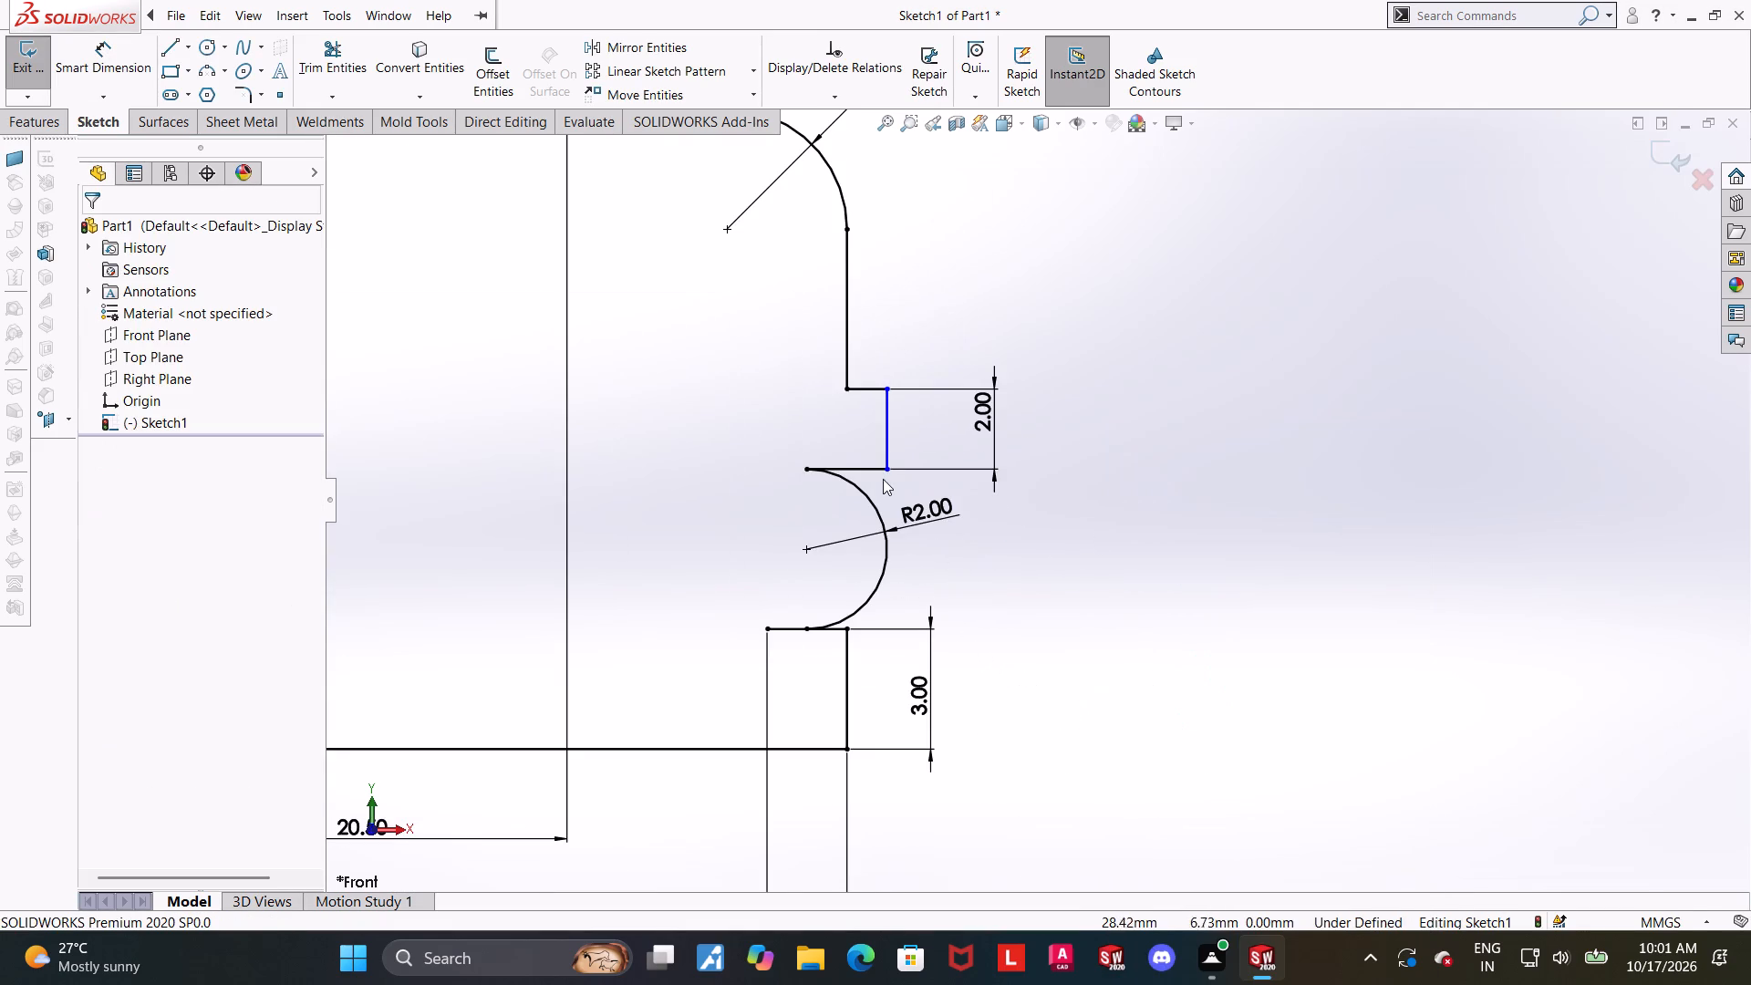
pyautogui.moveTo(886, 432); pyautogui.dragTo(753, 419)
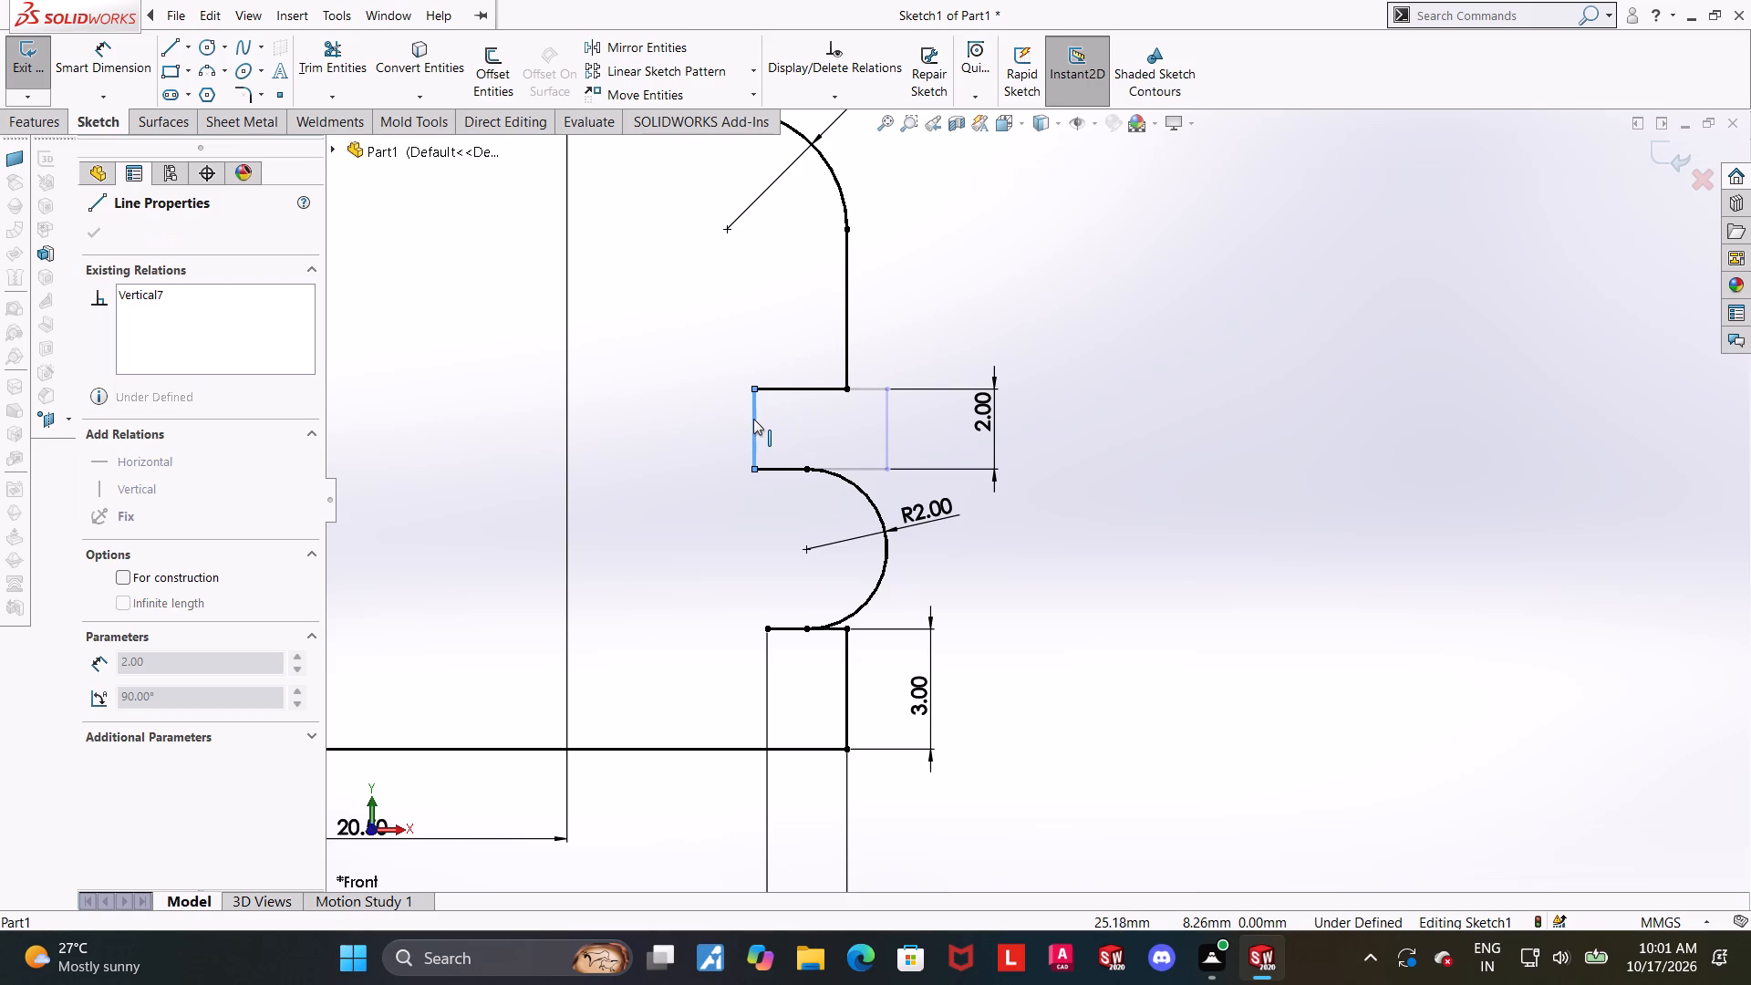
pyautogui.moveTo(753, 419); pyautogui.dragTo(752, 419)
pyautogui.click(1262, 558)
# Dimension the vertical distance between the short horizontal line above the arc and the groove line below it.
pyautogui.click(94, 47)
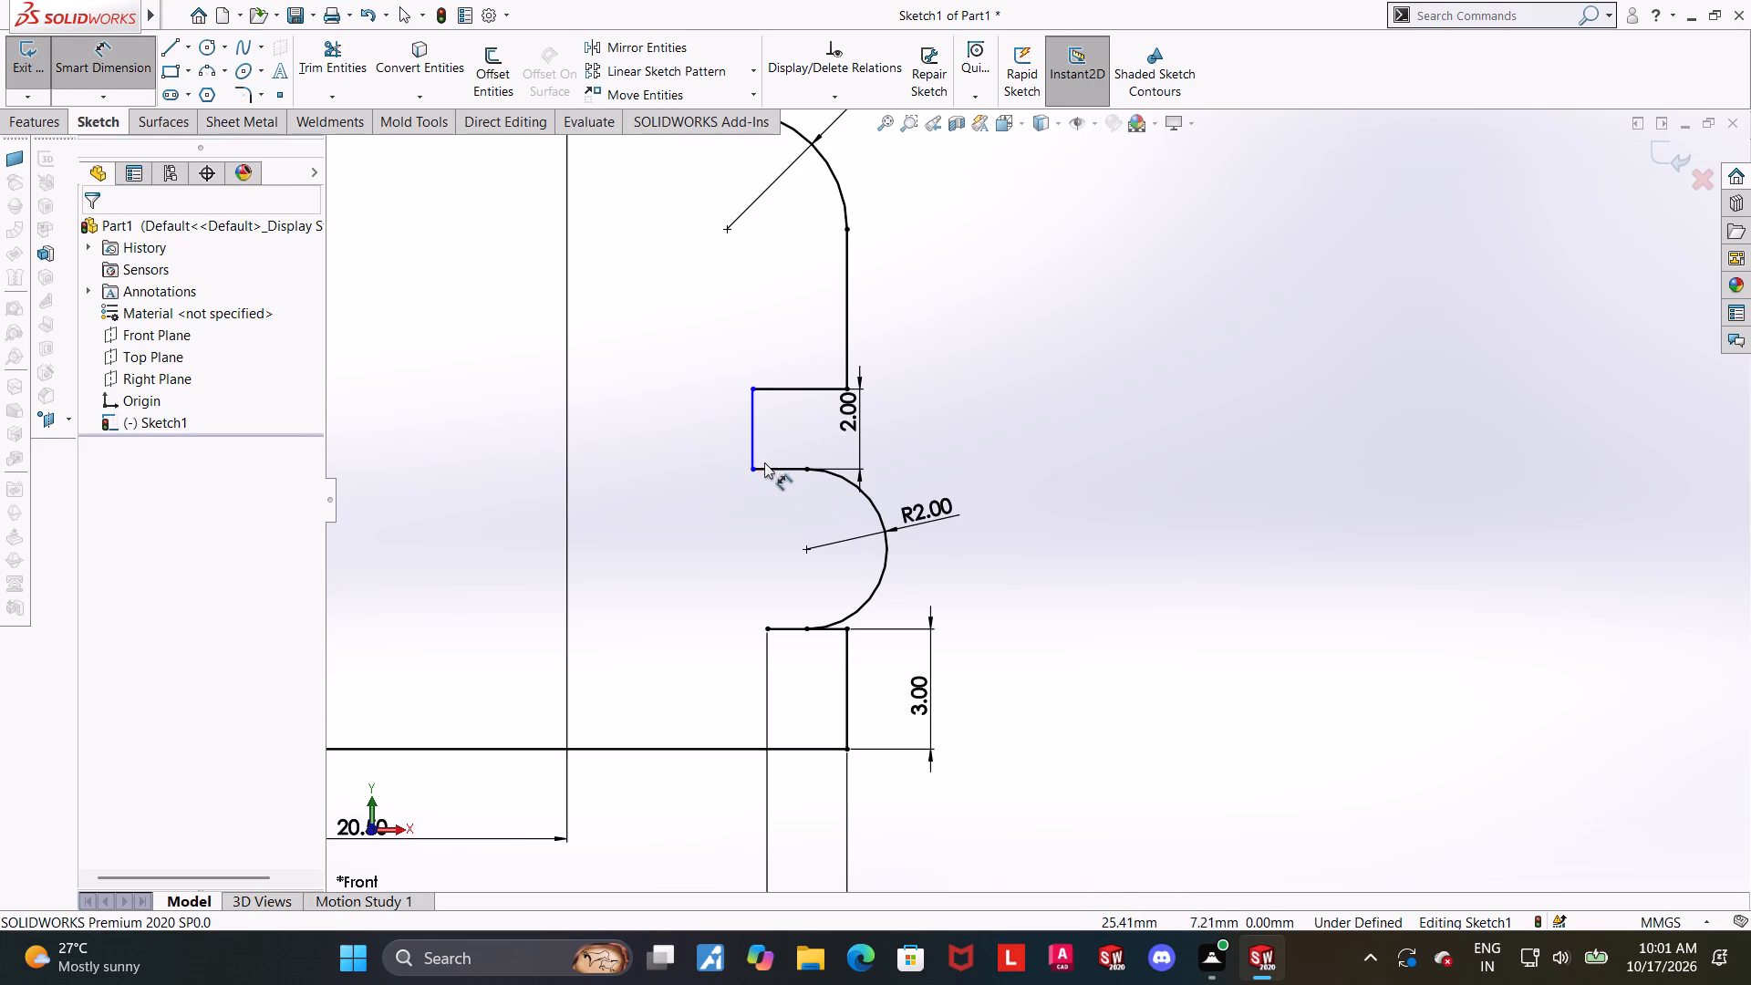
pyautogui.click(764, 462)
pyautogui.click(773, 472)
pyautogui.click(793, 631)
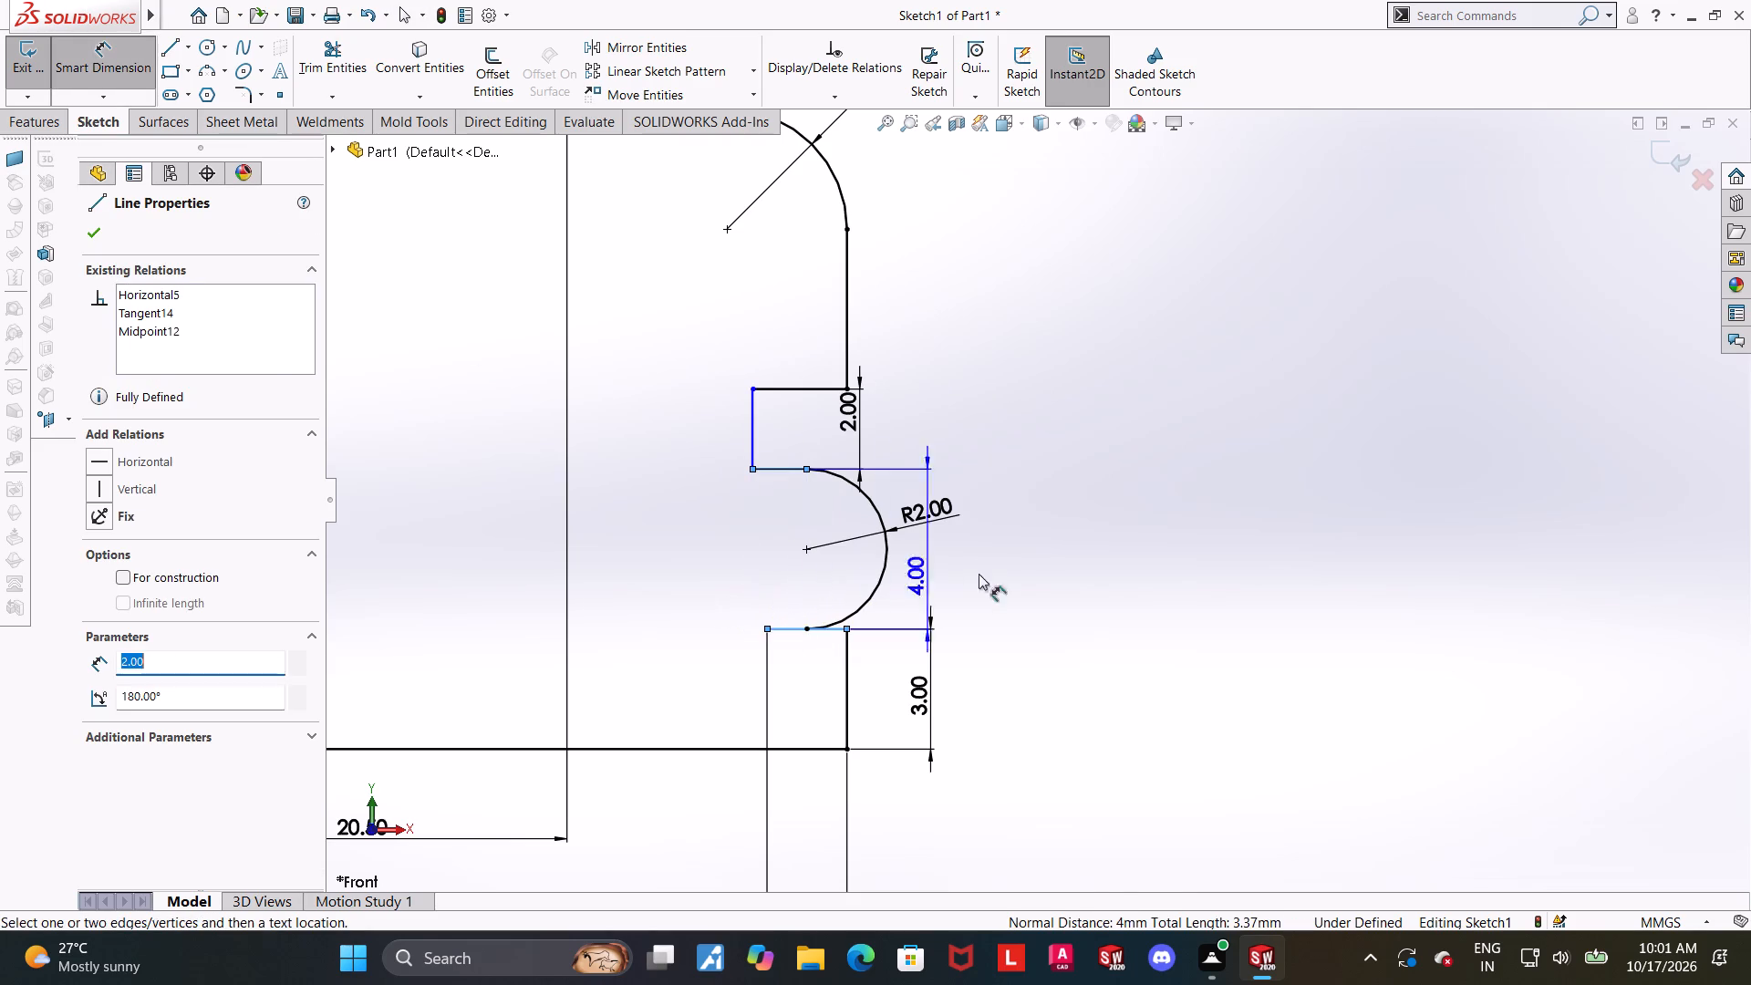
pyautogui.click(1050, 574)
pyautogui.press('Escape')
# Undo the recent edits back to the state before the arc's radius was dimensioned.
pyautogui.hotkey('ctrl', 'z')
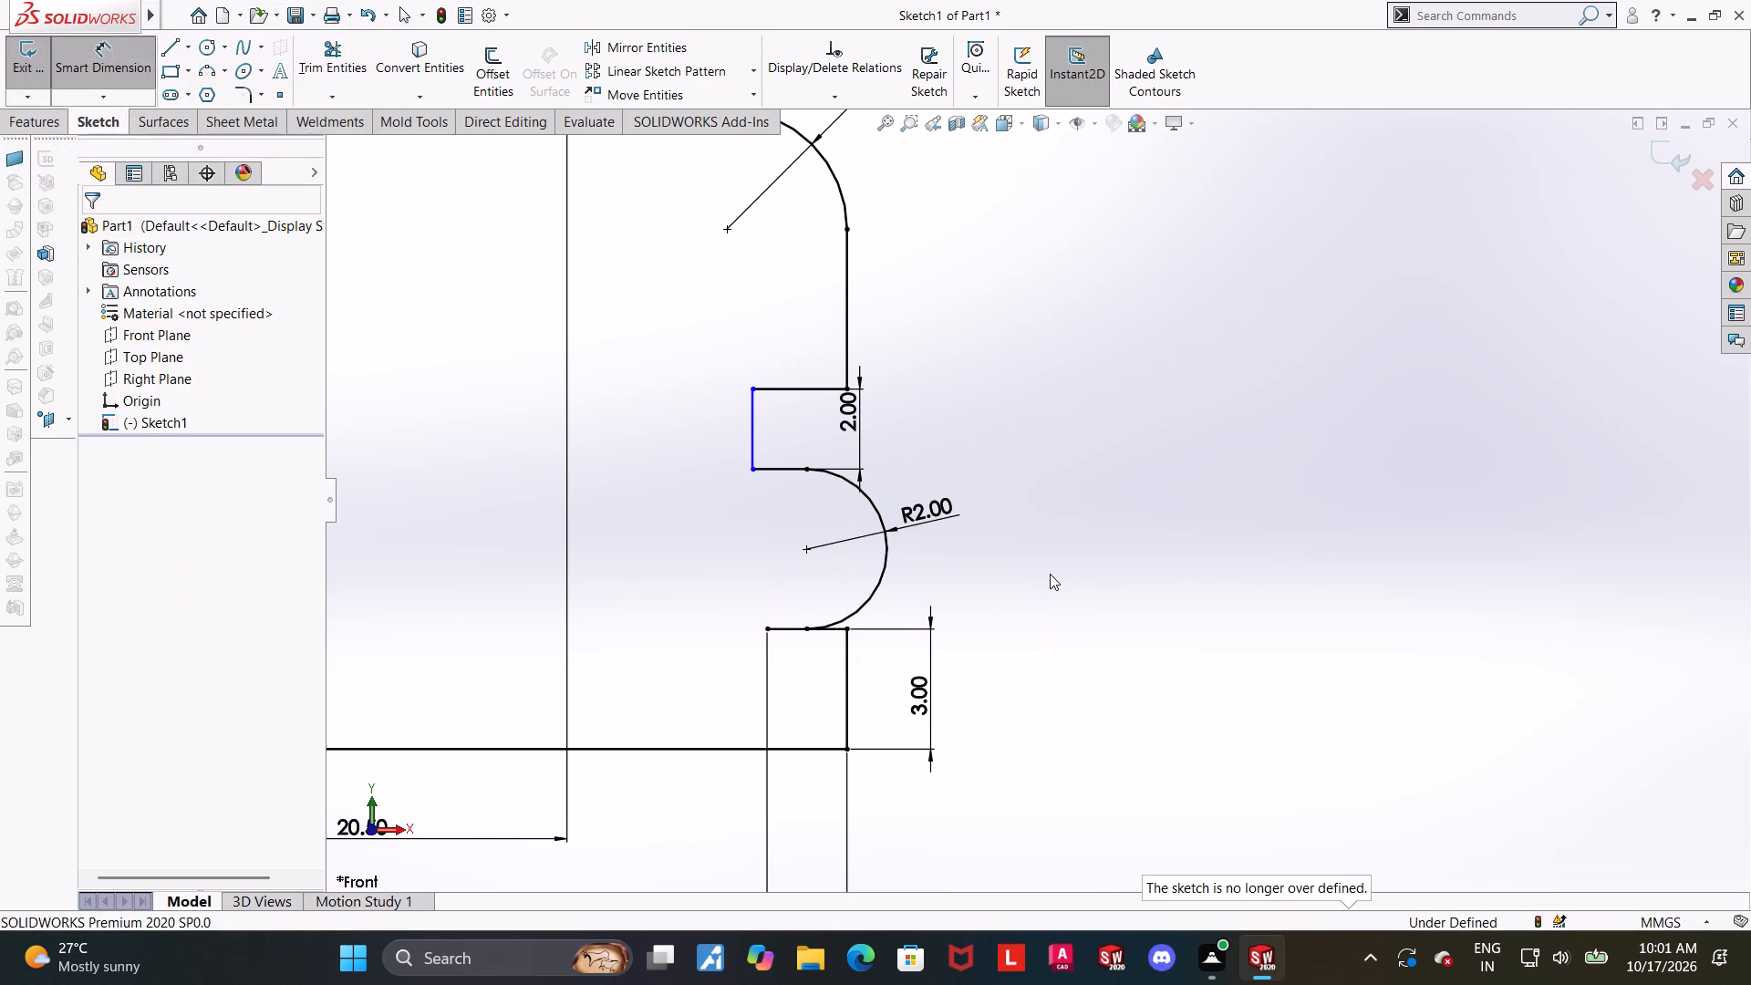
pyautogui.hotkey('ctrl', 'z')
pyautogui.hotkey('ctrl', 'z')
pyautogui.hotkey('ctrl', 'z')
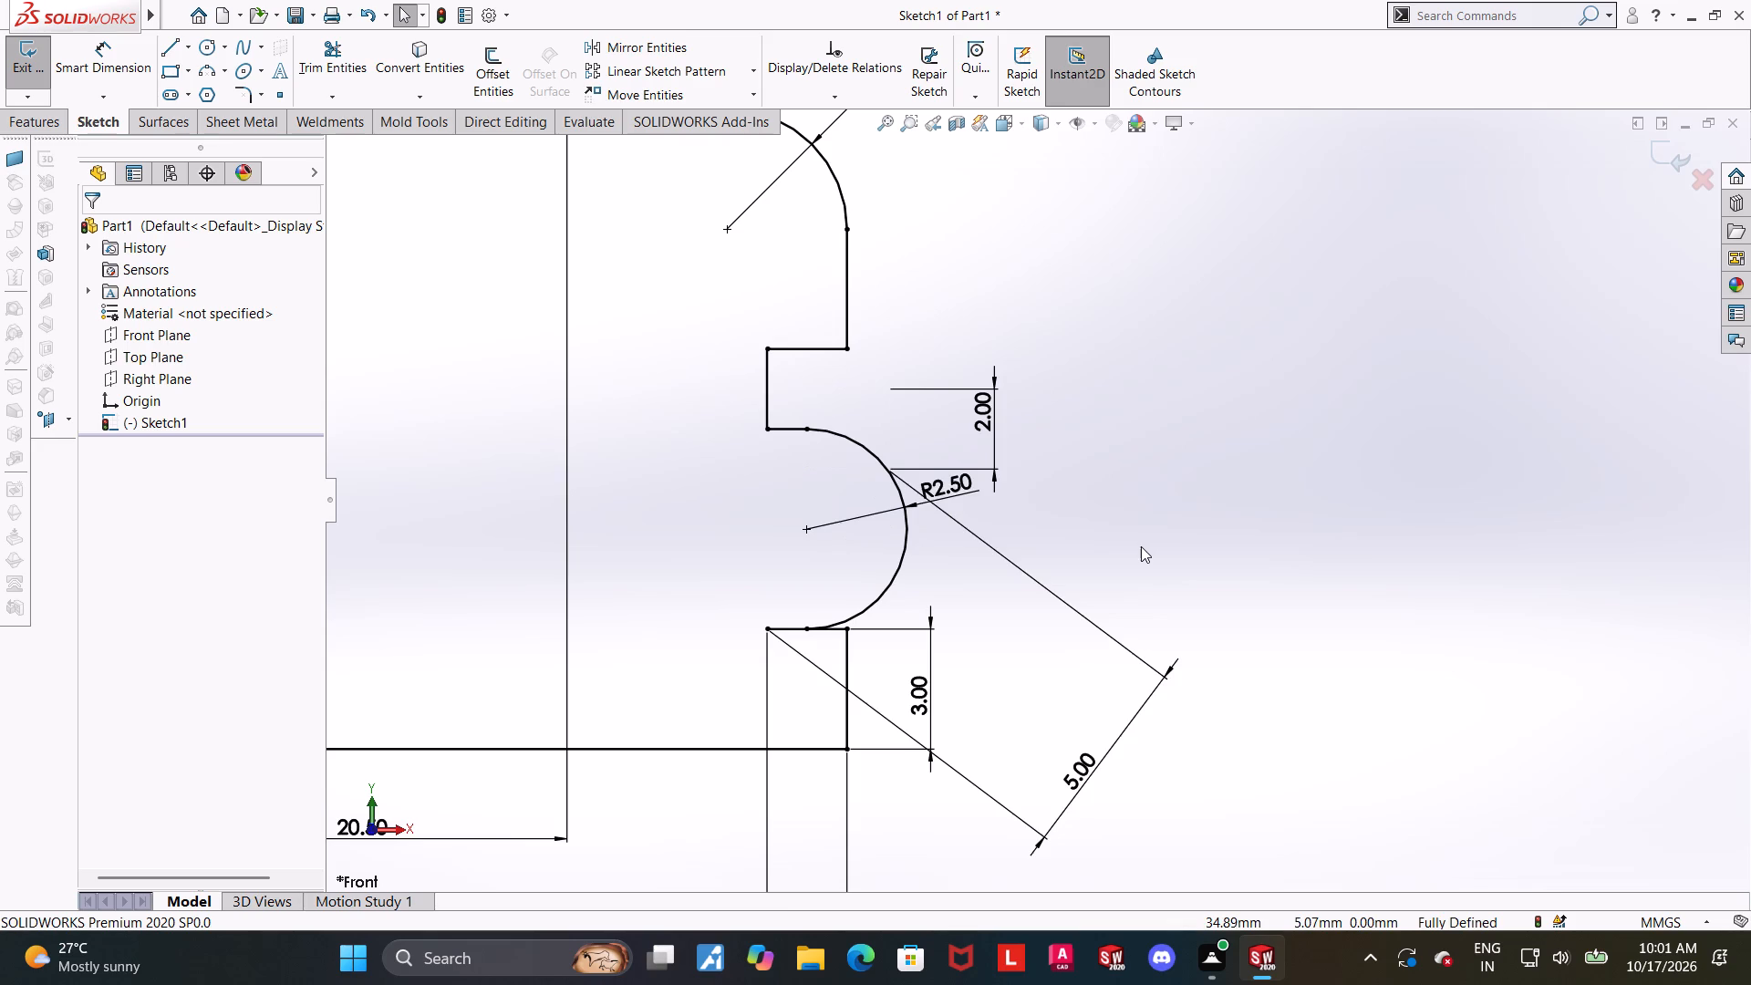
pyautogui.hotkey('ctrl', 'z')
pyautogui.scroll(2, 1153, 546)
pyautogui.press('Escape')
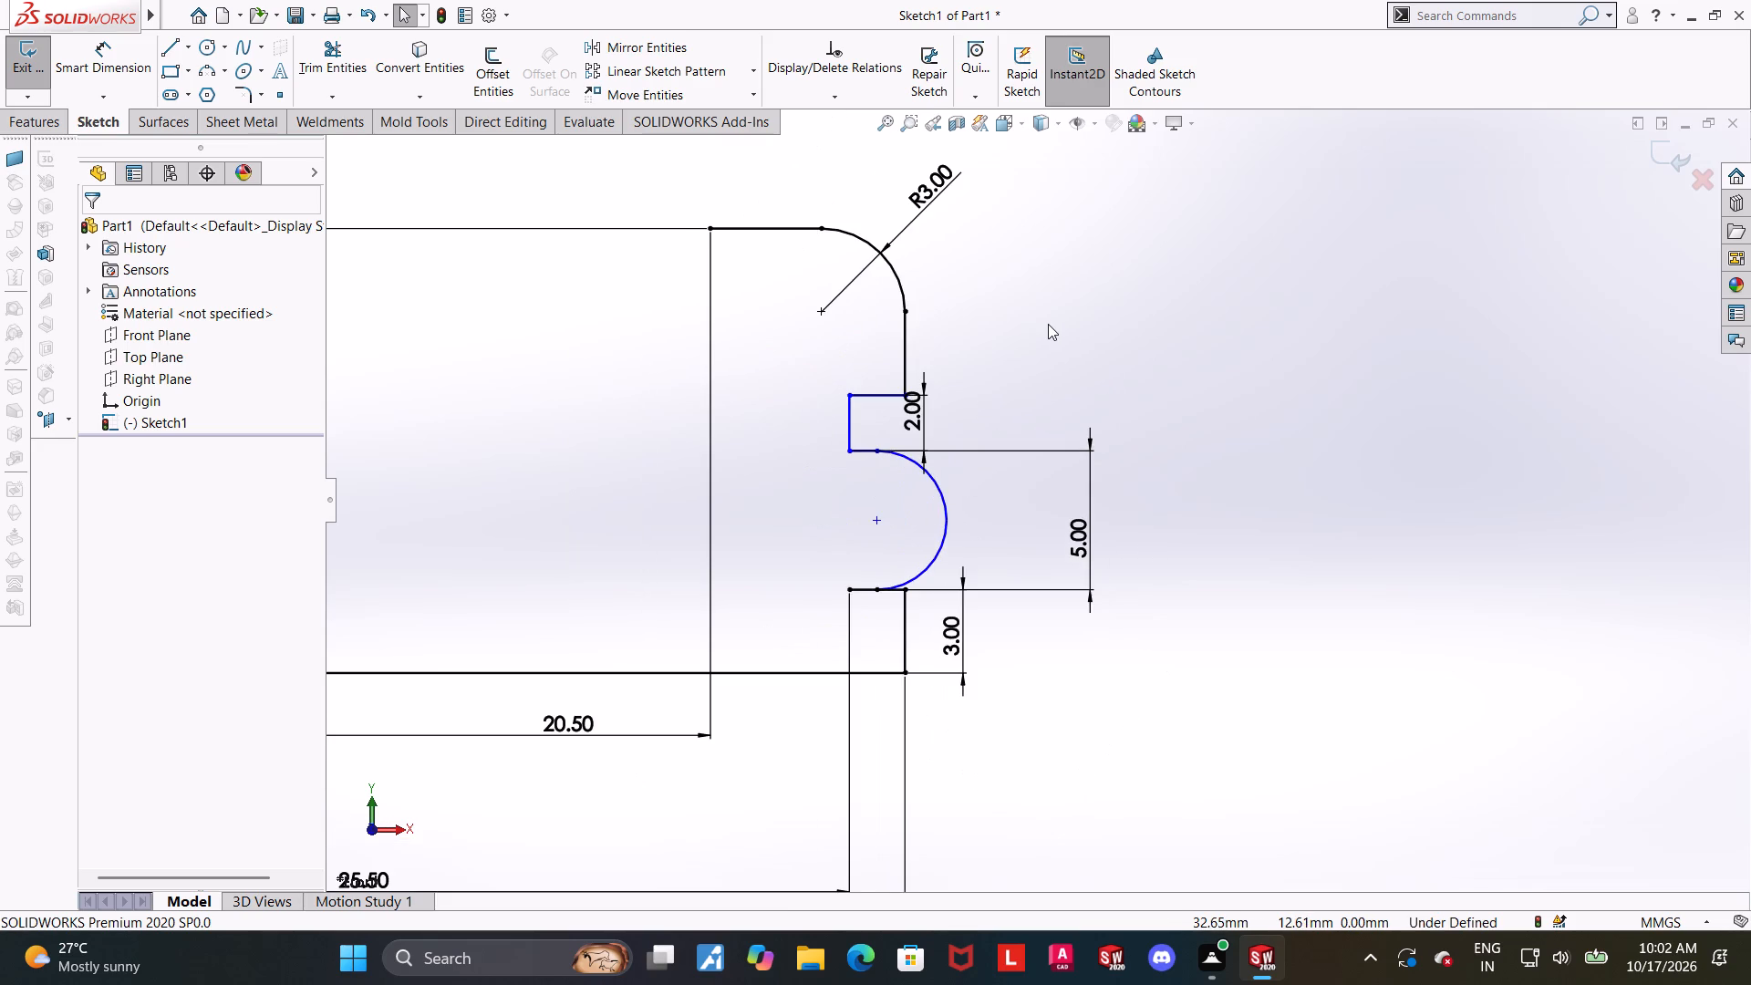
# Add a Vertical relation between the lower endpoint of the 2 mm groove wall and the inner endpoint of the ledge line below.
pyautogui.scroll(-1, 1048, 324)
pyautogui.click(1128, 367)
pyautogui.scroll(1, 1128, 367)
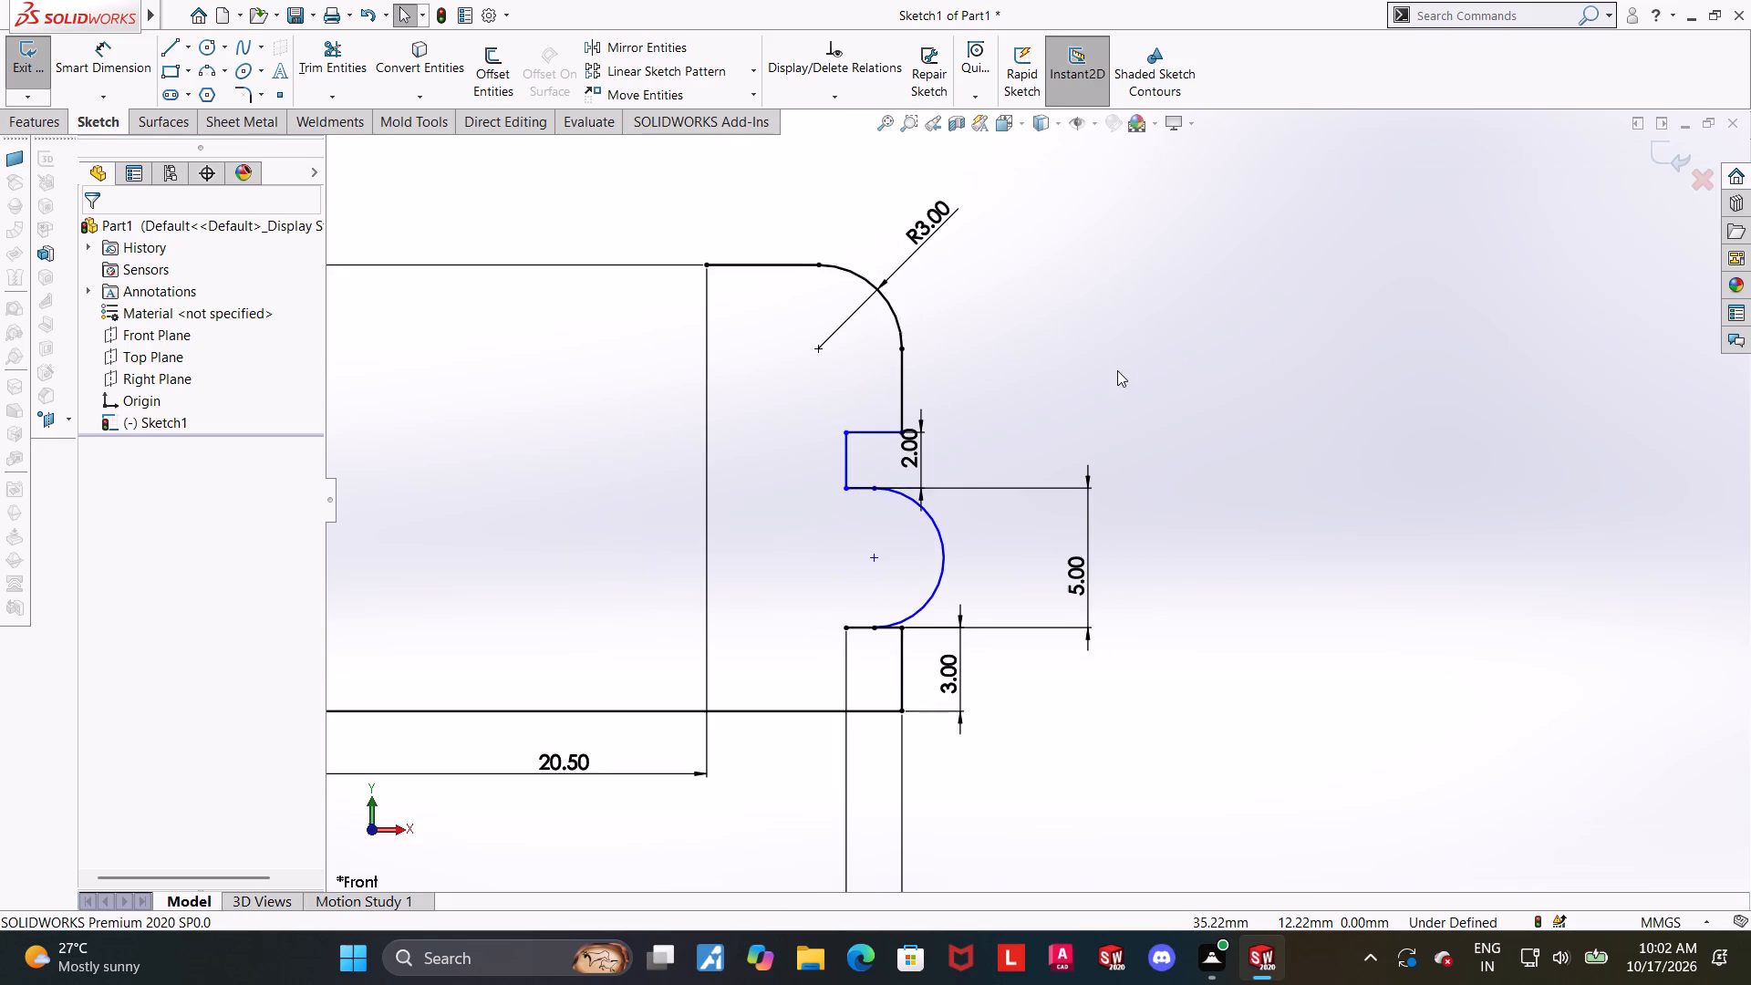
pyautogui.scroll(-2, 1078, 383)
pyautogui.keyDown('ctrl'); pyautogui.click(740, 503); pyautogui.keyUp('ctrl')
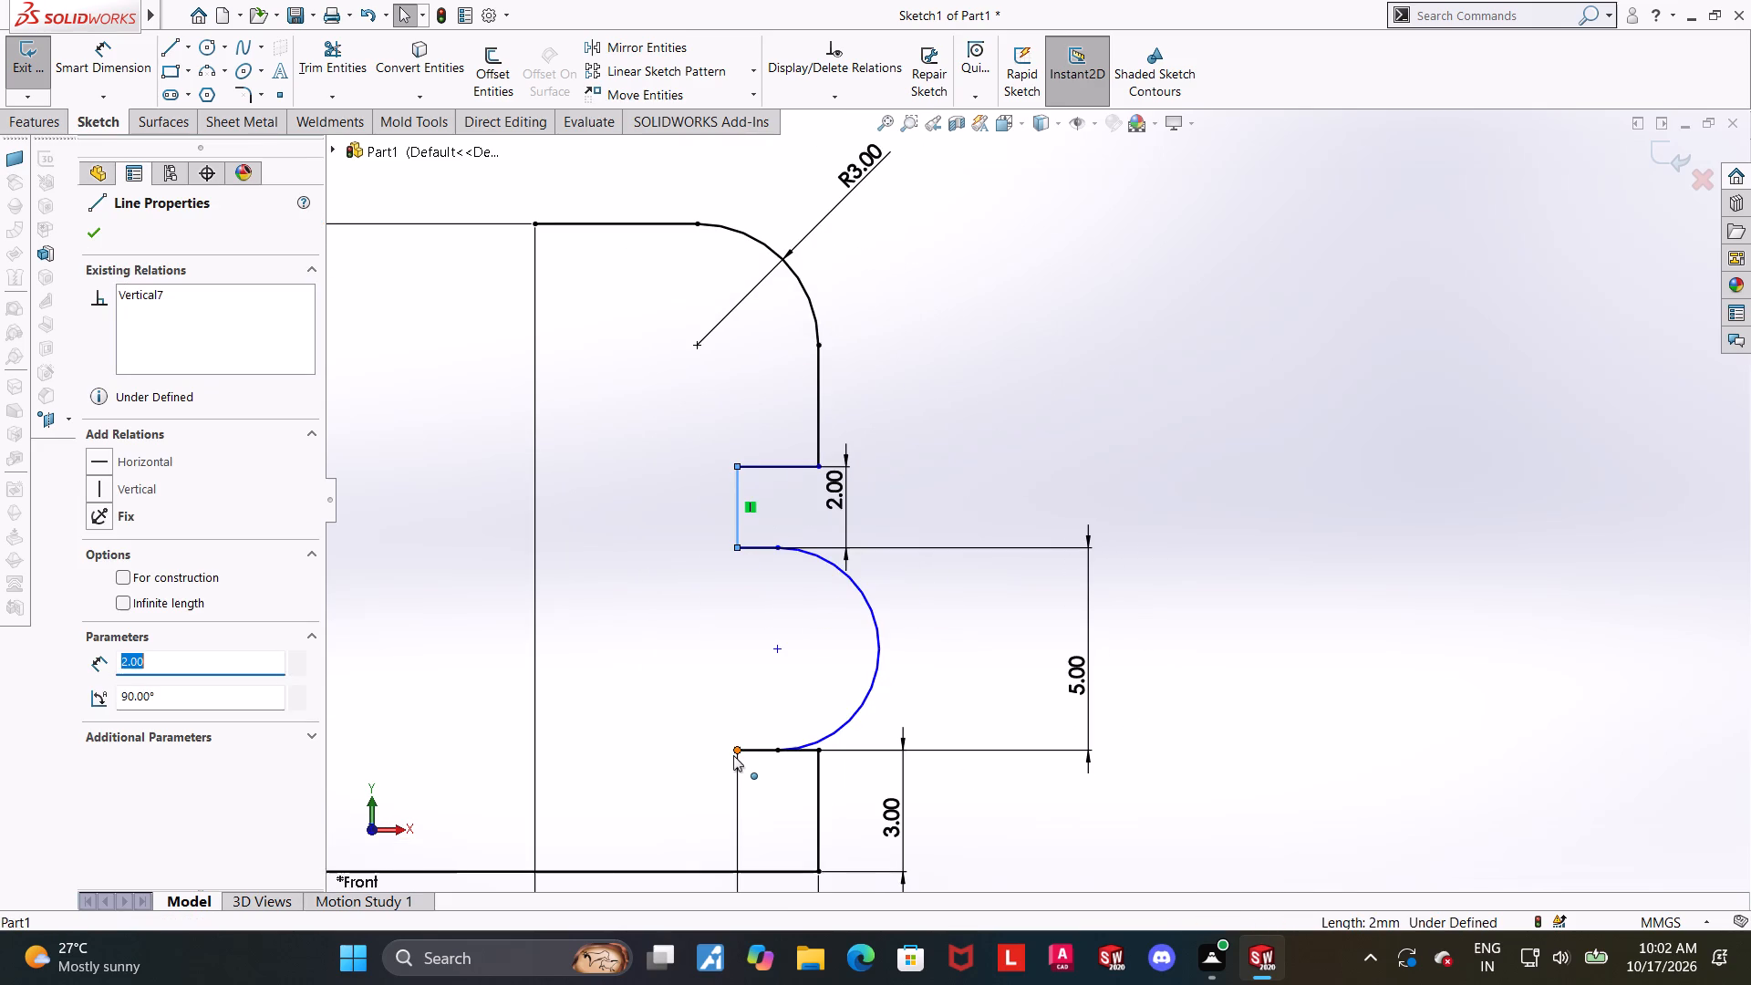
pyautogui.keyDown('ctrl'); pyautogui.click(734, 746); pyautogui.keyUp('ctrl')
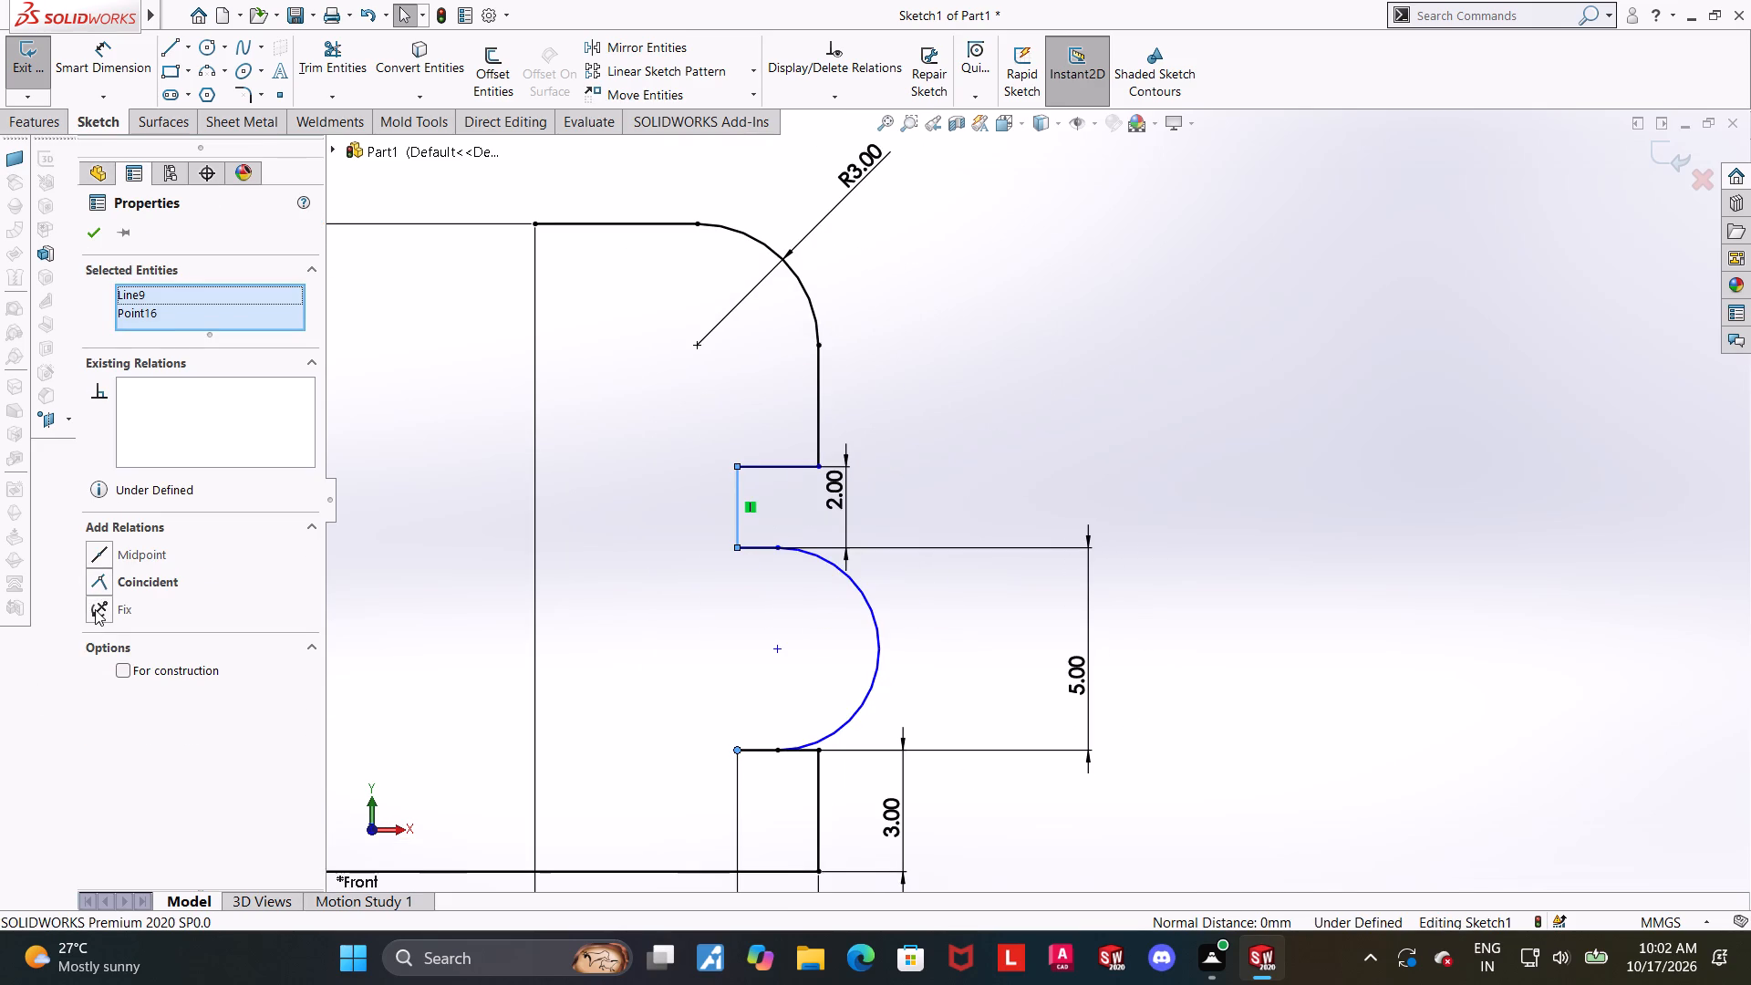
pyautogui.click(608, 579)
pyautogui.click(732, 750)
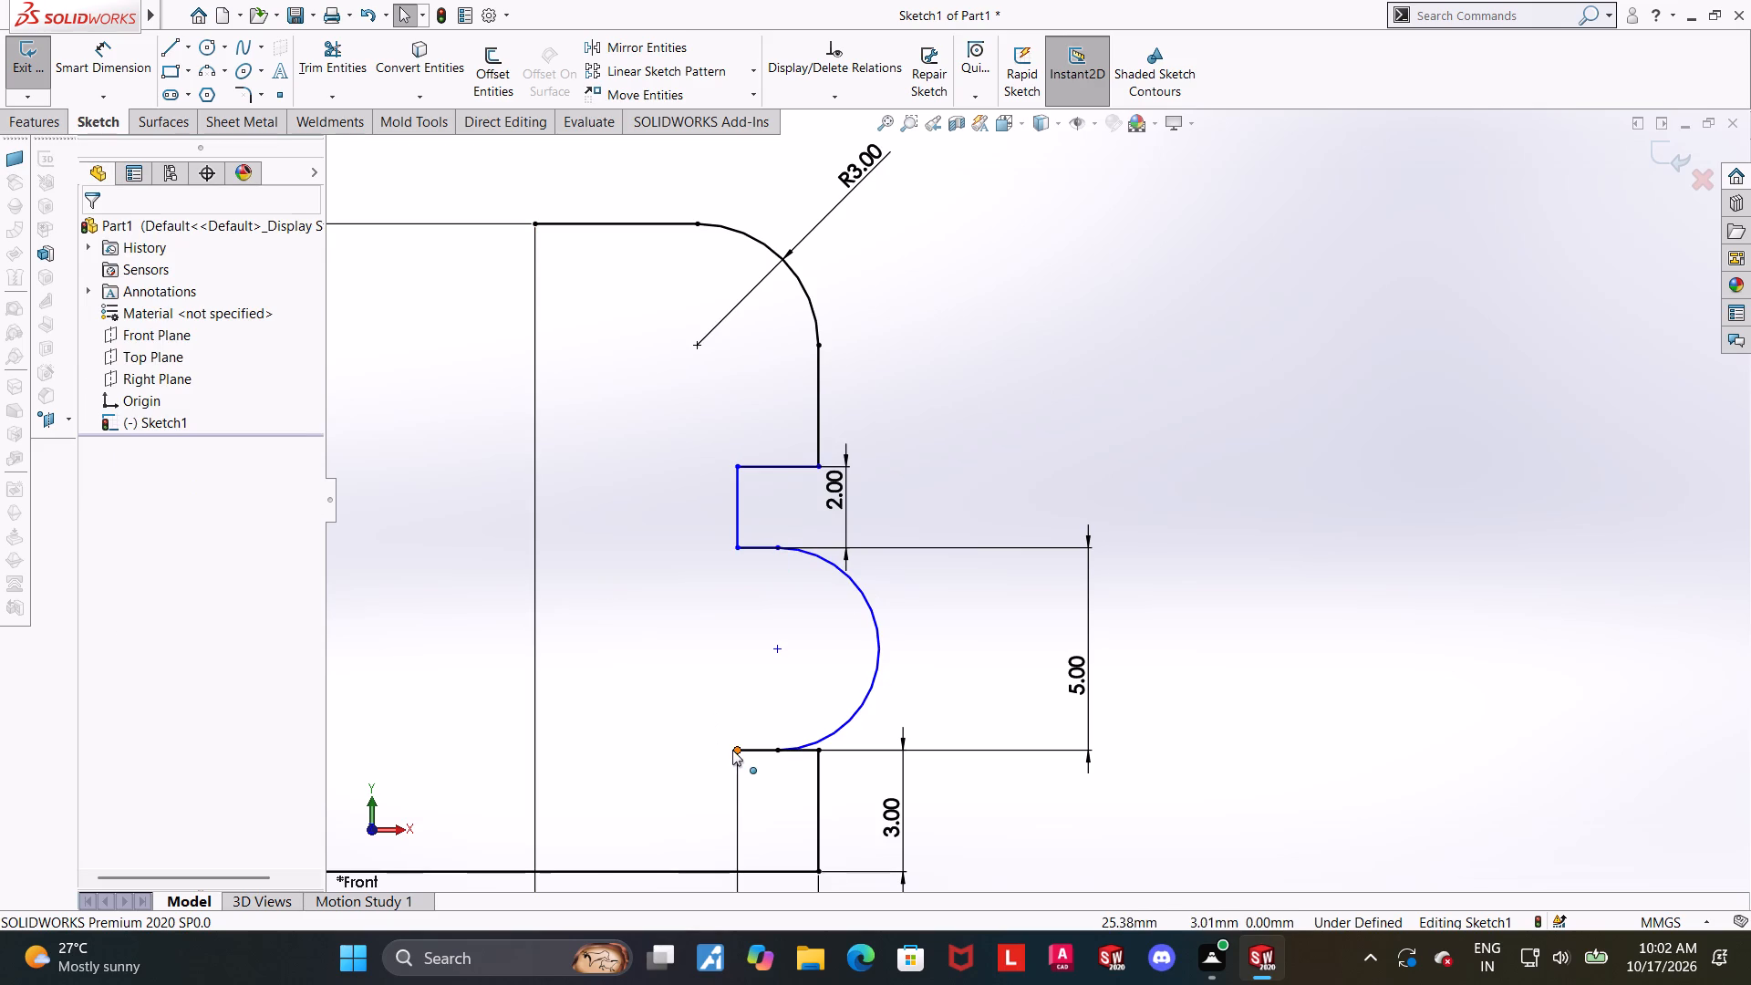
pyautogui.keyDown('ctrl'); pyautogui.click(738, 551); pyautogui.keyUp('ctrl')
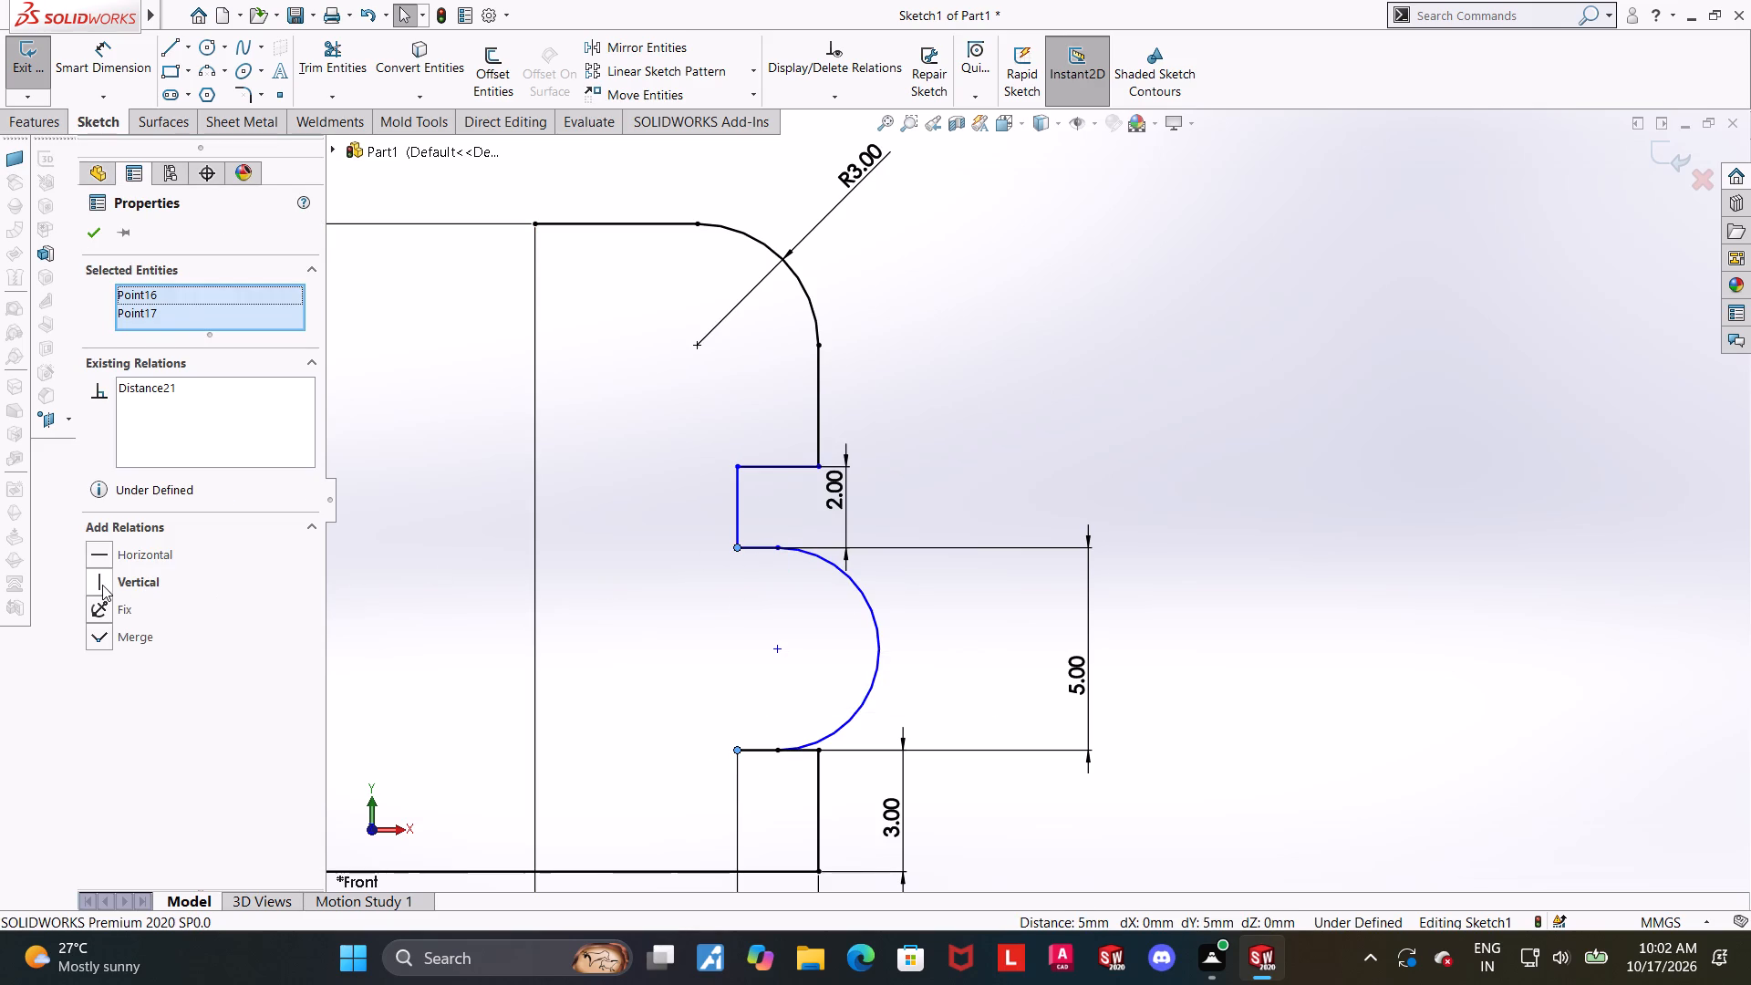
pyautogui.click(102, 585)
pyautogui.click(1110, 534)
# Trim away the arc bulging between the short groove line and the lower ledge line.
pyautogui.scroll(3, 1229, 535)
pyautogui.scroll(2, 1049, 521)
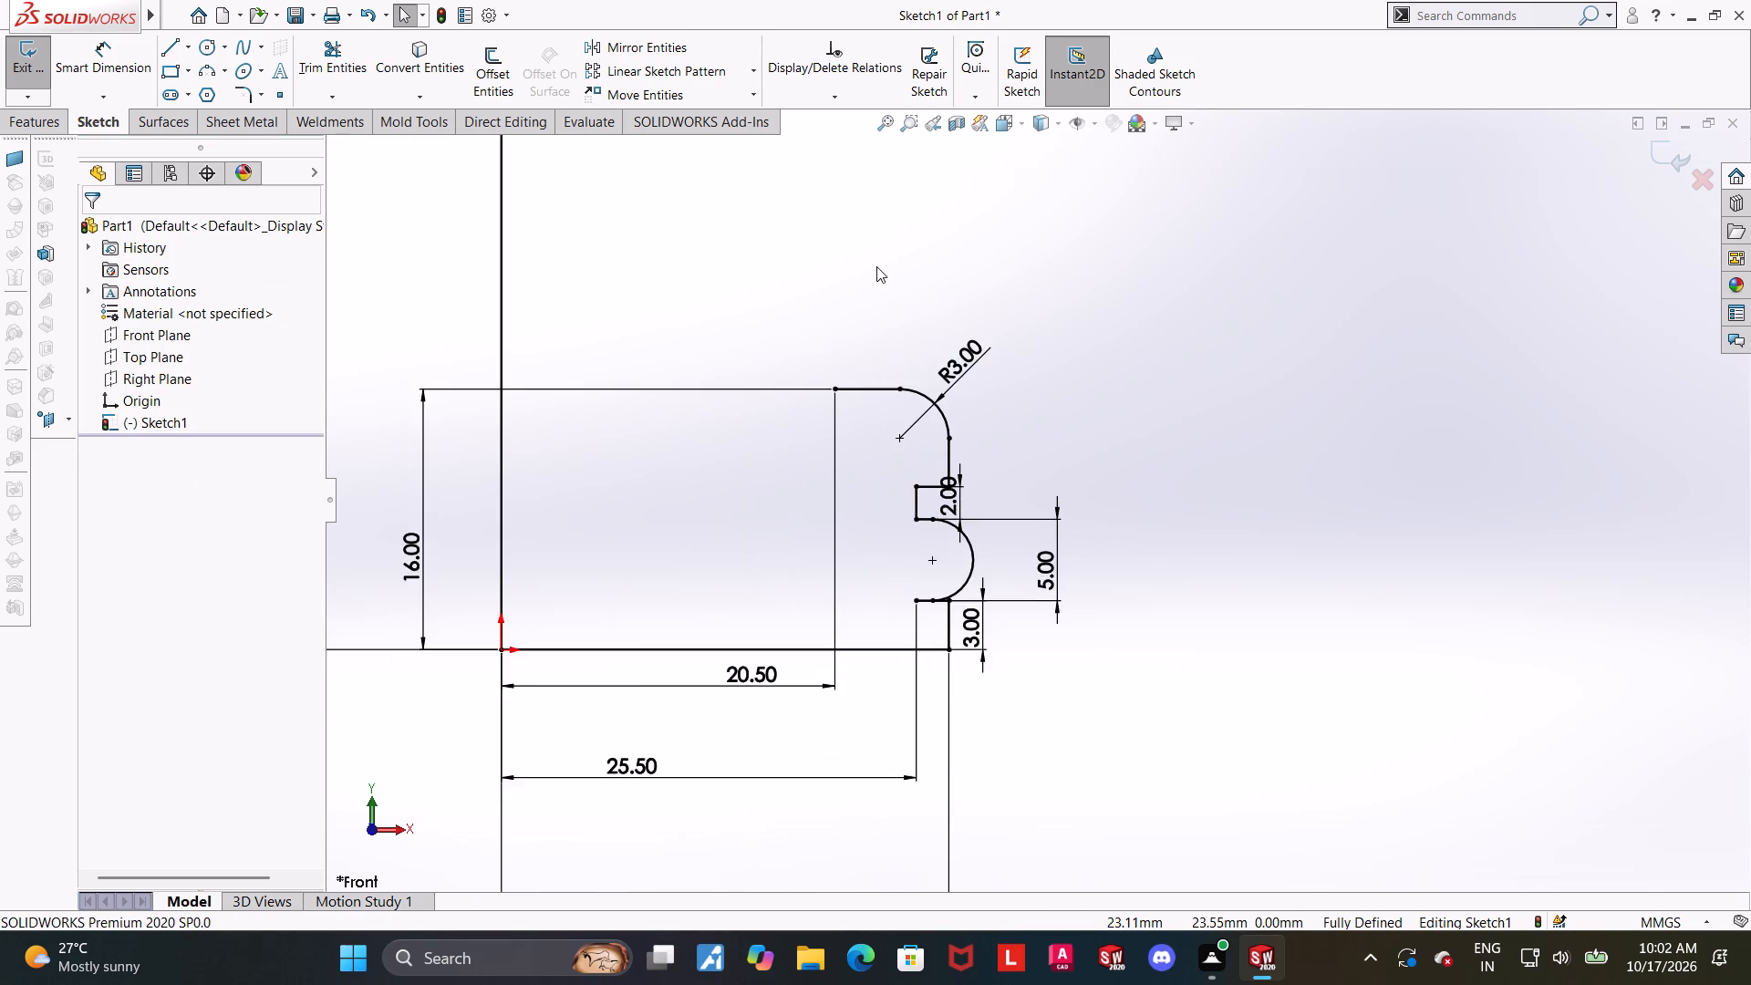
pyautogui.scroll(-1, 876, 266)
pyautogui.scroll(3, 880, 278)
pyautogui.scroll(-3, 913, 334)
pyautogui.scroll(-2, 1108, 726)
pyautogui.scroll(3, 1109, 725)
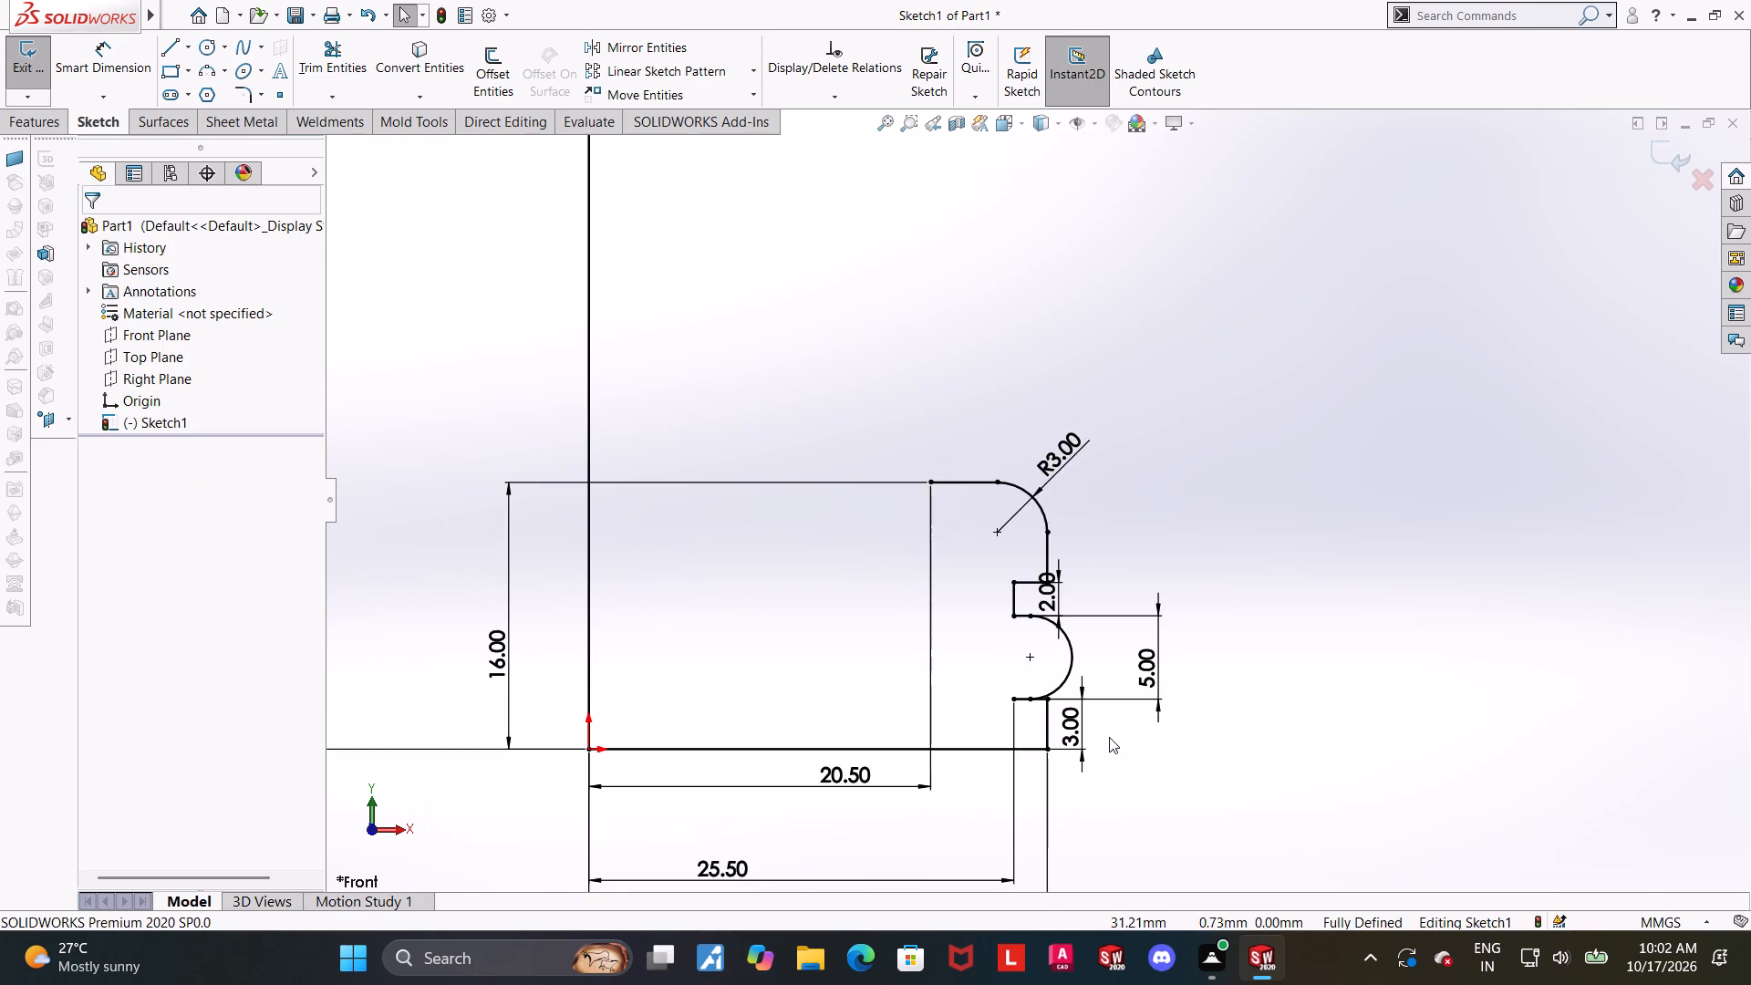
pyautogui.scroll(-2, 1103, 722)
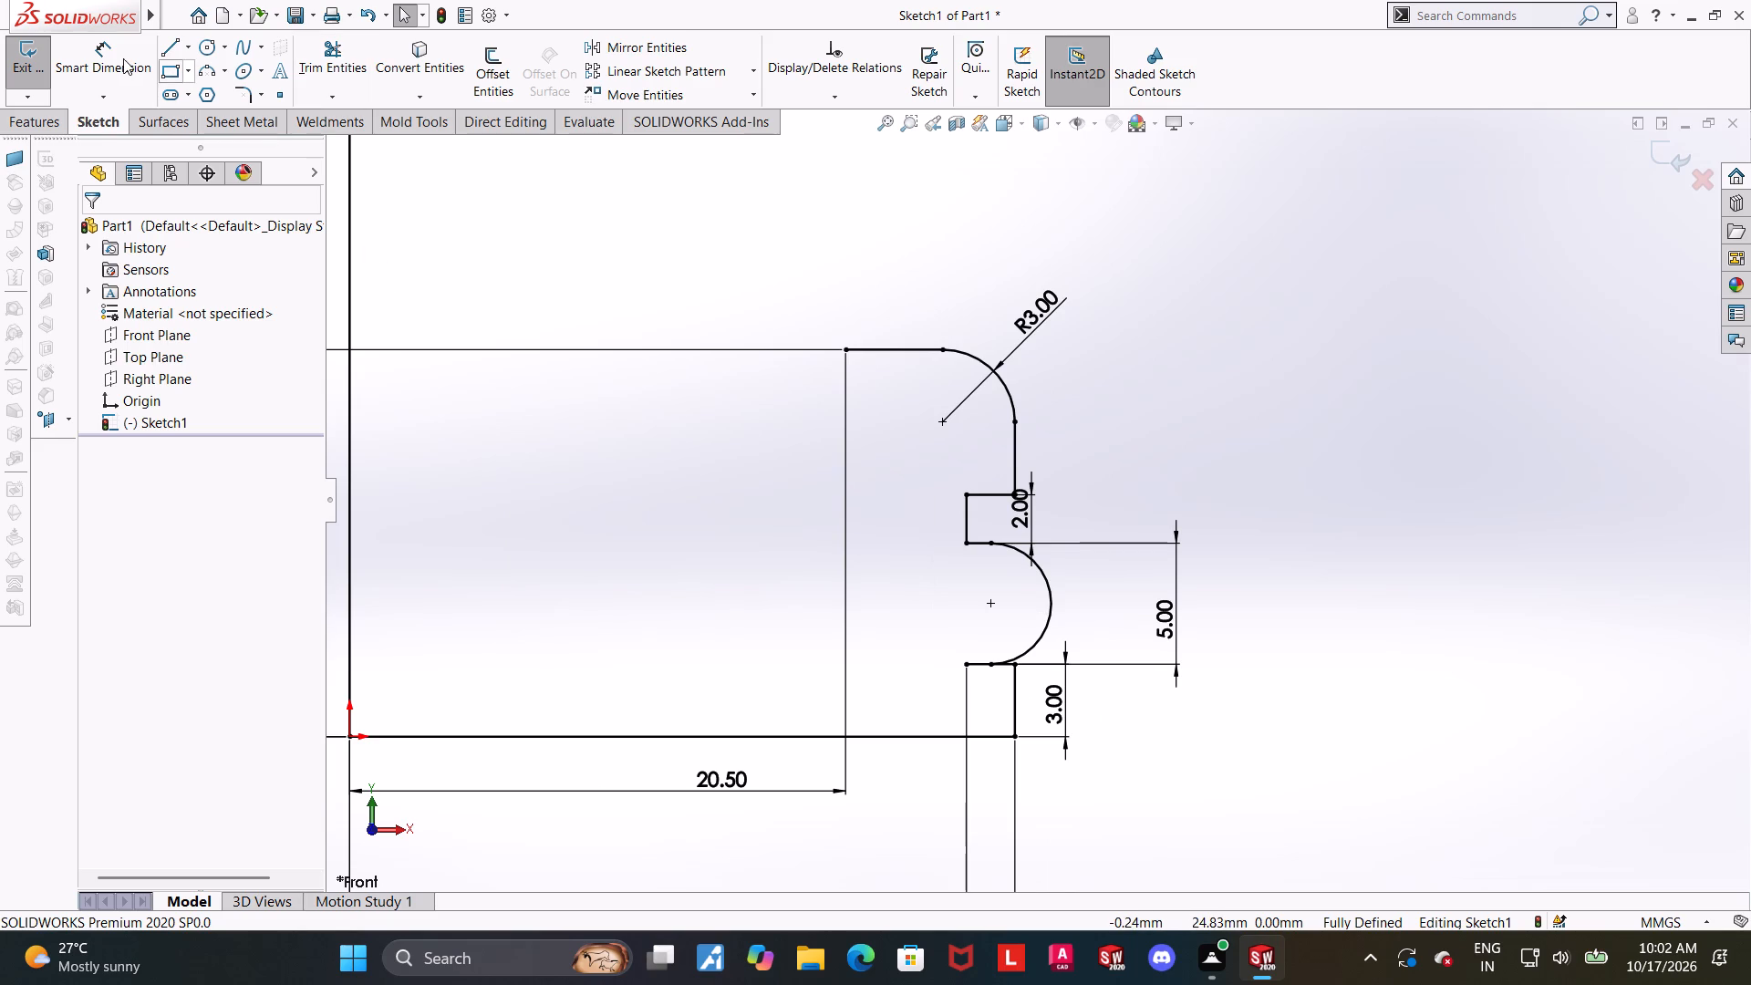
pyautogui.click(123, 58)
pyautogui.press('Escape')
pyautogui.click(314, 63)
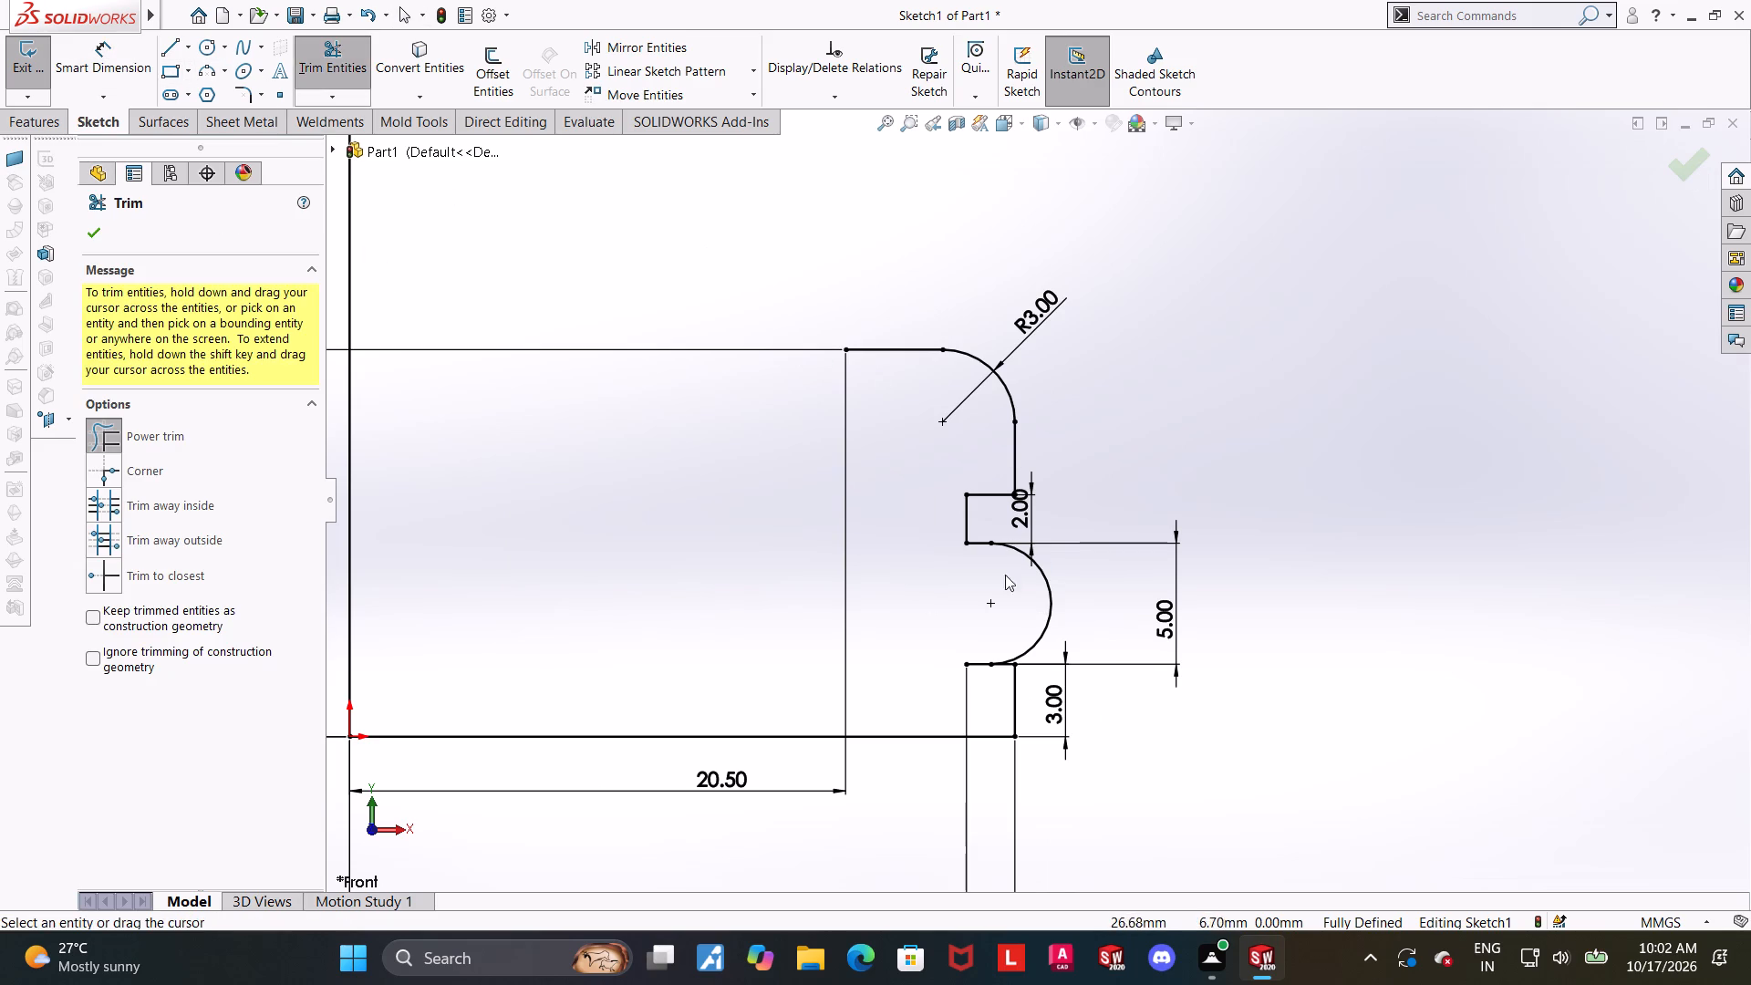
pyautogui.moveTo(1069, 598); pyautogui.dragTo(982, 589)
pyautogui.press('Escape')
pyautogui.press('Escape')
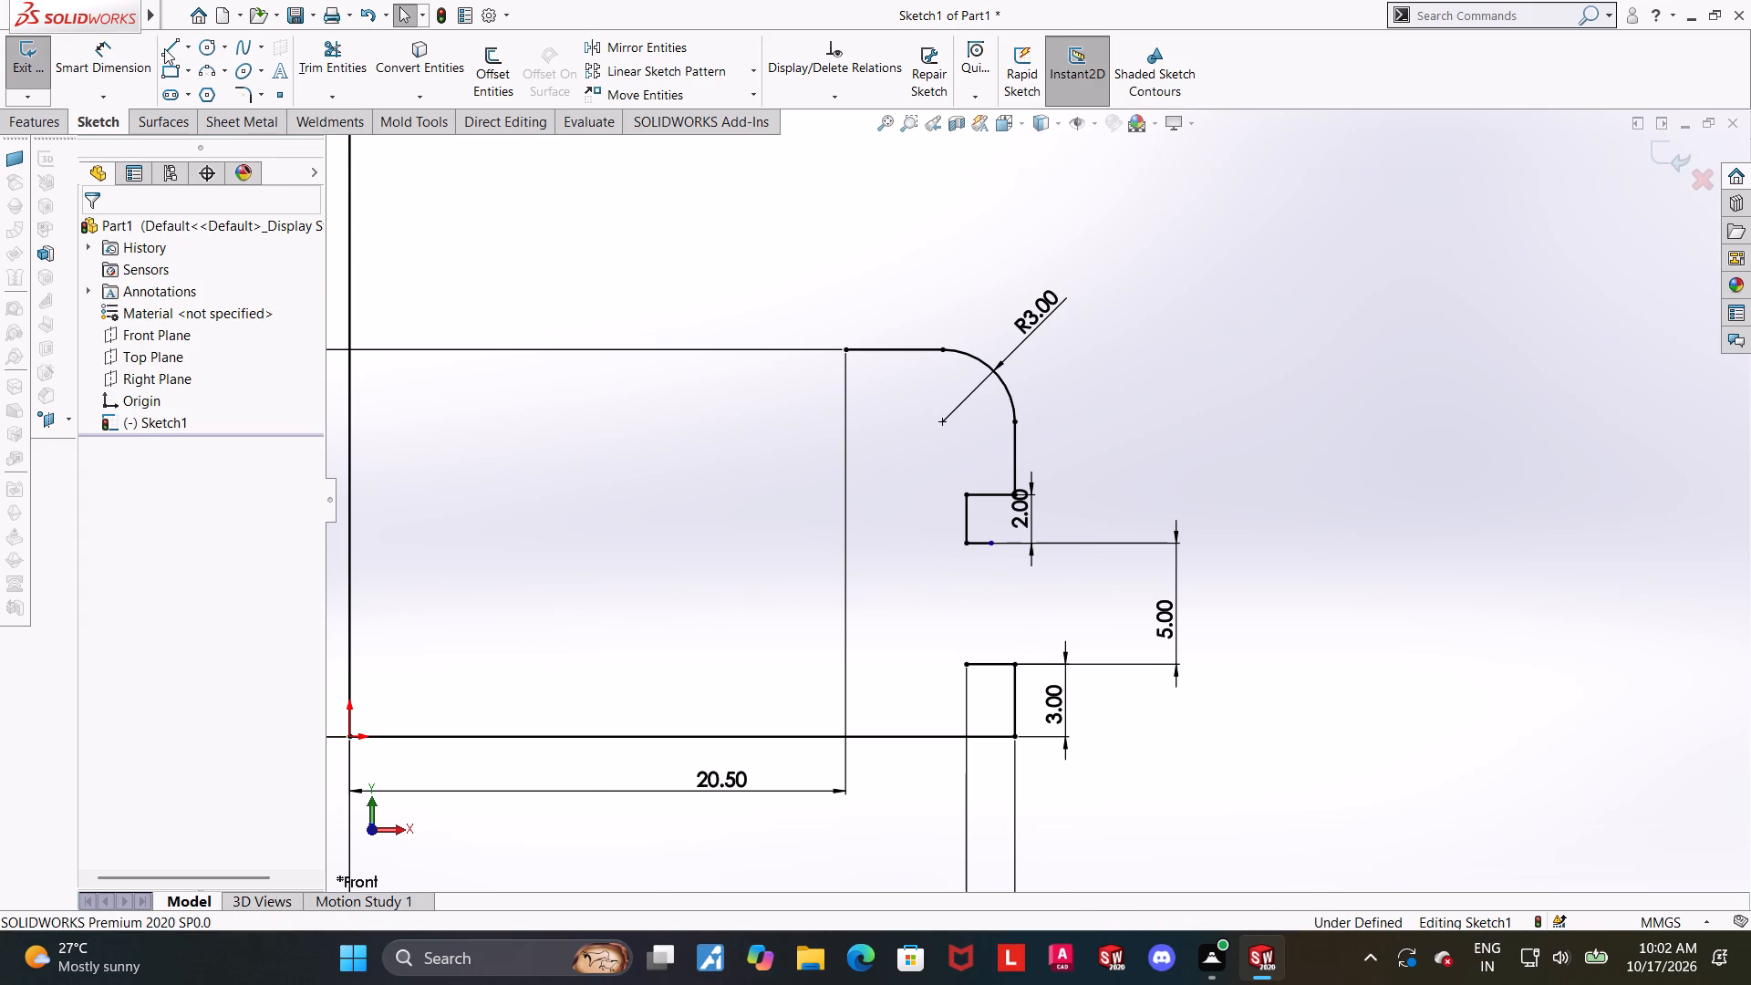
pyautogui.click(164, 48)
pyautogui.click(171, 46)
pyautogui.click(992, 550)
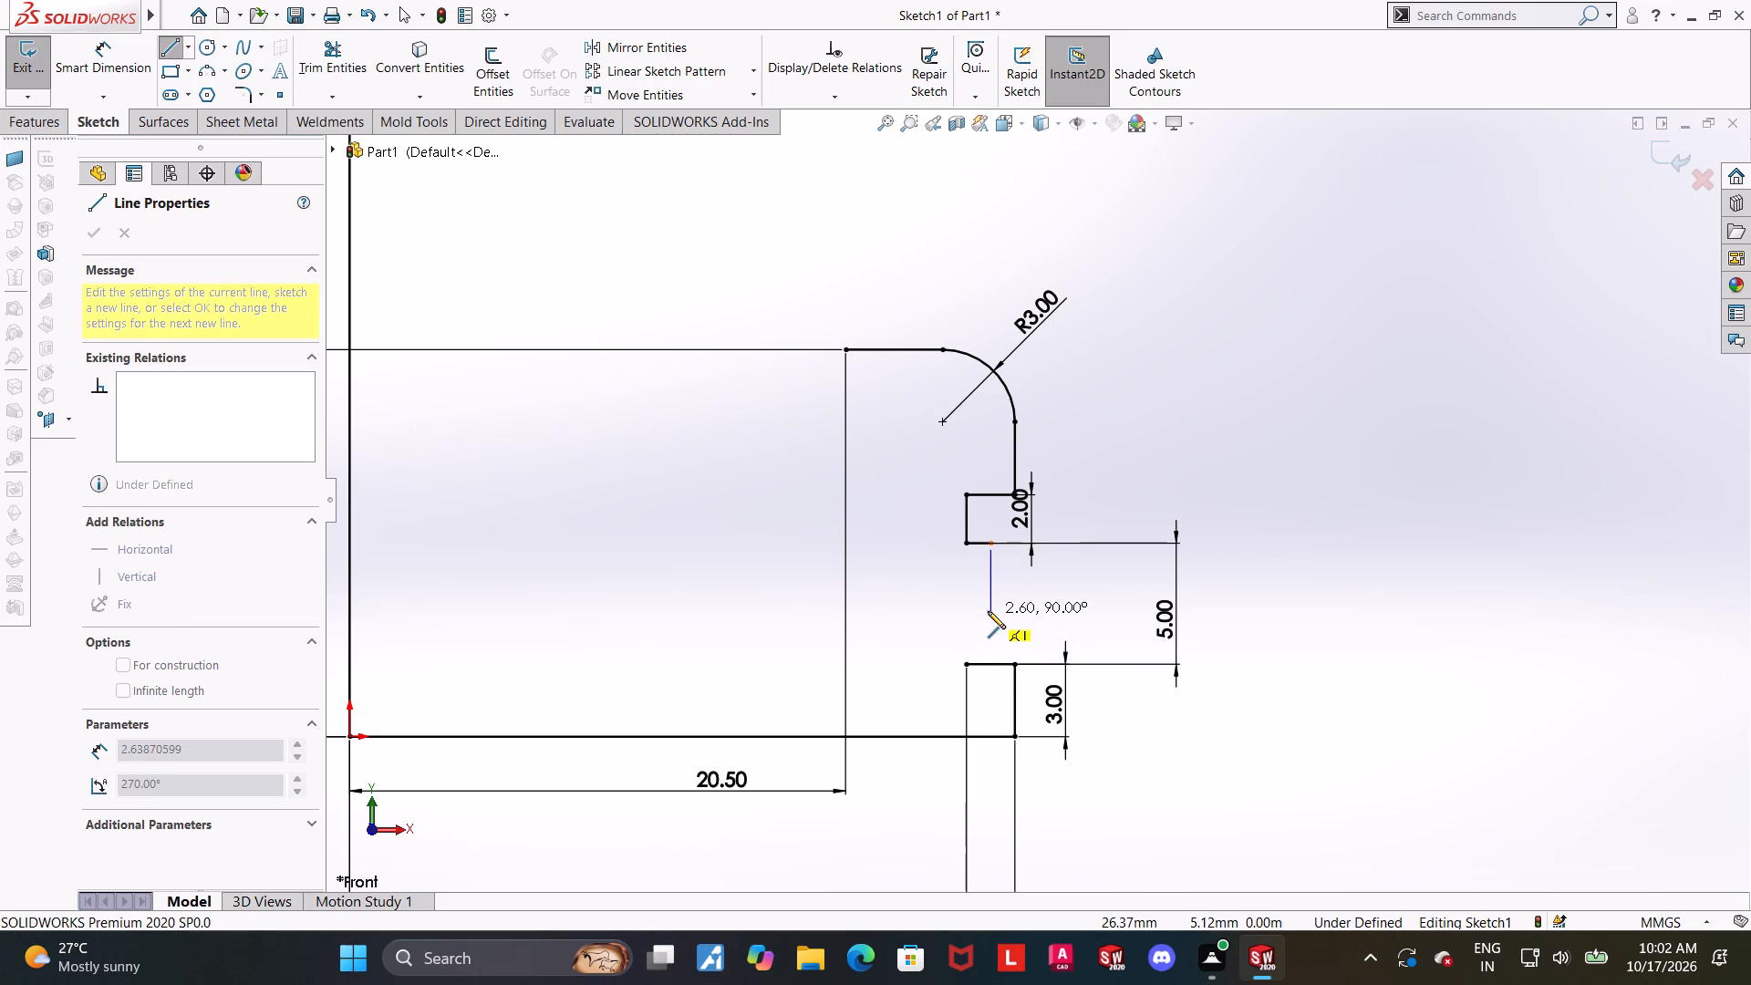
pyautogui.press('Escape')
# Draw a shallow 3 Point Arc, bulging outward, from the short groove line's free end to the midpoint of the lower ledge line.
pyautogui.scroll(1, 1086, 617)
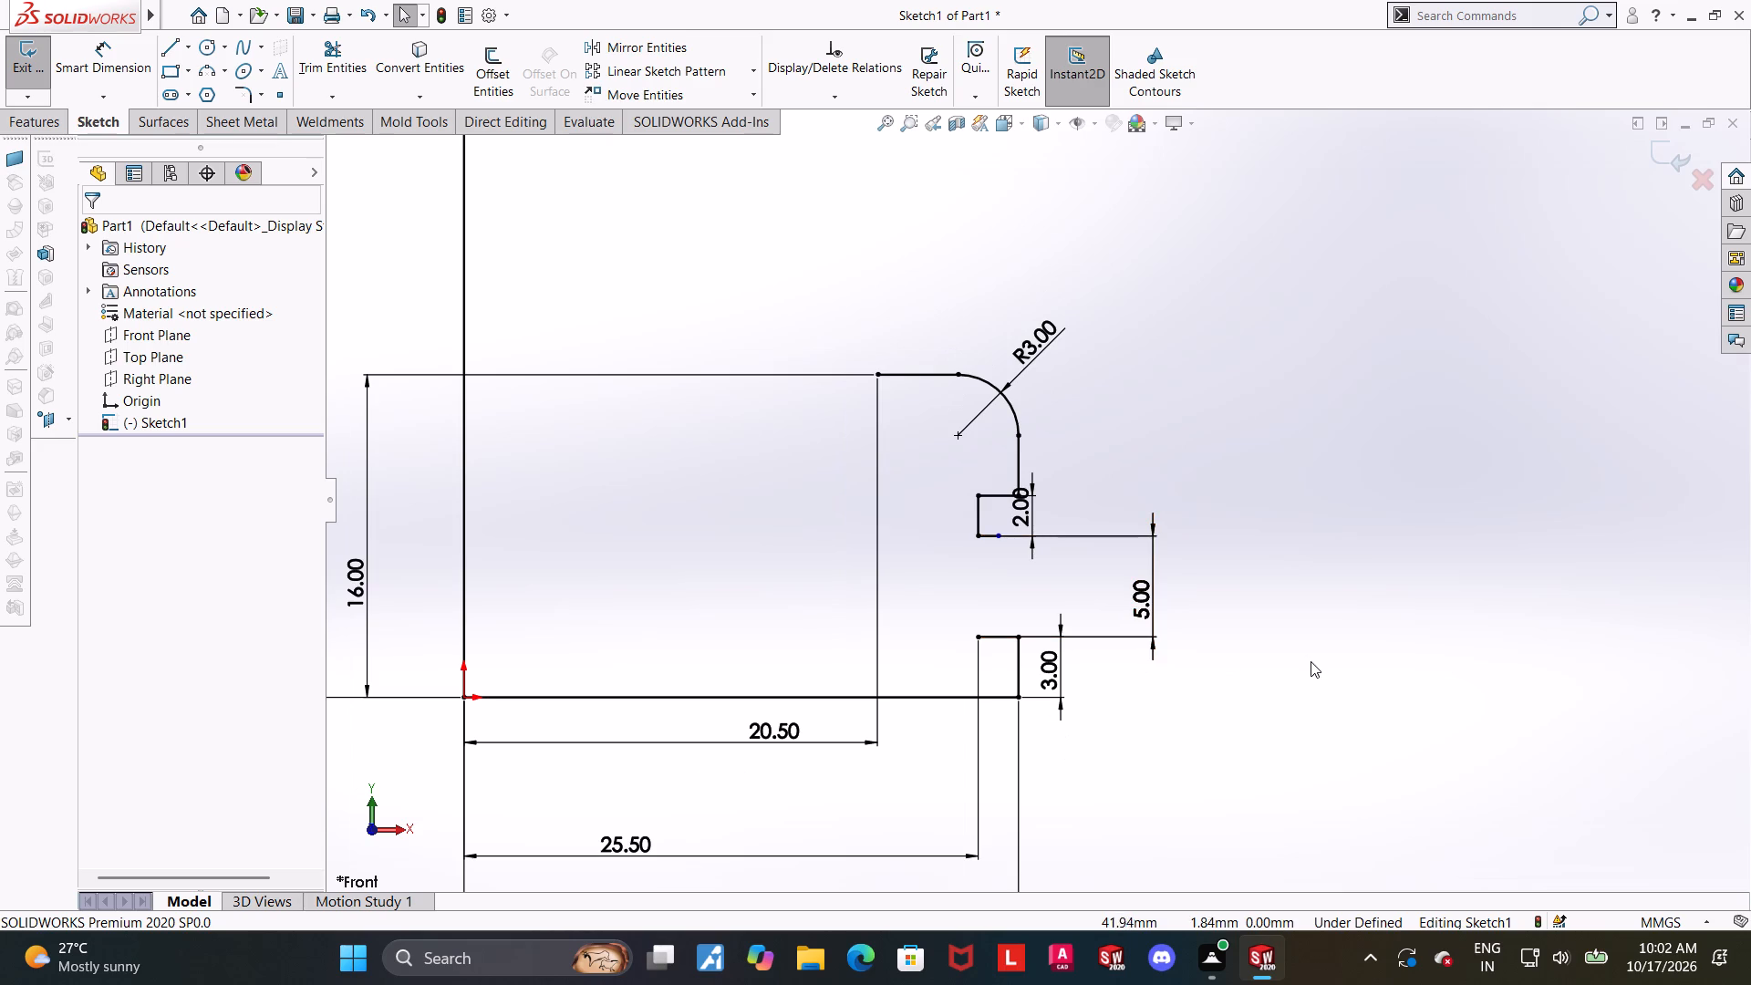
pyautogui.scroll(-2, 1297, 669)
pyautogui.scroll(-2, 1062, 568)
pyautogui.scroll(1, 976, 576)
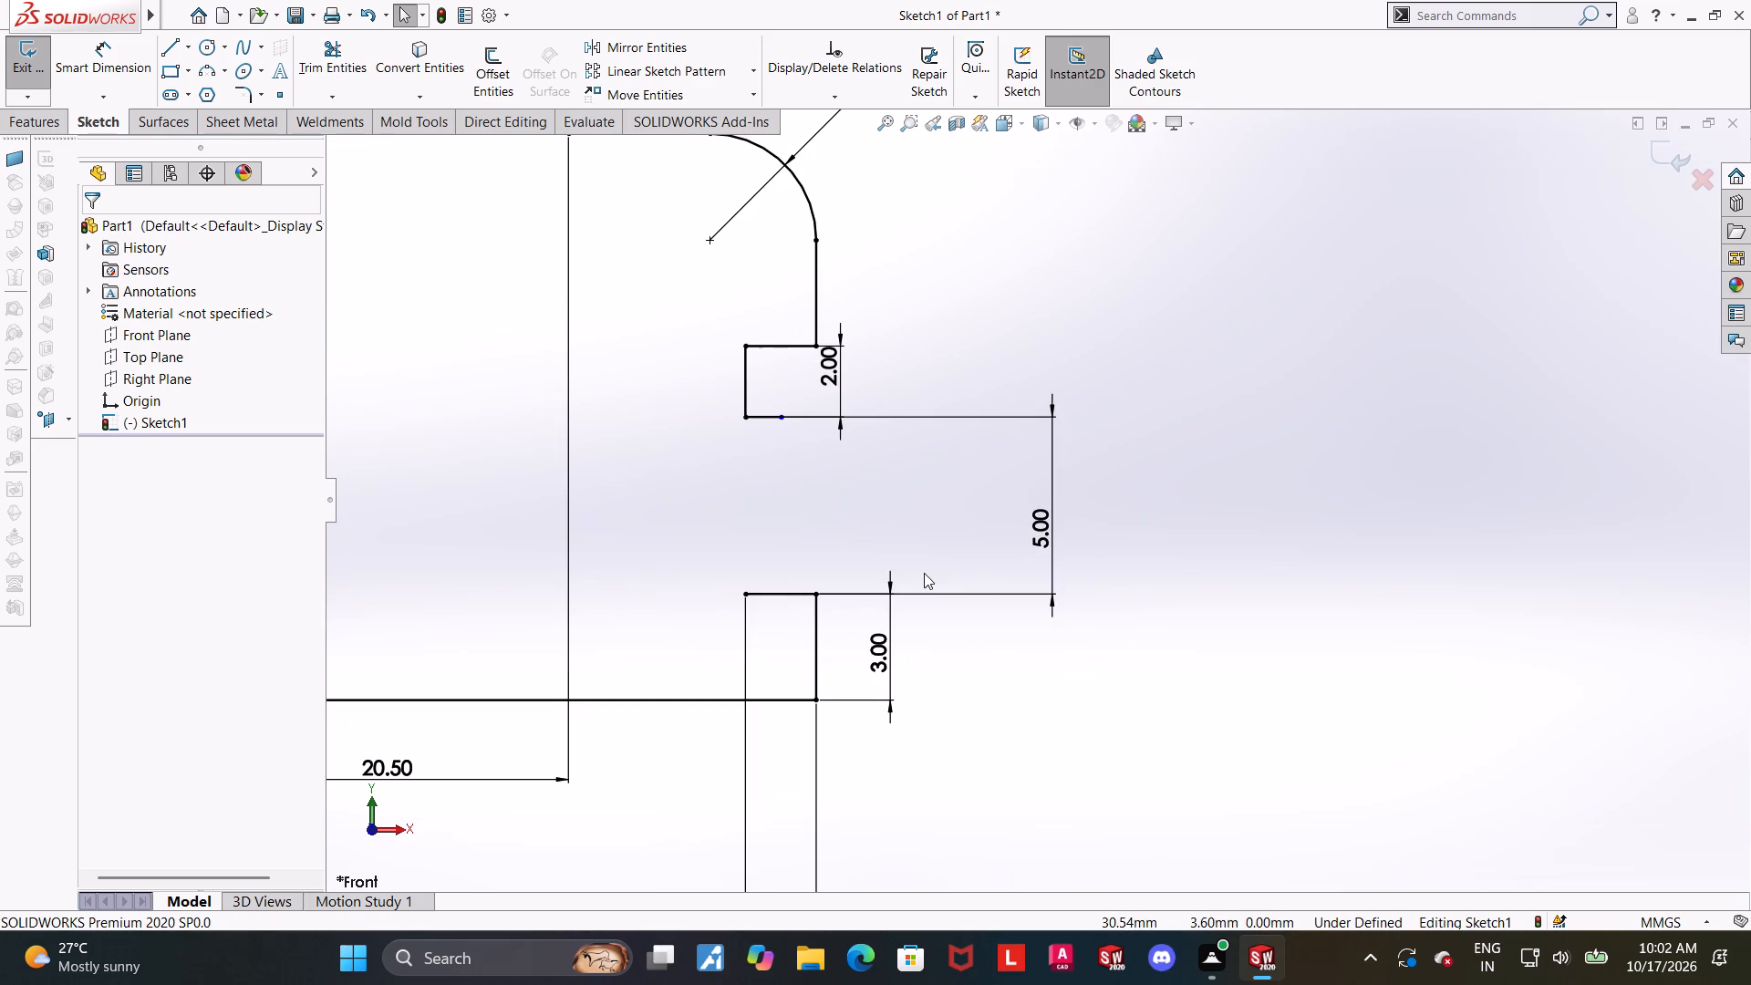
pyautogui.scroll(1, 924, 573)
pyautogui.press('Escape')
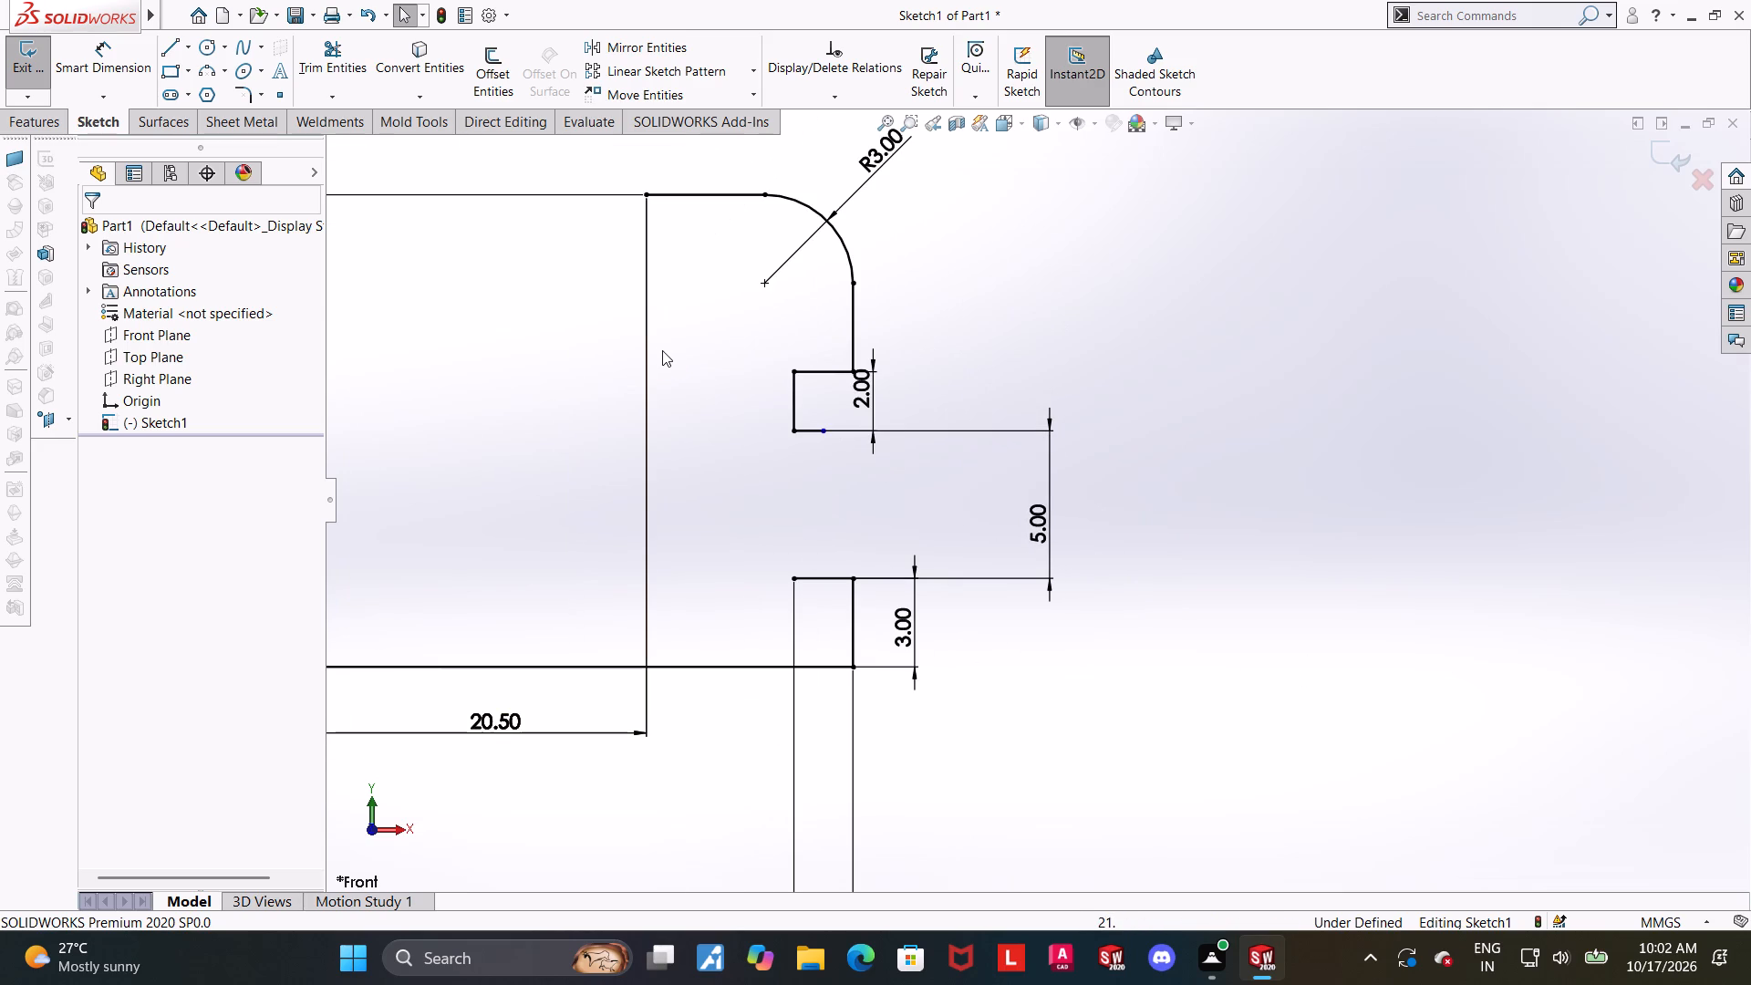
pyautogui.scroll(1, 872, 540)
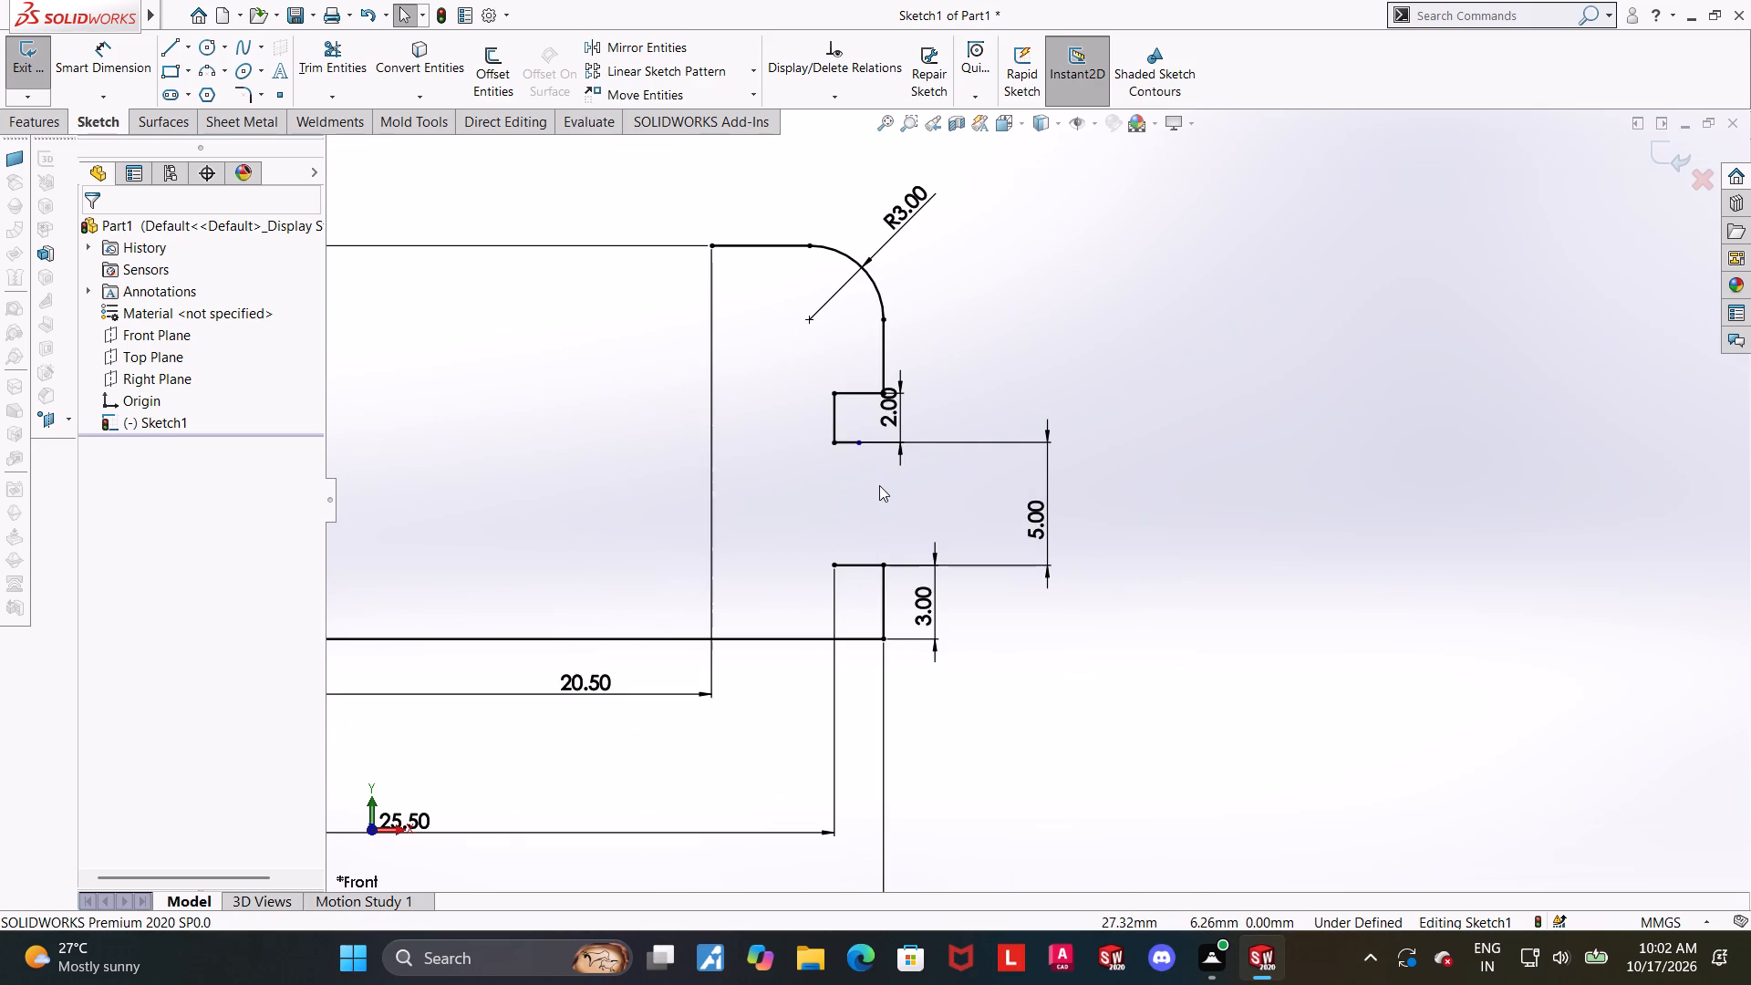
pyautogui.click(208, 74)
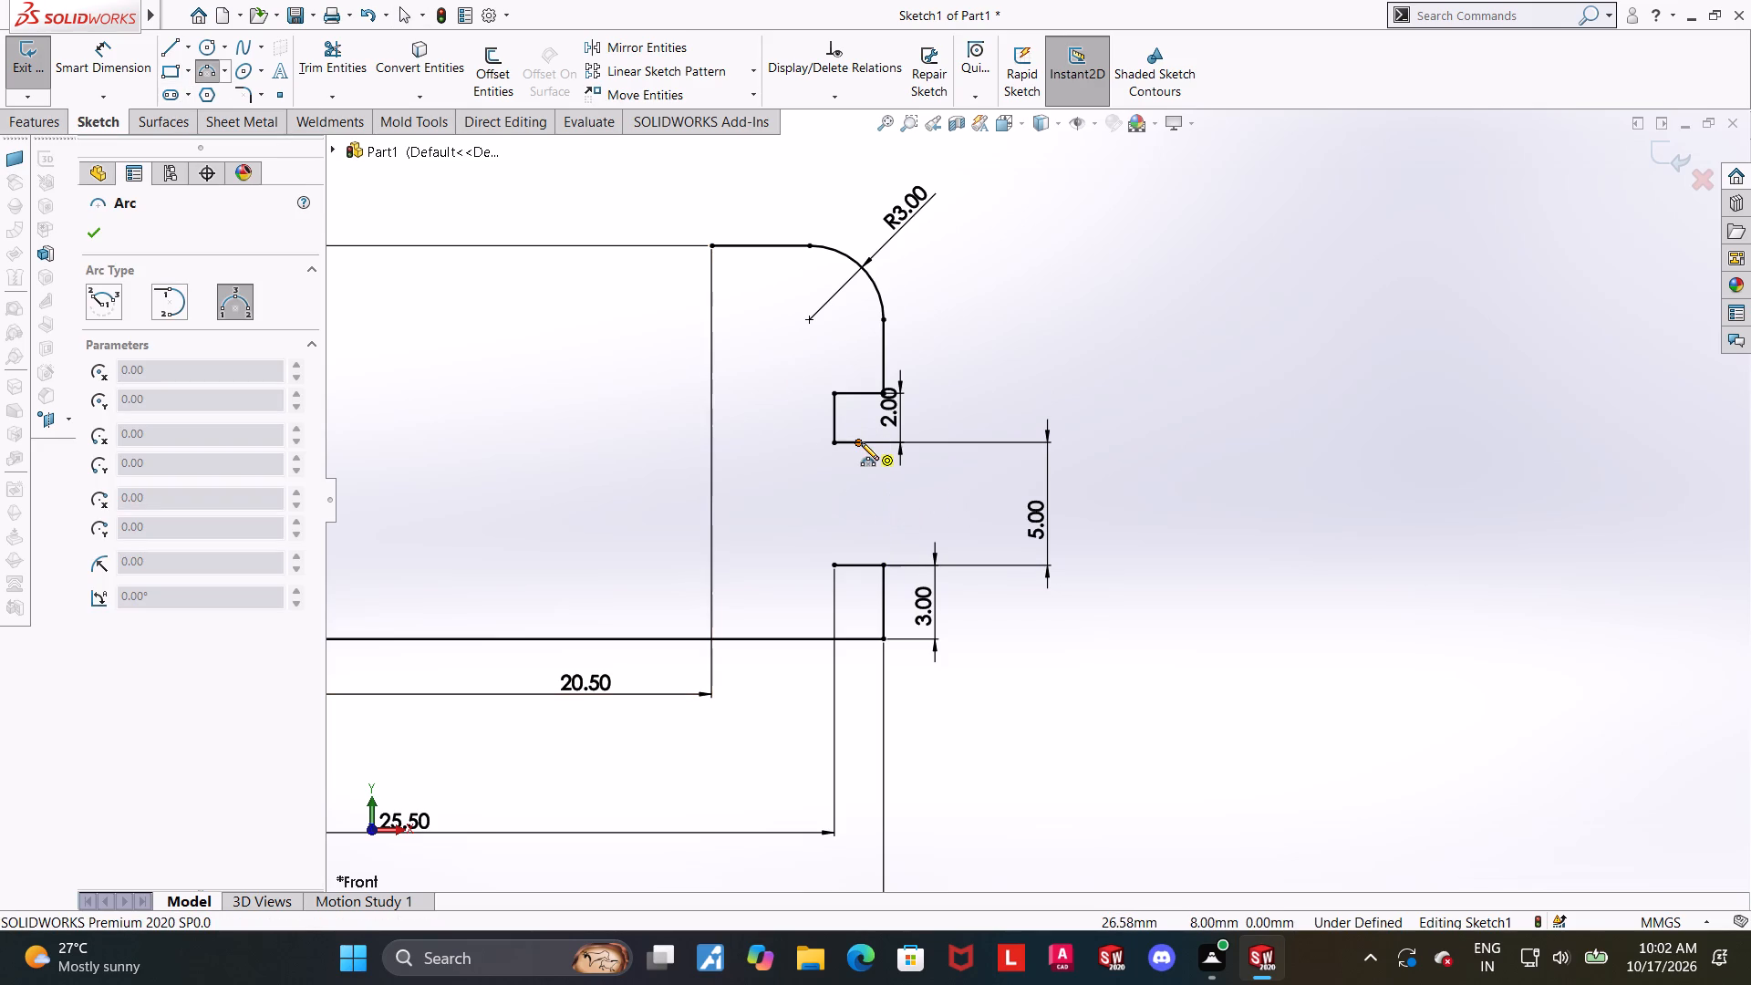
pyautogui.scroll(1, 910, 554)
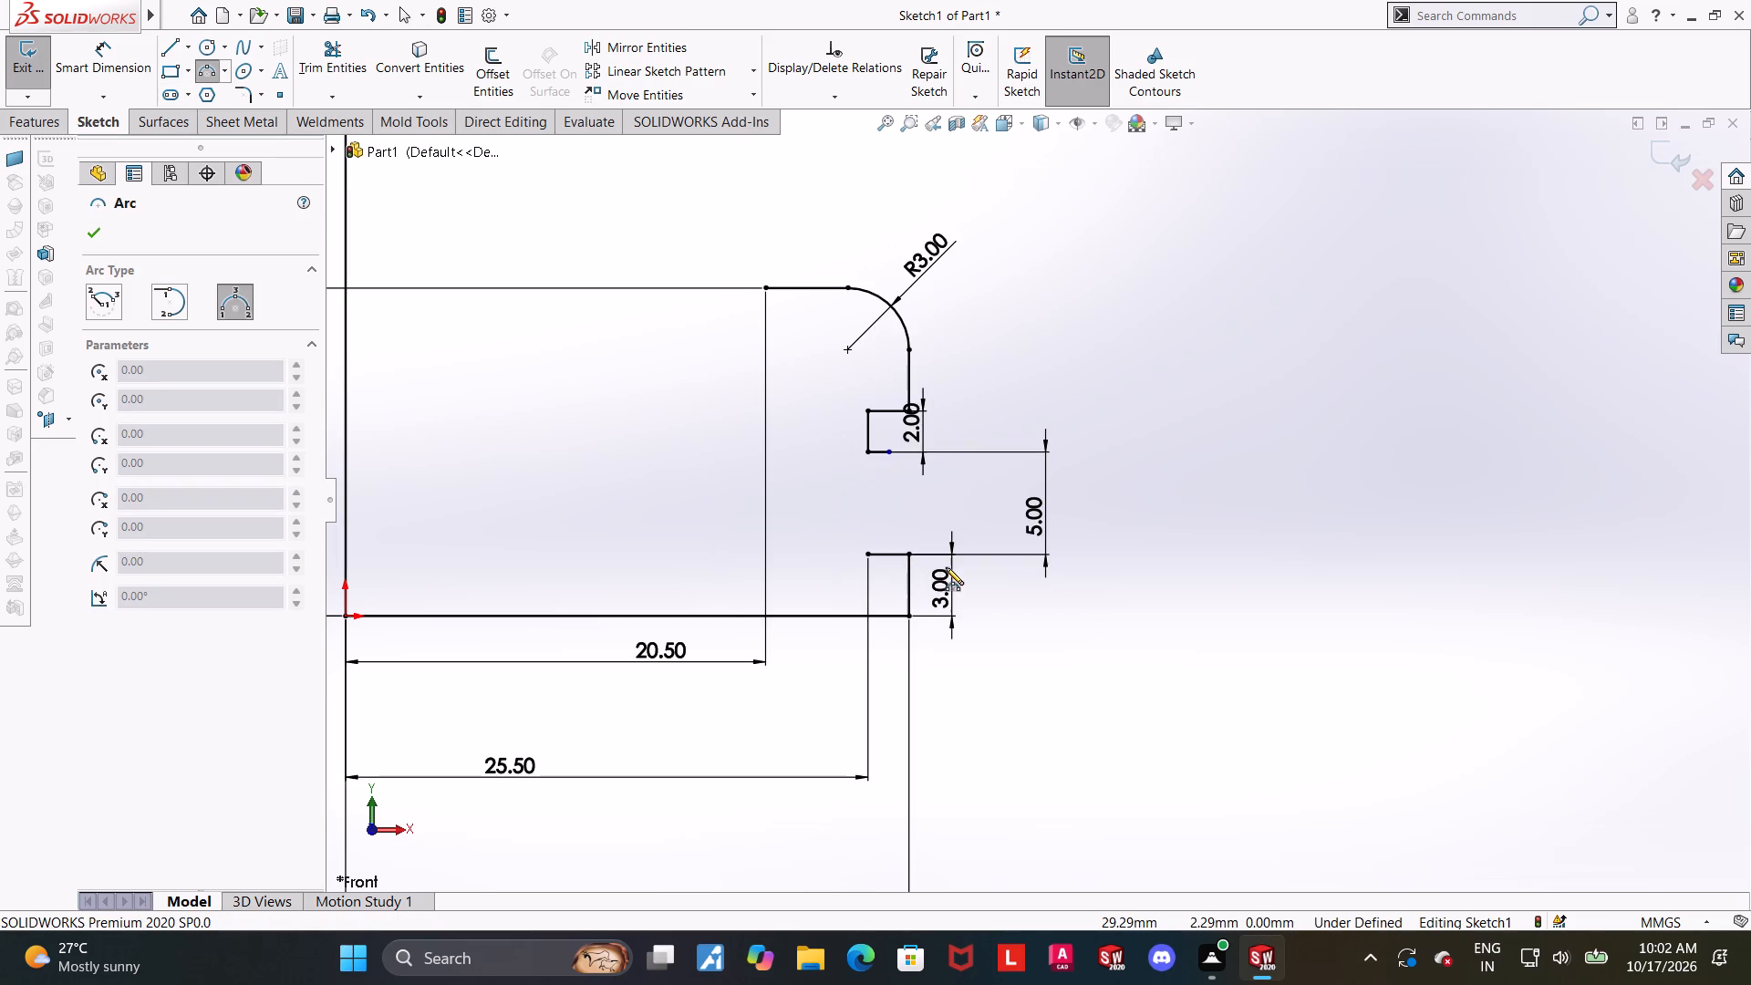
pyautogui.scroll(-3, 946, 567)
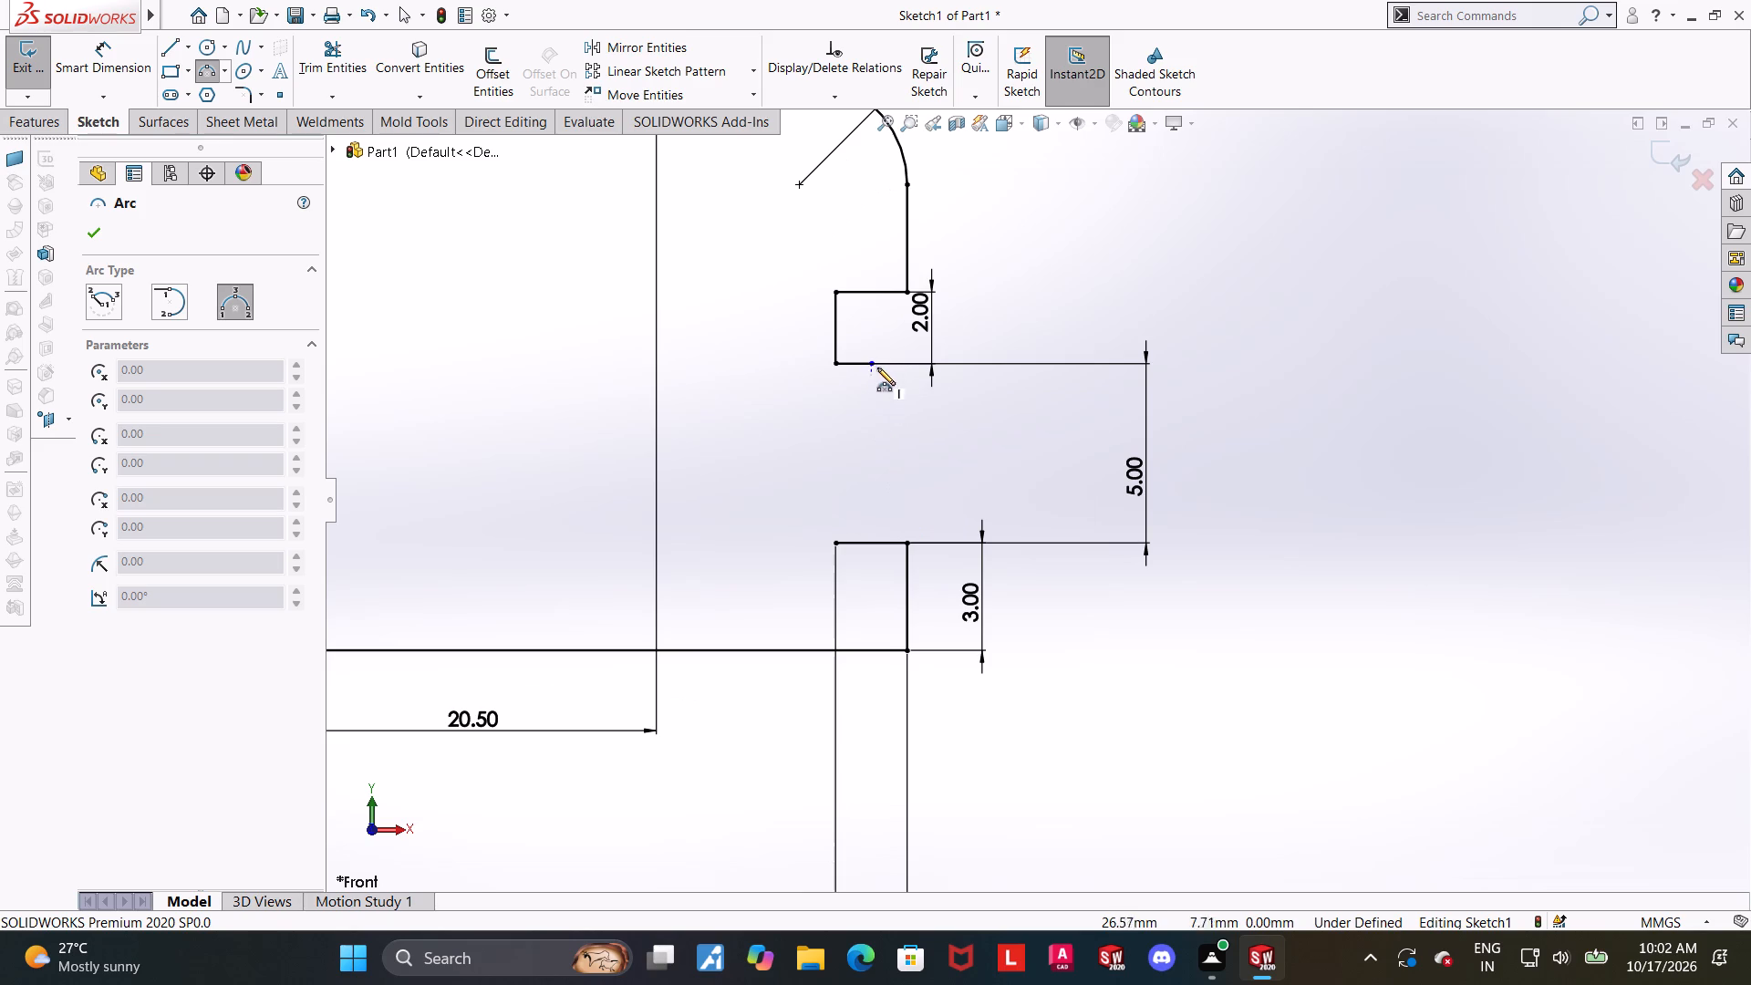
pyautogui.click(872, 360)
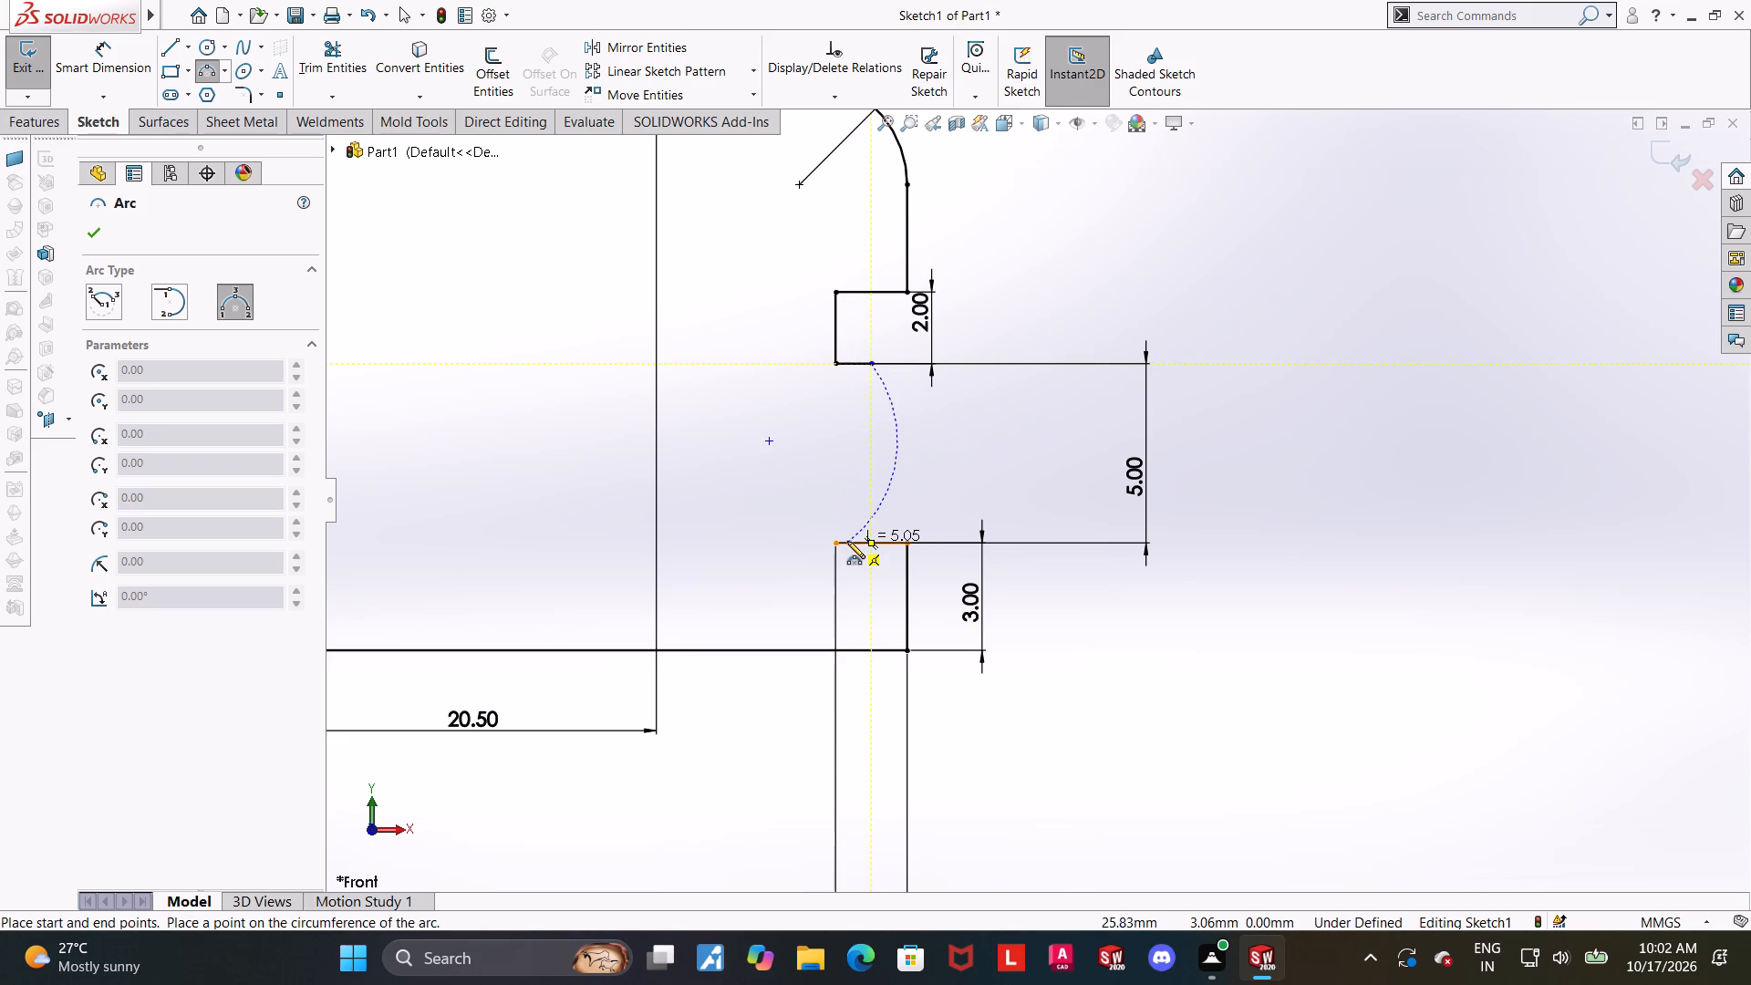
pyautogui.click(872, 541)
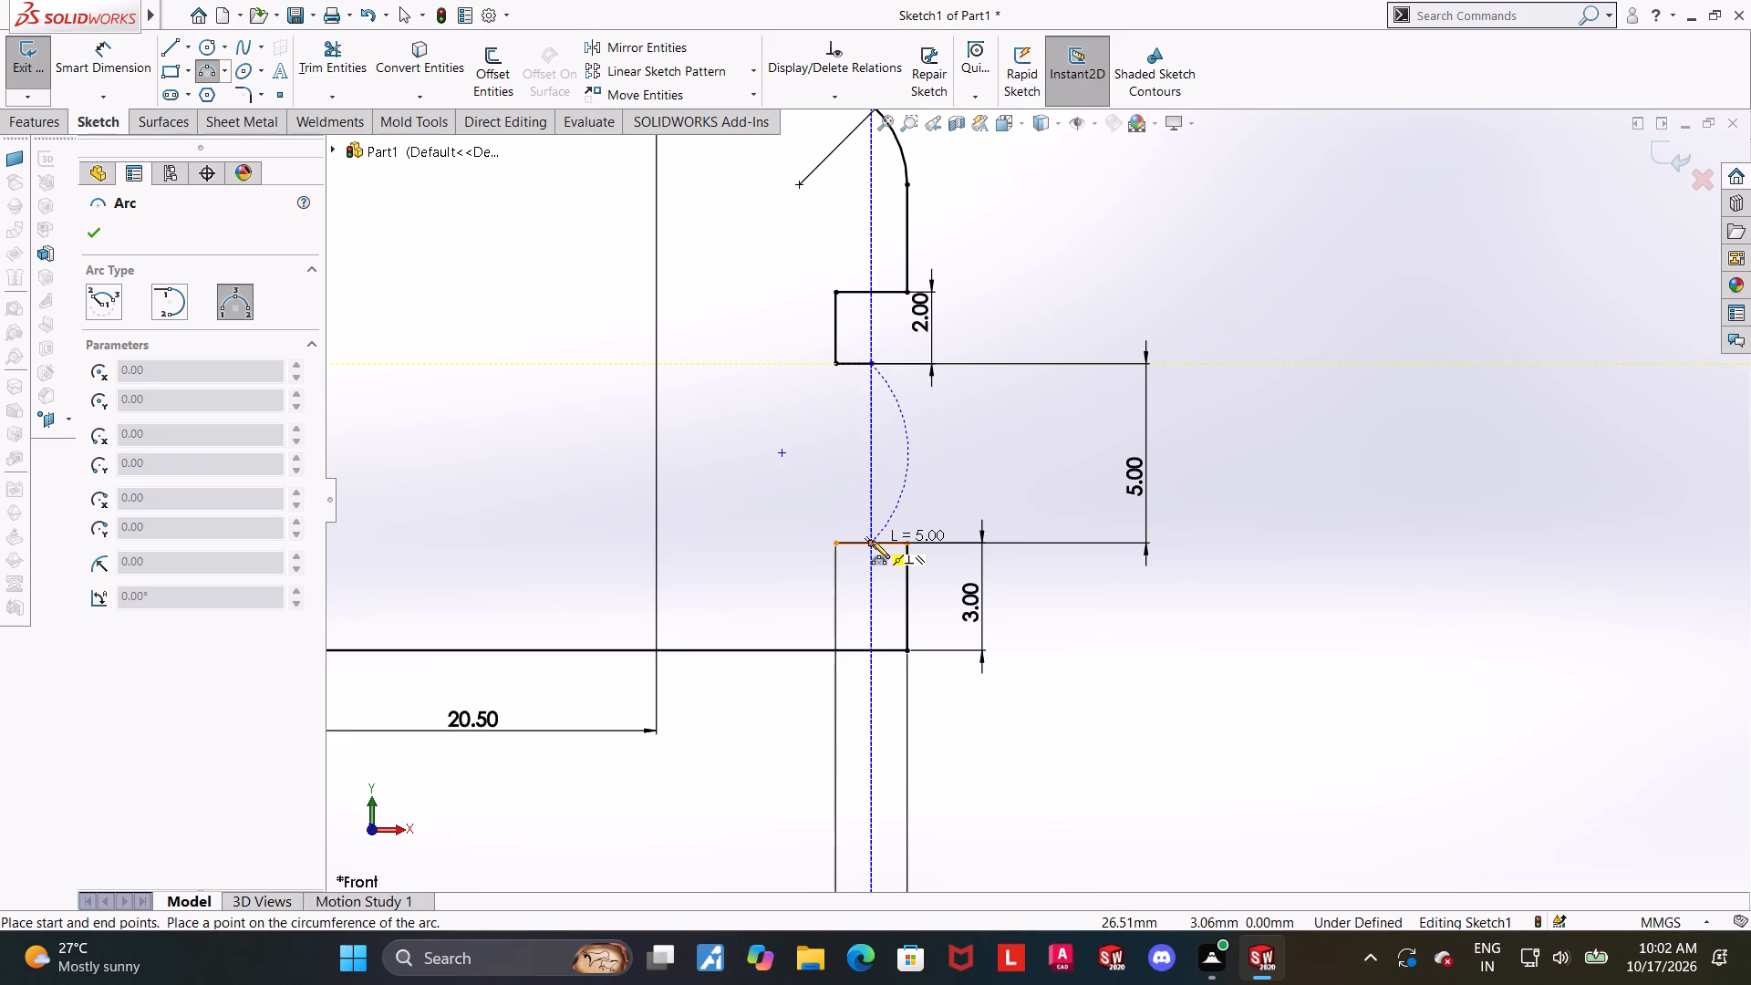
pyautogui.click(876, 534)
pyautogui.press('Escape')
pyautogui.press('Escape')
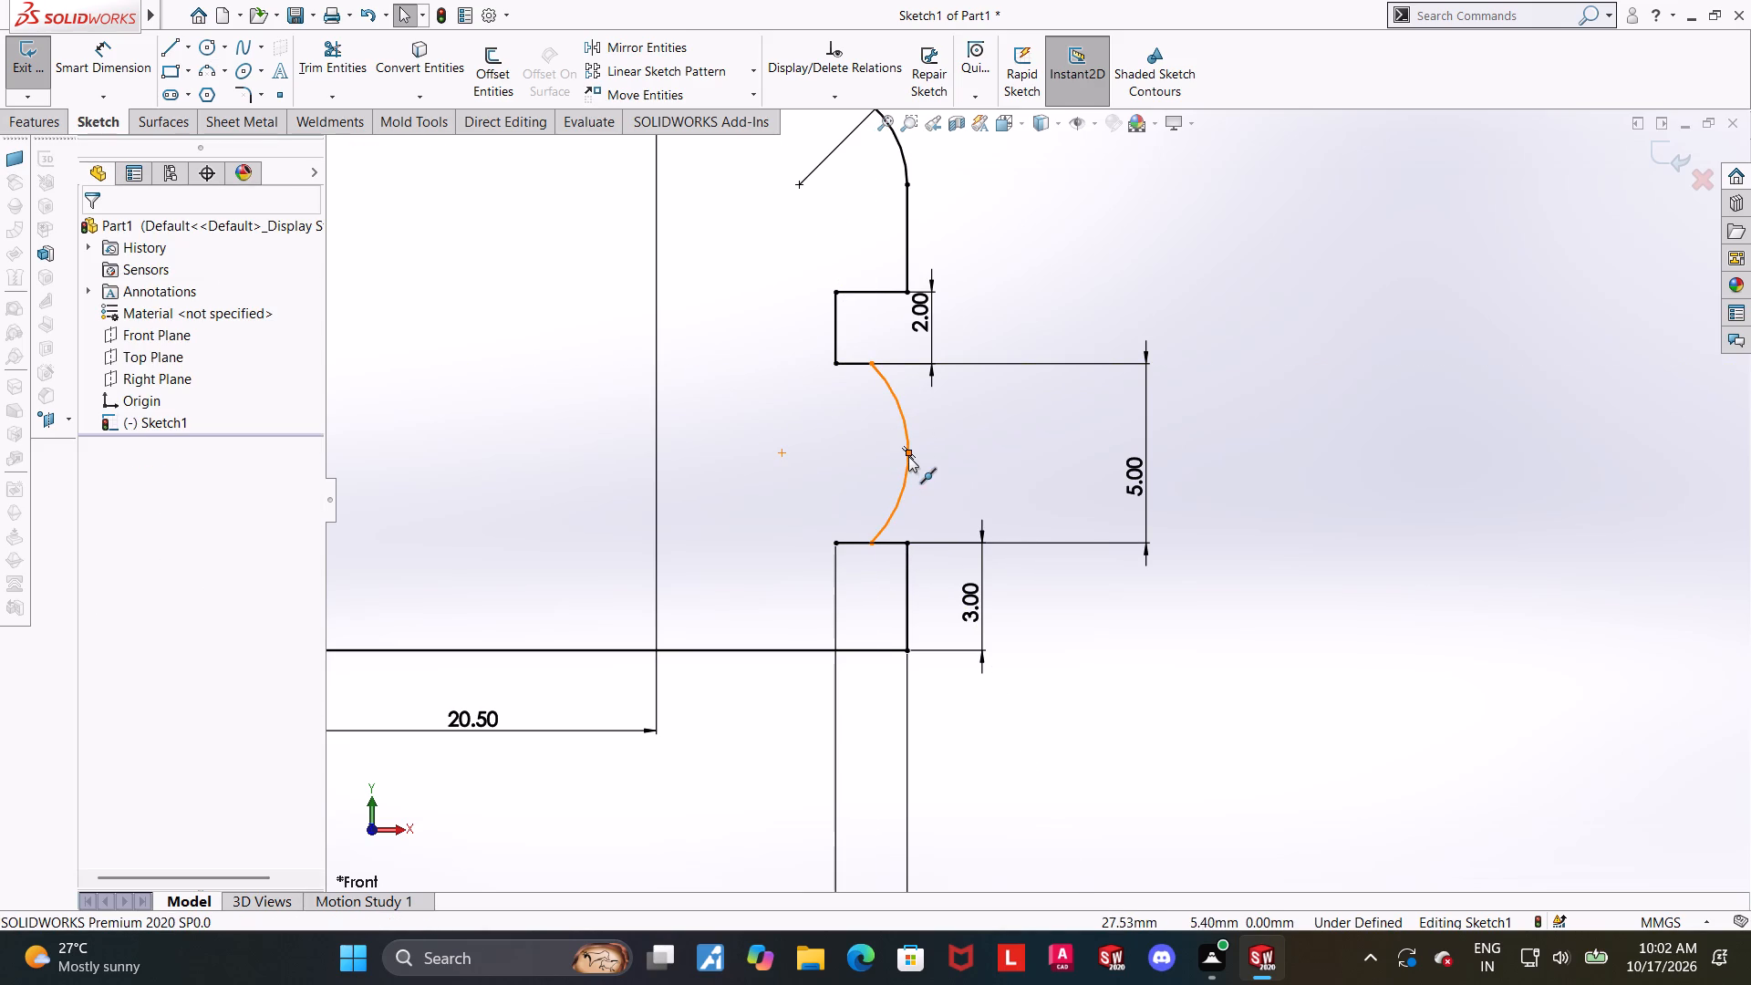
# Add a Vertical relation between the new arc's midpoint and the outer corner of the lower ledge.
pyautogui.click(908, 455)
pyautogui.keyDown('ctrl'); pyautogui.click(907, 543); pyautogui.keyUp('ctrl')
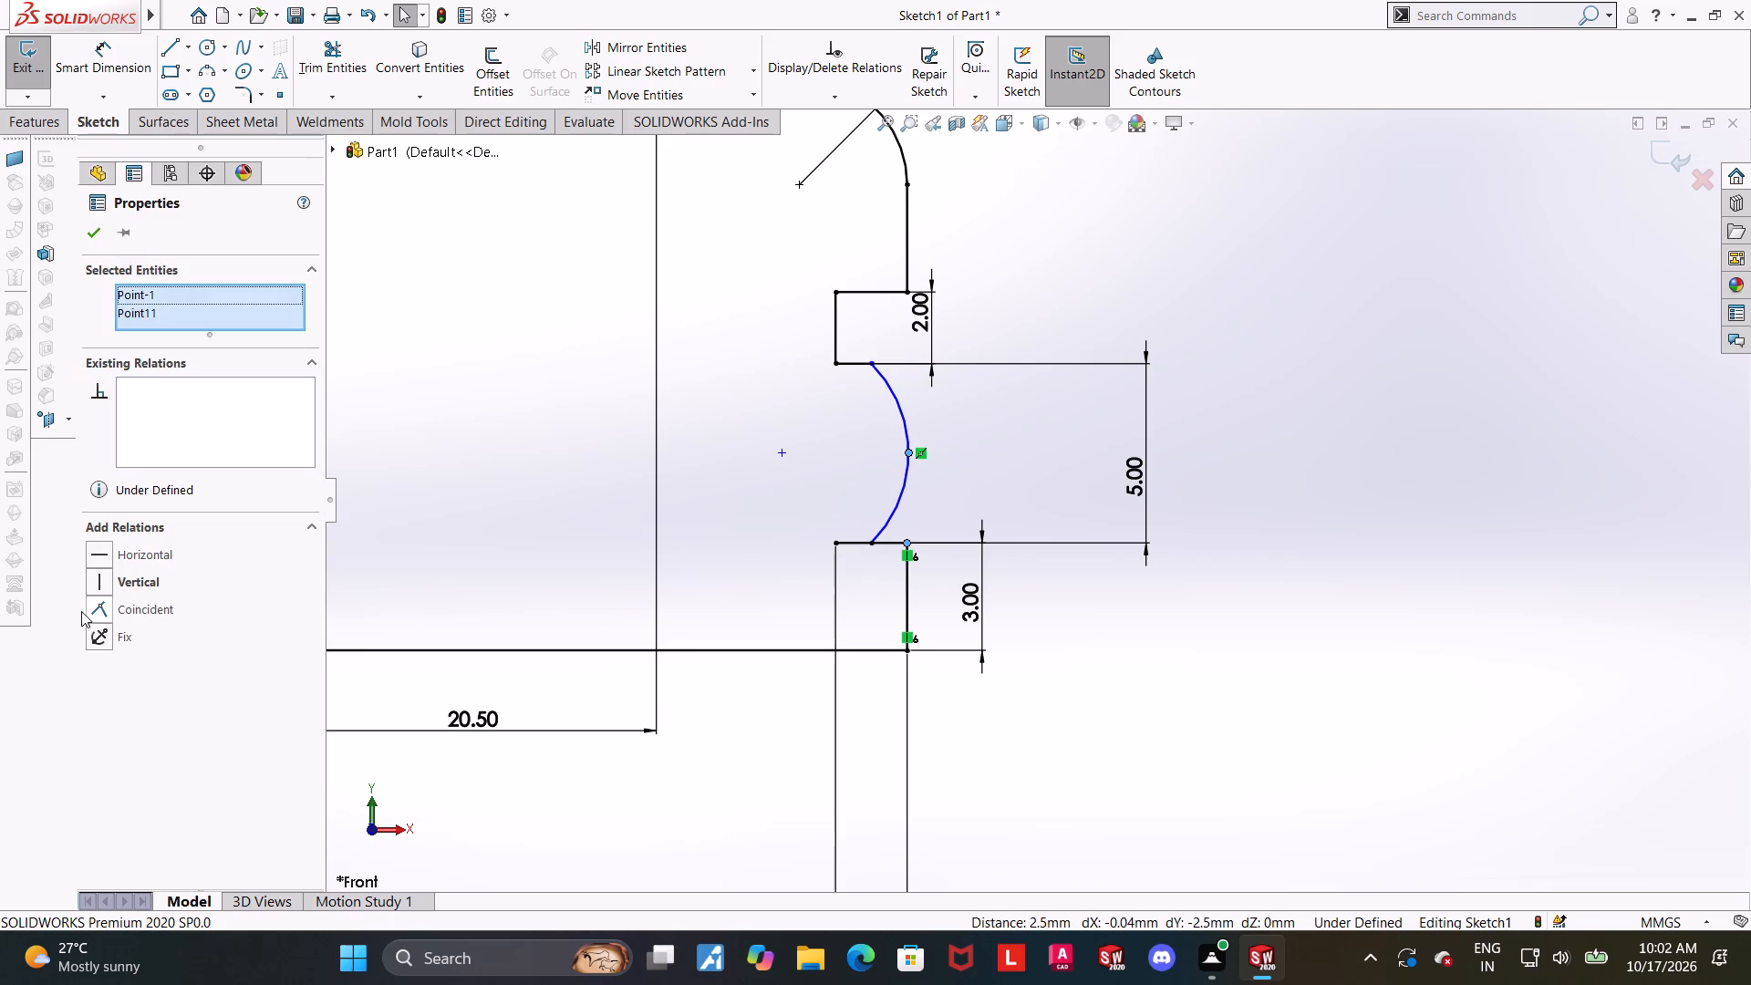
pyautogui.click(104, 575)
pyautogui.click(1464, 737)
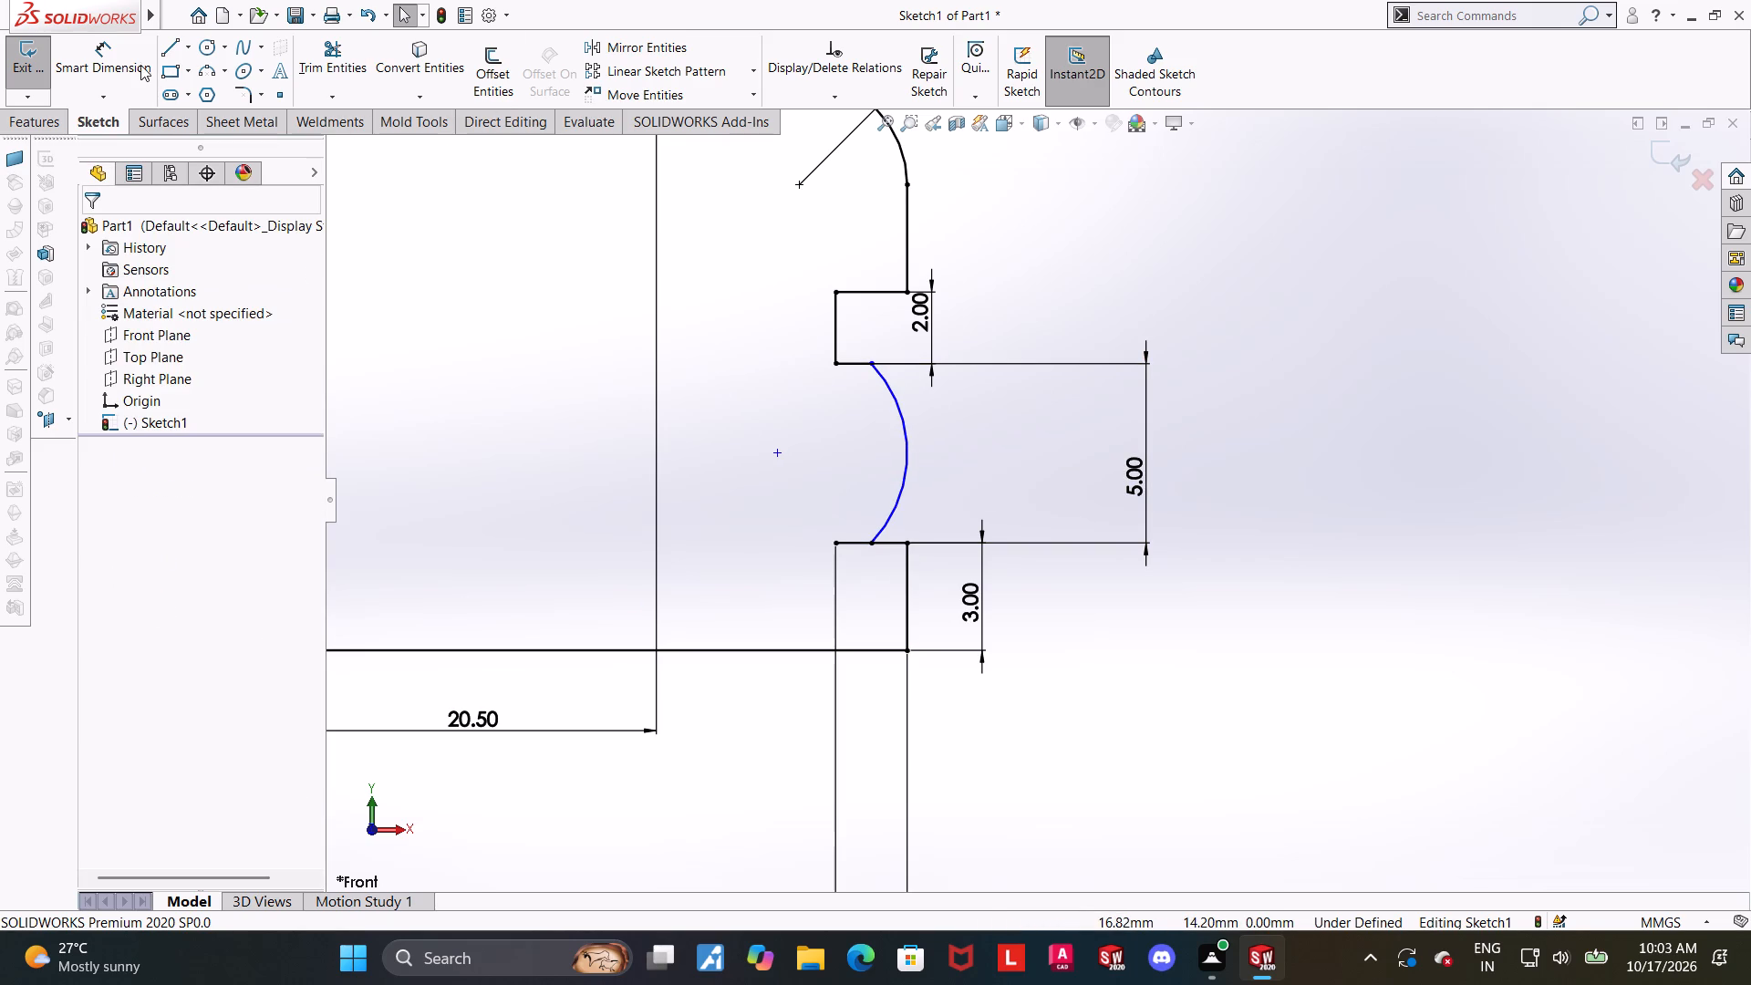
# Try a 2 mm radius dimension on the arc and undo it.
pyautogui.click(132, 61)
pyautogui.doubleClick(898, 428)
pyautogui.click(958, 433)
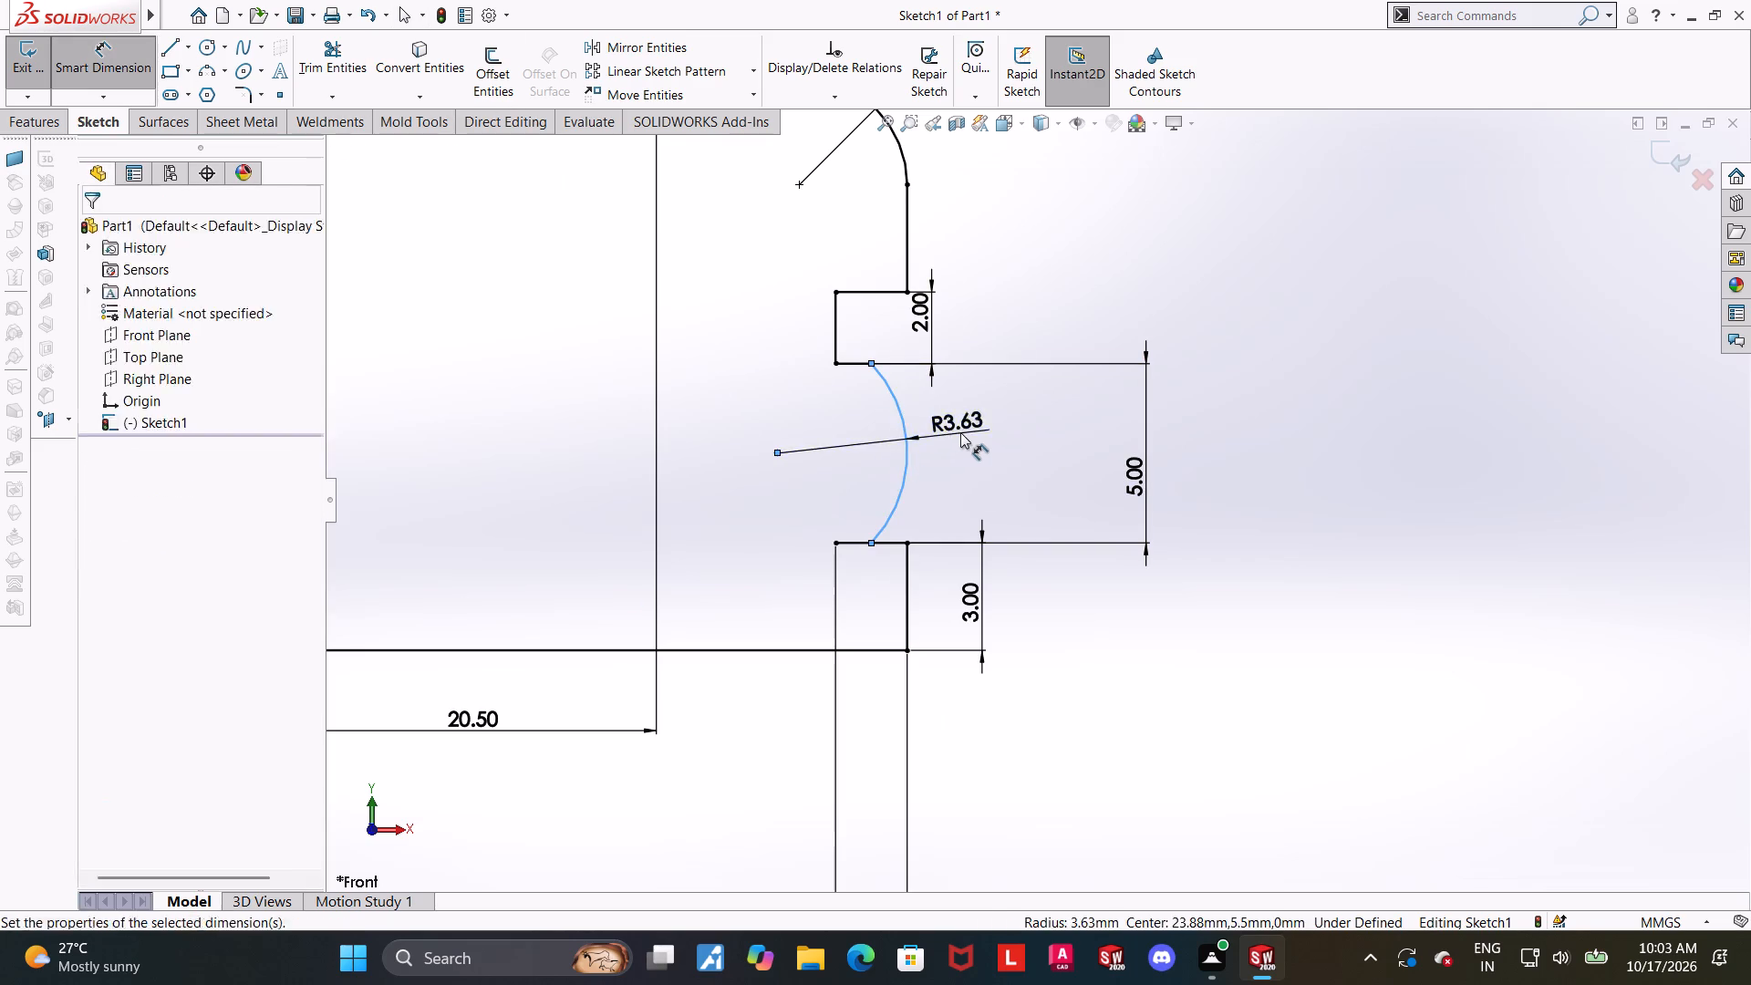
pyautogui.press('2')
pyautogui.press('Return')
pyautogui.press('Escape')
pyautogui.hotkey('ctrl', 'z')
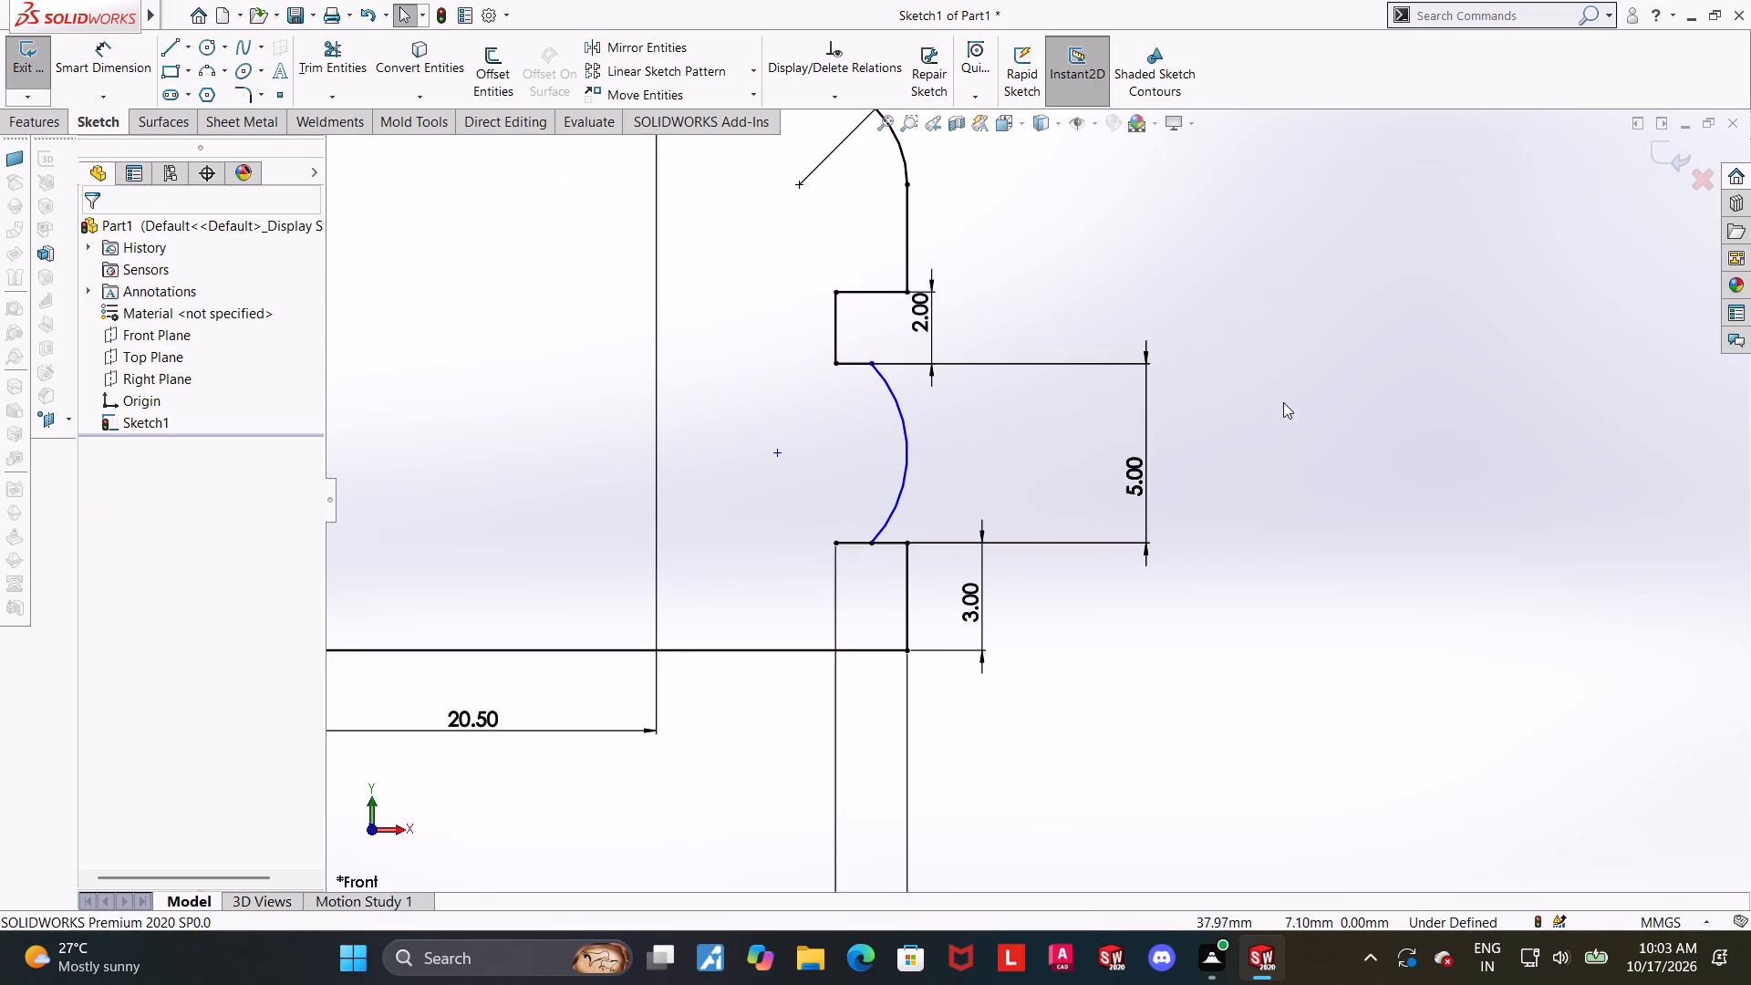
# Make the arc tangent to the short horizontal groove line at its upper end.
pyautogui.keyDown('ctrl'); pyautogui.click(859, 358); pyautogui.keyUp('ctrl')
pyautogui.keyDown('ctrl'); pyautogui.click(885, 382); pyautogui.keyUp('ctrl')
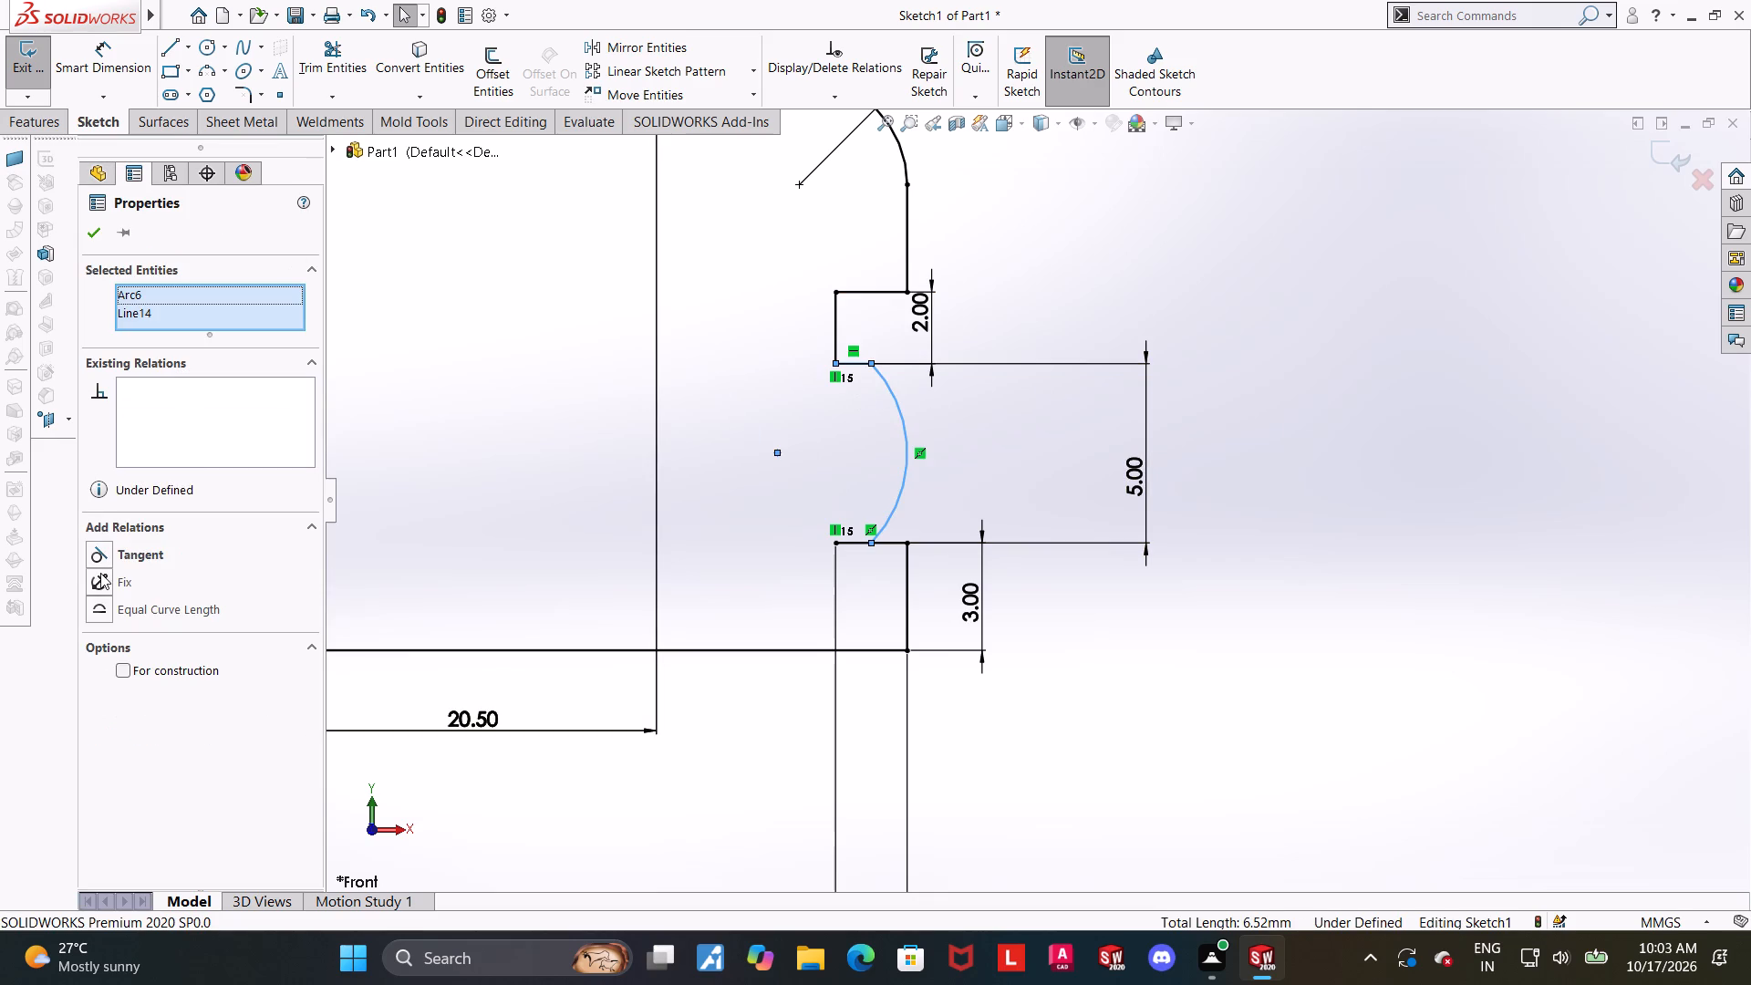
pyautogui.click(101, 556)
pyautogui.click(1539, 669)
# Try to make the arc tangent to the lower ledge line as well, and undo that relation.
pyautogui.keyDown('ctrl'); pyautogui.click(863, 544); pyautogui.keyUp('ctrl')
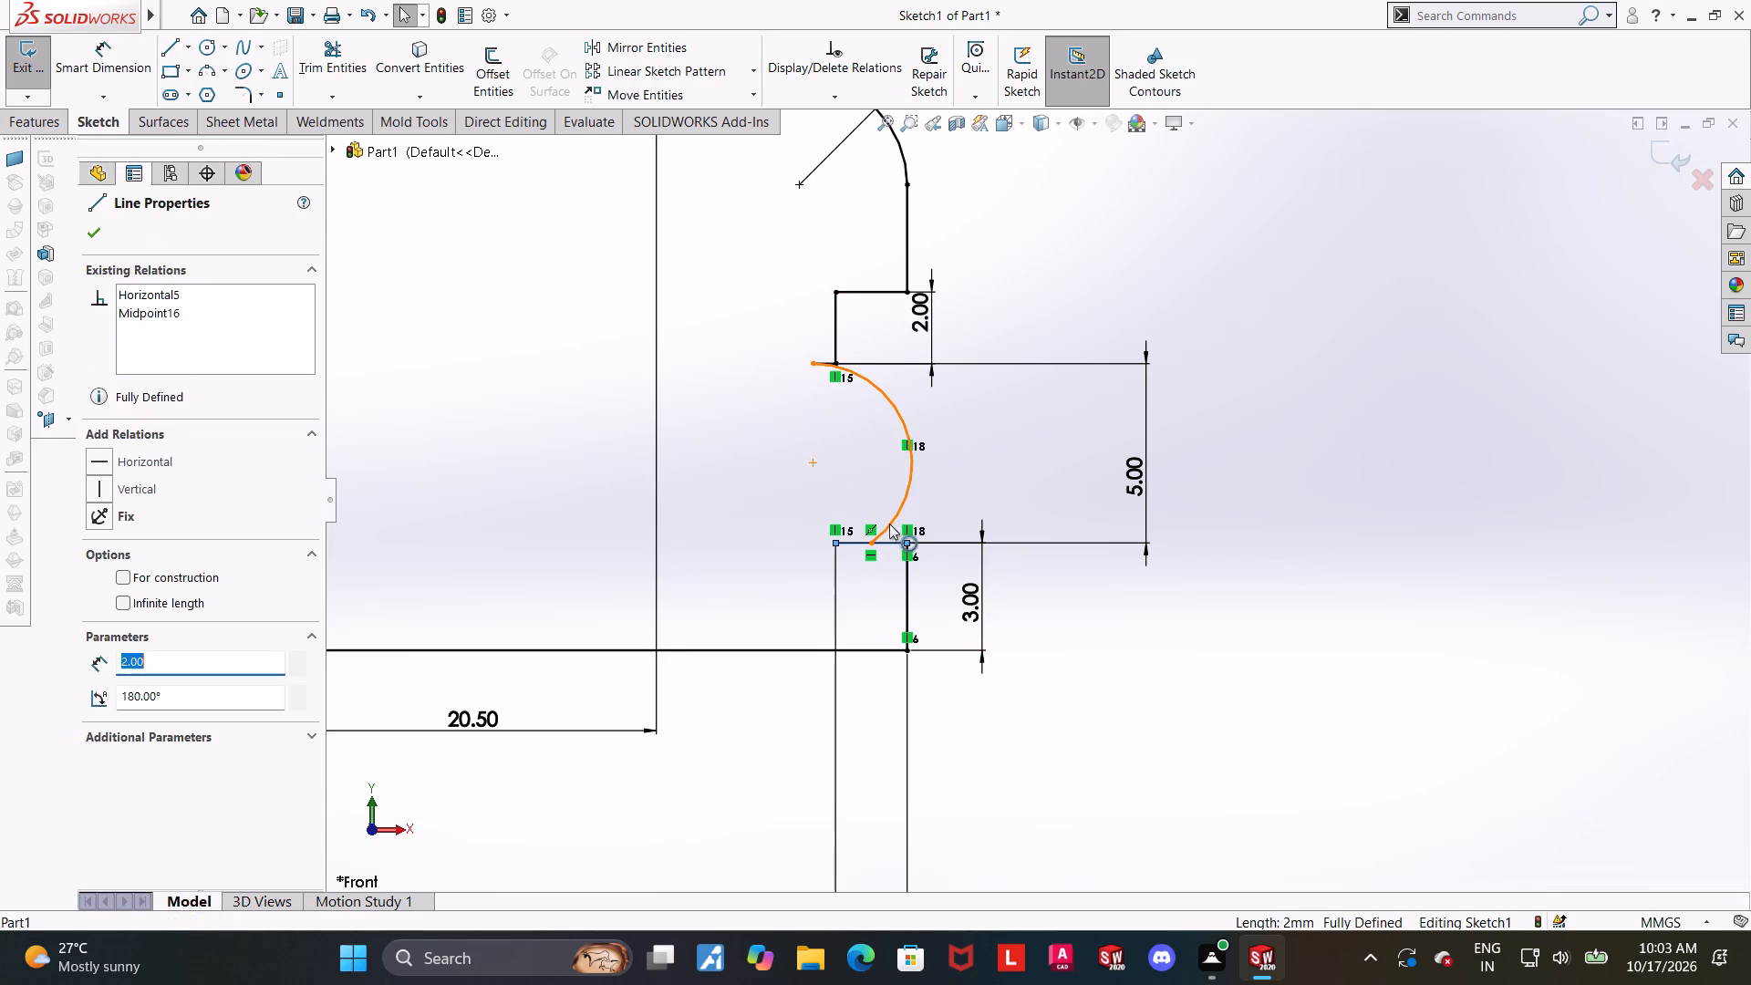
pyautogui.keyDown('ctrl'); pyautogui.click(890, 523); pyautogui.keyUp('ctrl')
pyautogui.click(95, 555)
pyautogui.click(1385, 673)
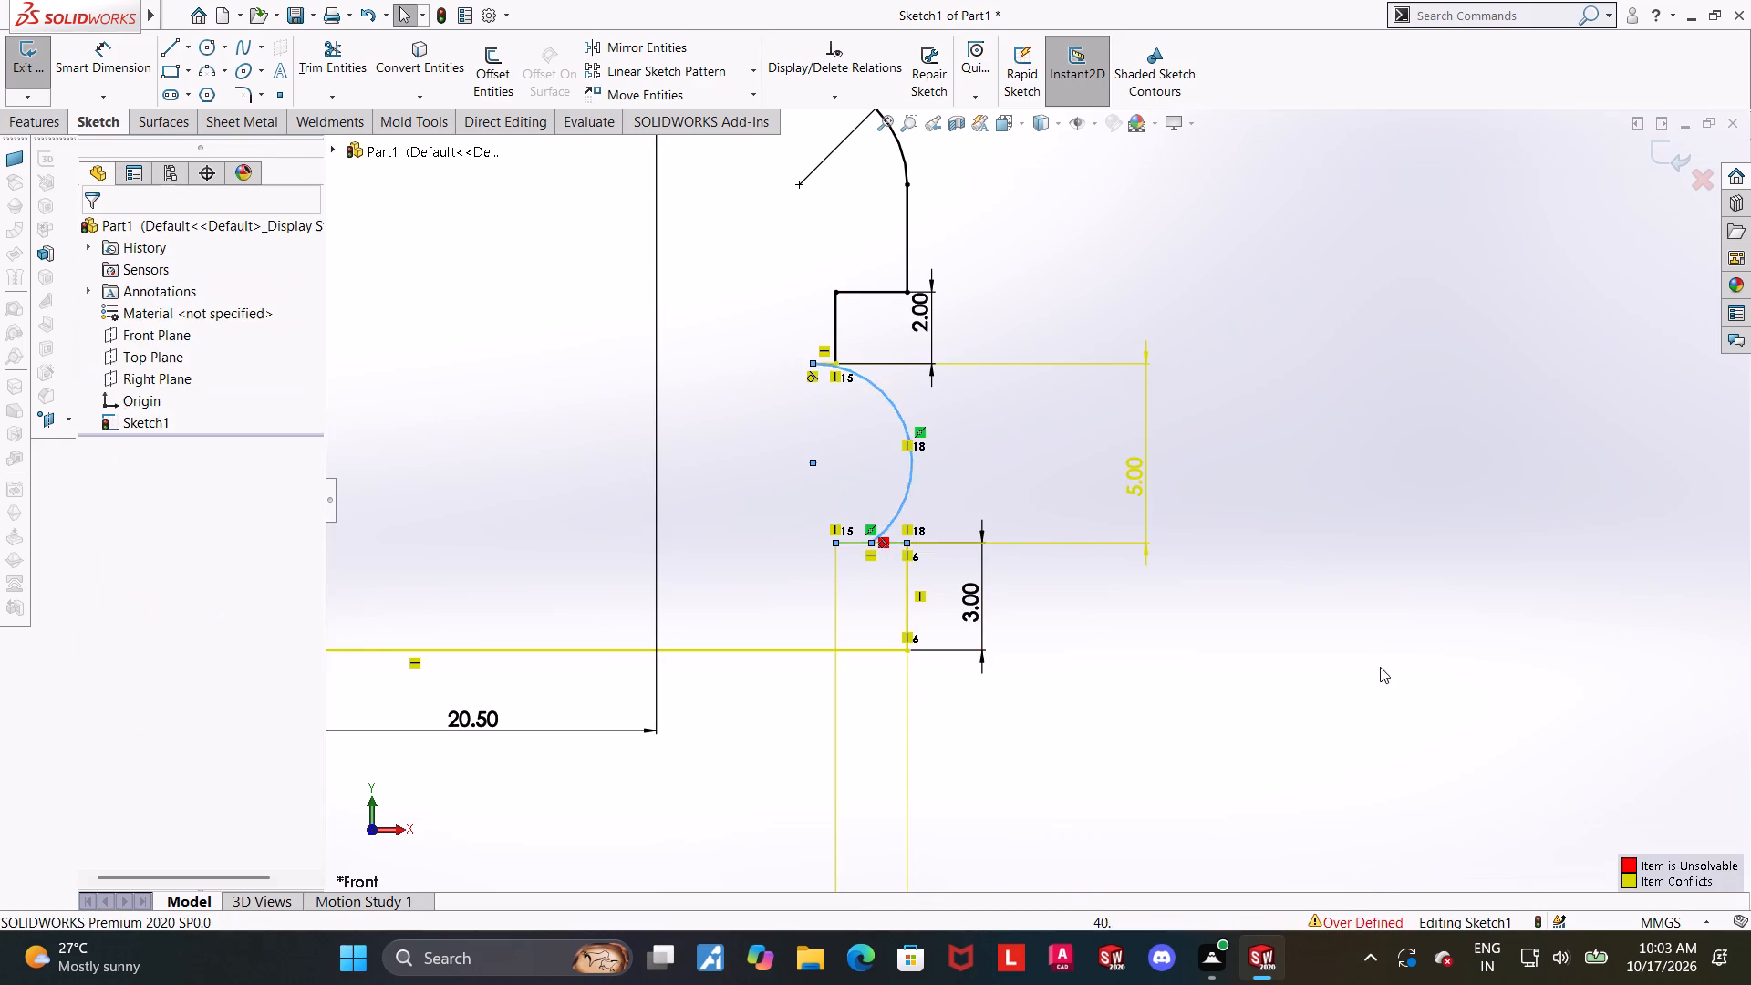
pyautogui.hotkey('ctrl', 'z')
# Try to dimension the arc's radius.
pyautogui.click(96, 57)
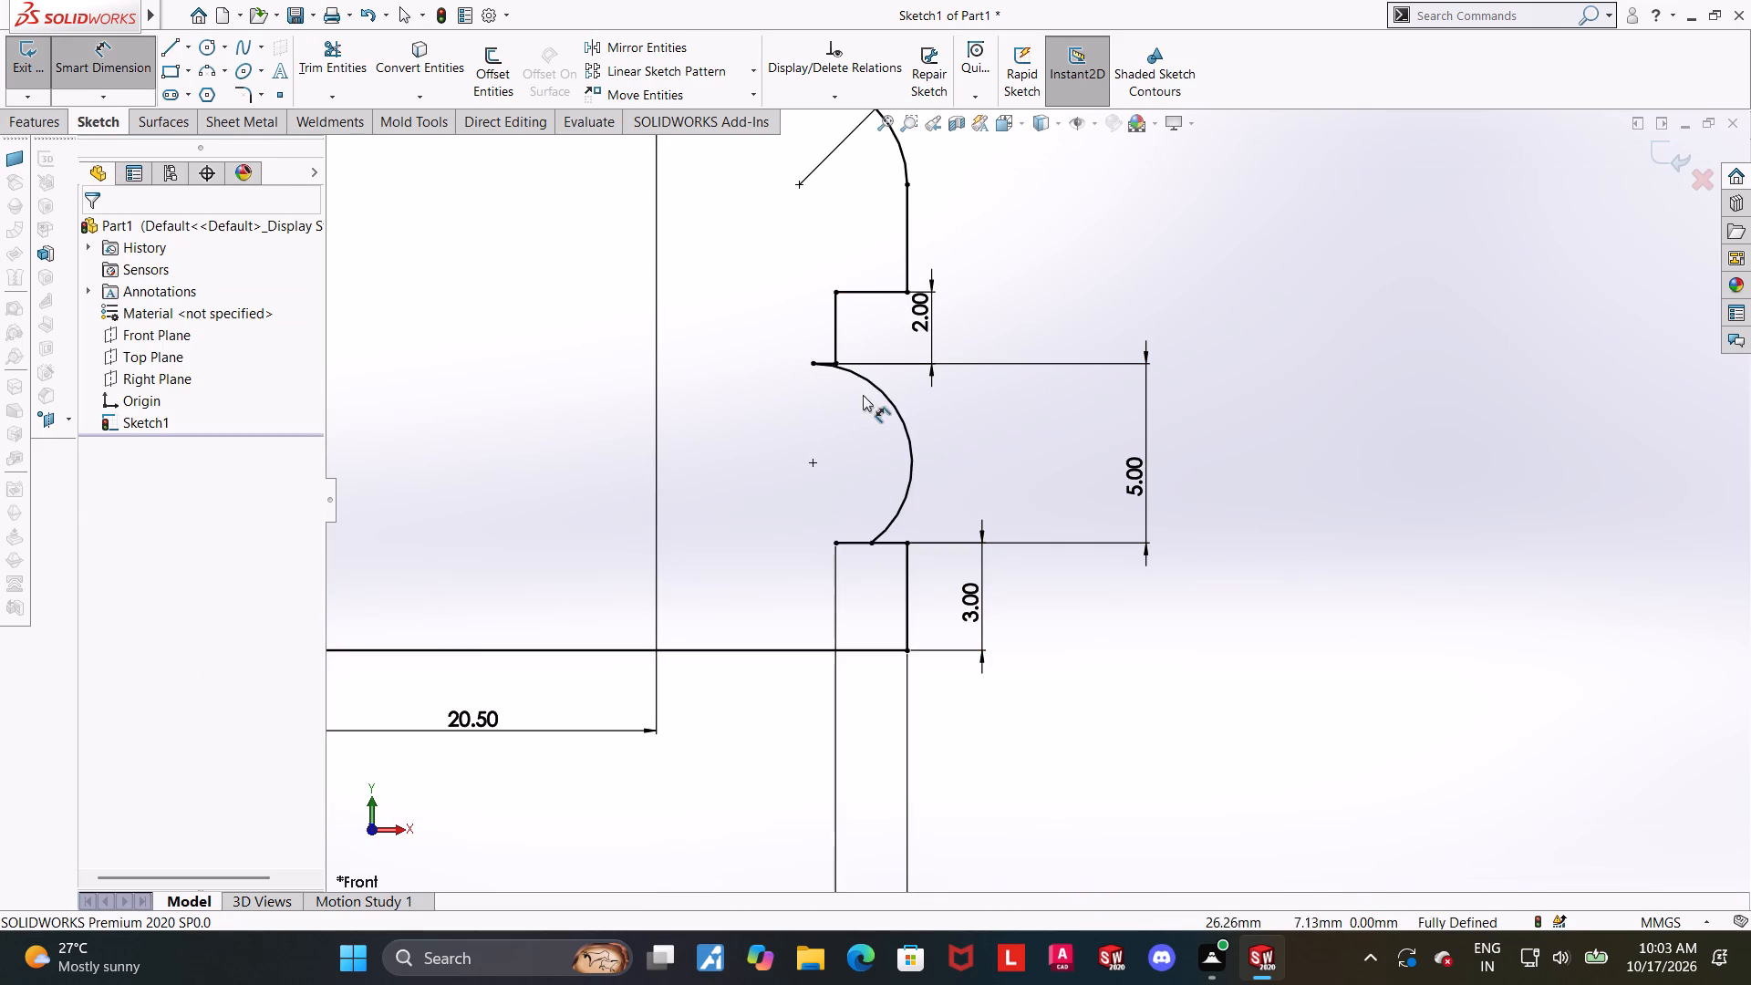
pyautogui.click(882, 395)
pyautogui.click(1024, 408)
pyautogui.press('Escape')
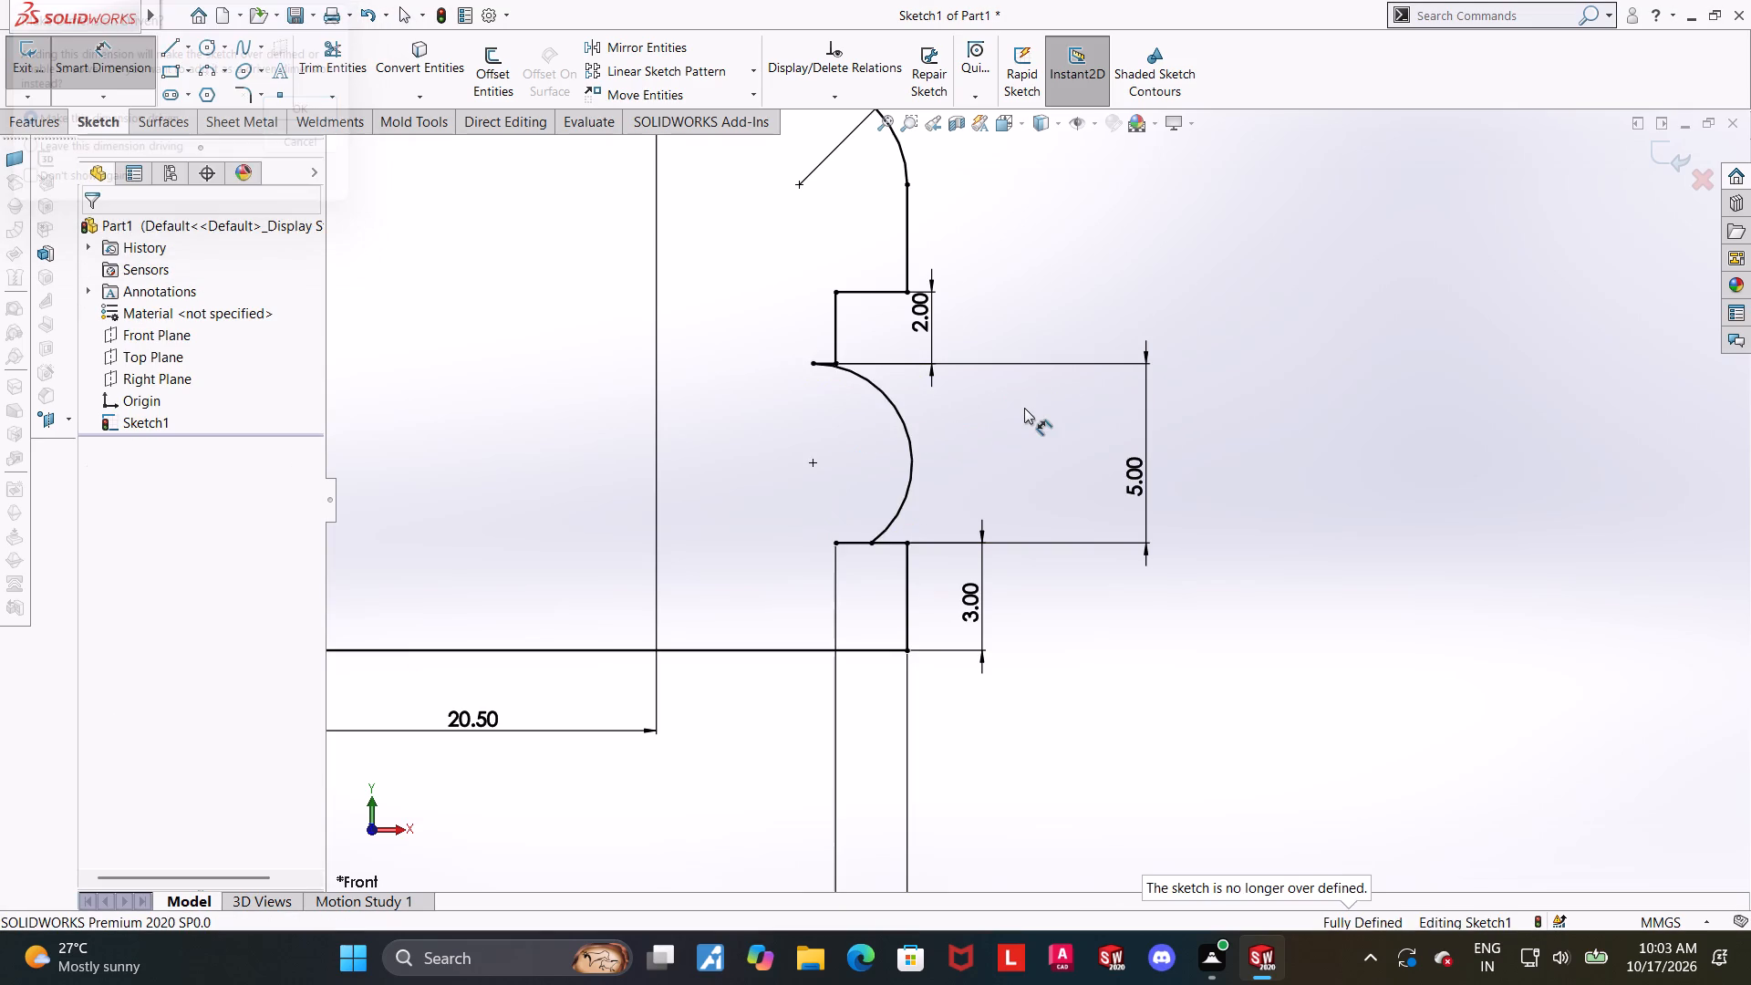
# Undo the recent edits back to the state with a straight vertical wall between the groove and the lower ledge, without the arc.
pyautogui.hotkey('ctrl', 'z')
pyautogui.hotkey('ctrl', 'z')
pyautogui.hotkey('ctrl', 'z')
pyautogui.hotkey('ctrl', 'z')
pyautogui.hotkey('ctrl', 'z')
pyautogui.hotkey('ctrl', 'z')
pyautogui.hotkey('ctrl', 'z')
pyautogui.hotkey('ctrl', 'z')
pyautogui.hotkey('ctrl', 'z')
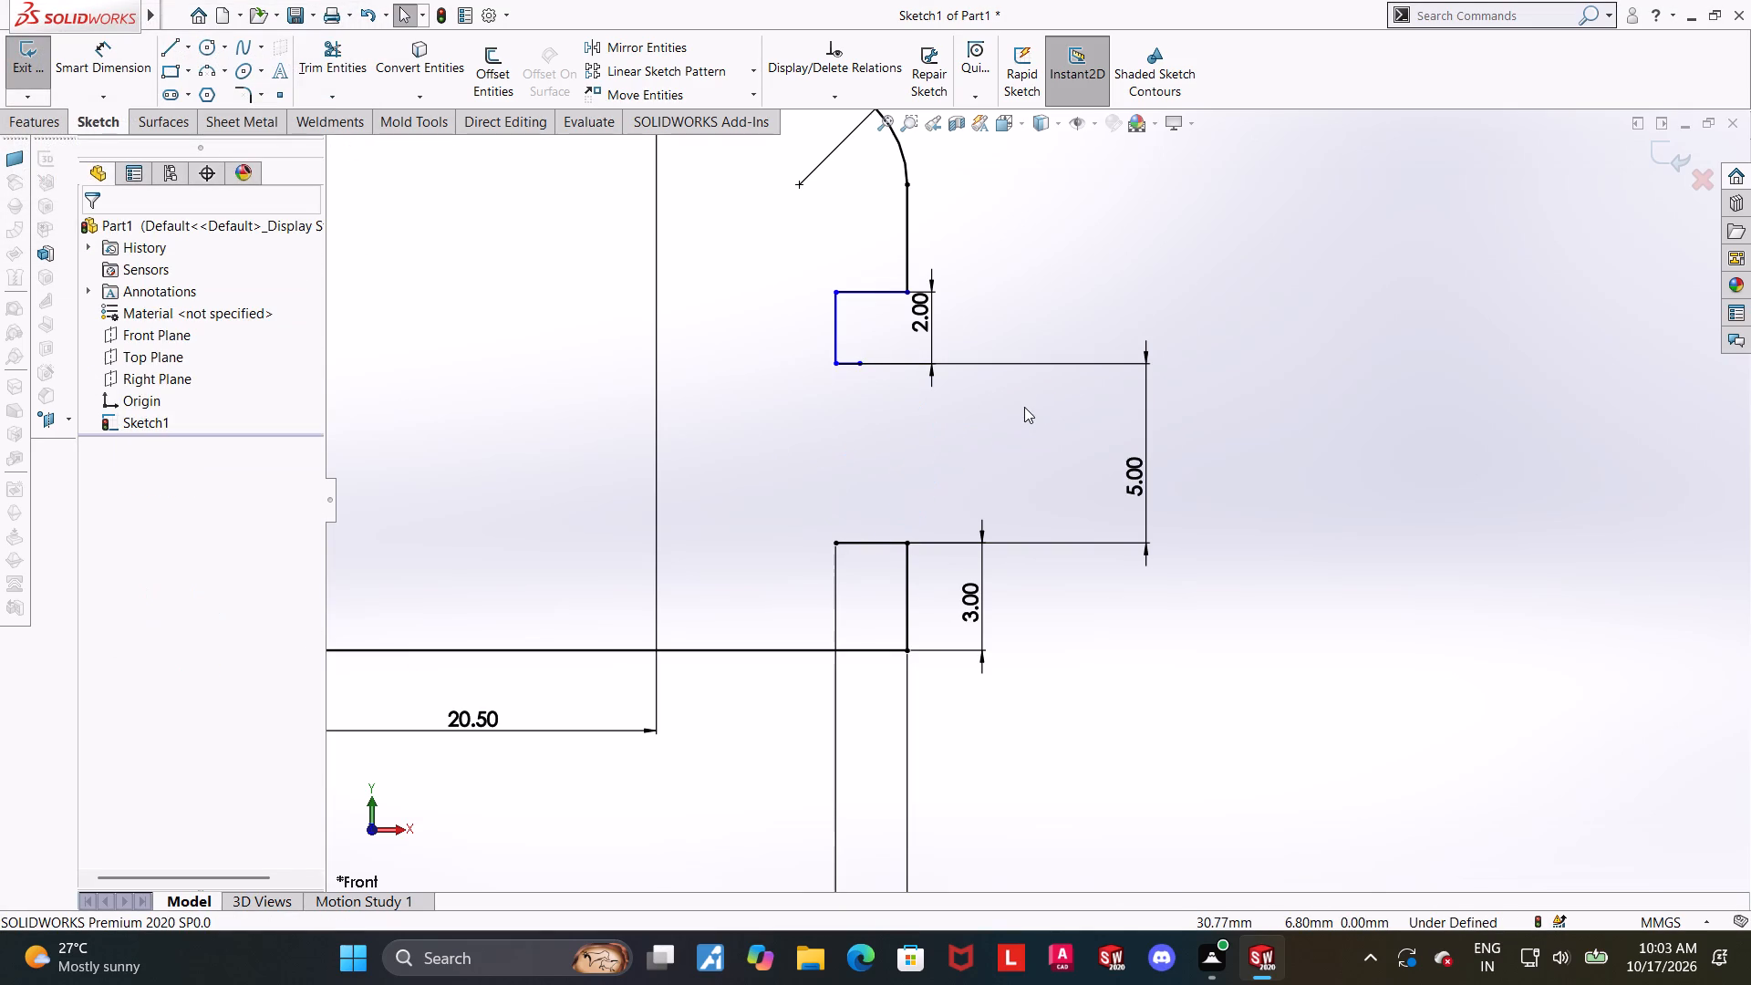
pyautogui.hotkey('ctrl', 'z')
pyautogui.hotkey('ctrl', 'z')
pyautogui.hotkey('ctrl', 'z')
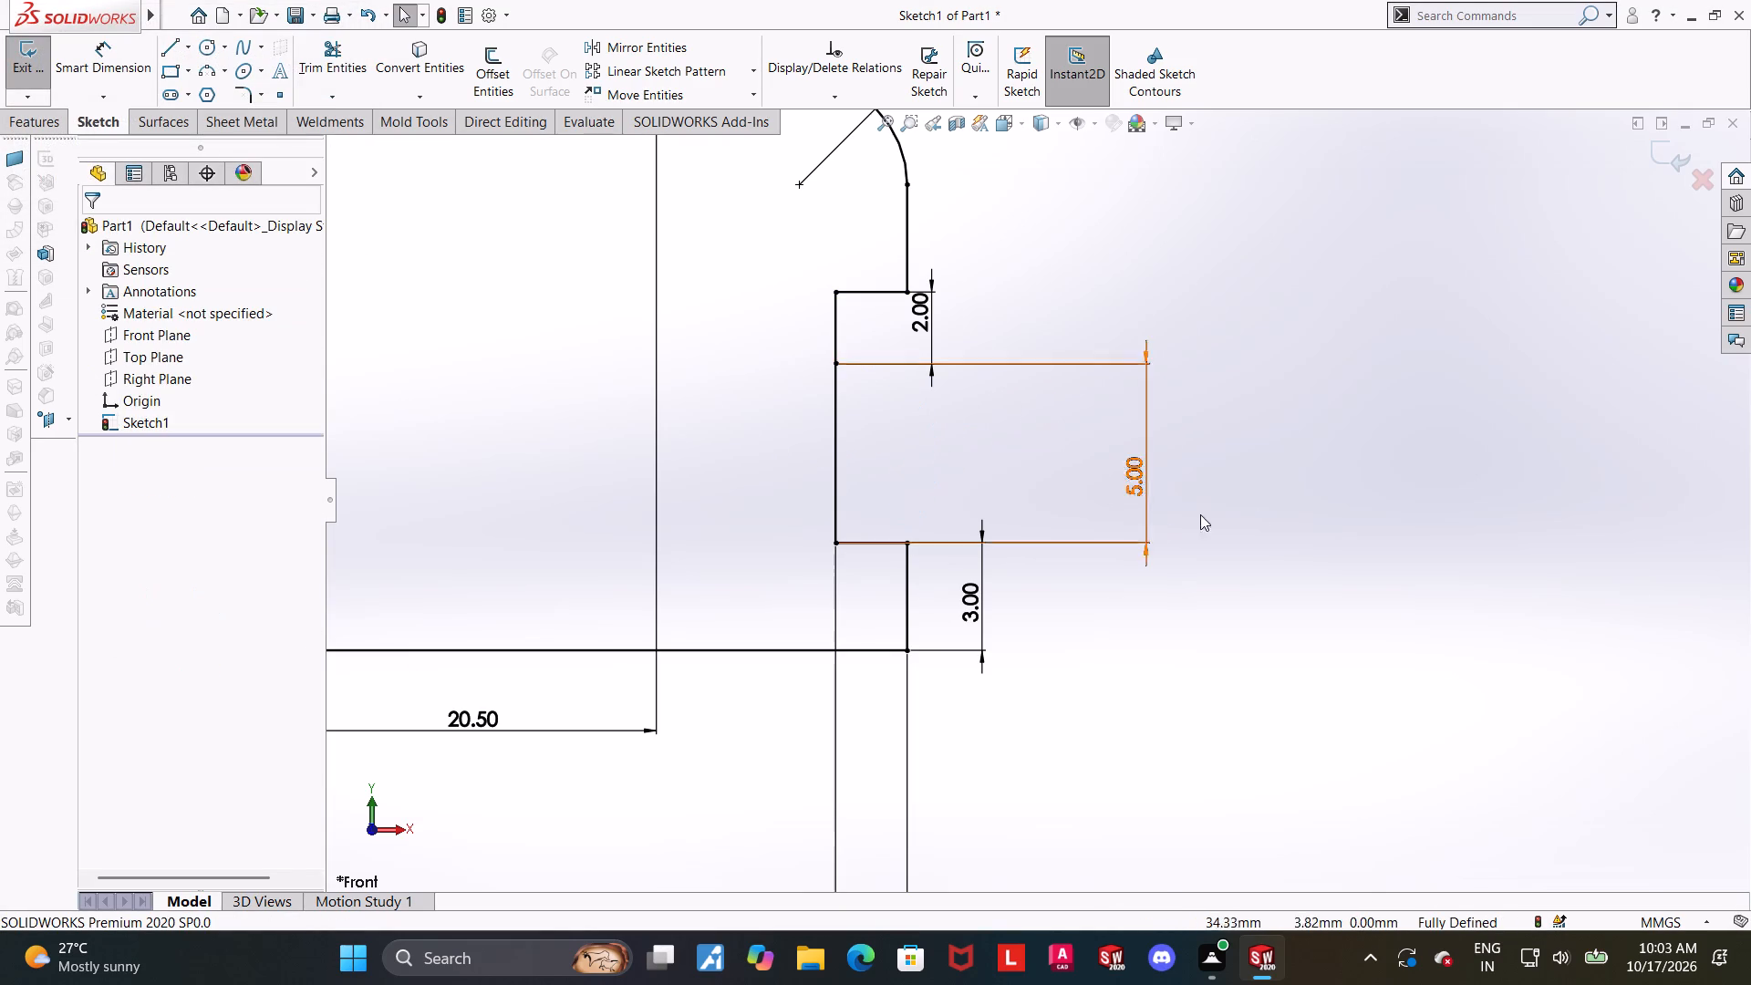
pyautogui.click(1340, 500)
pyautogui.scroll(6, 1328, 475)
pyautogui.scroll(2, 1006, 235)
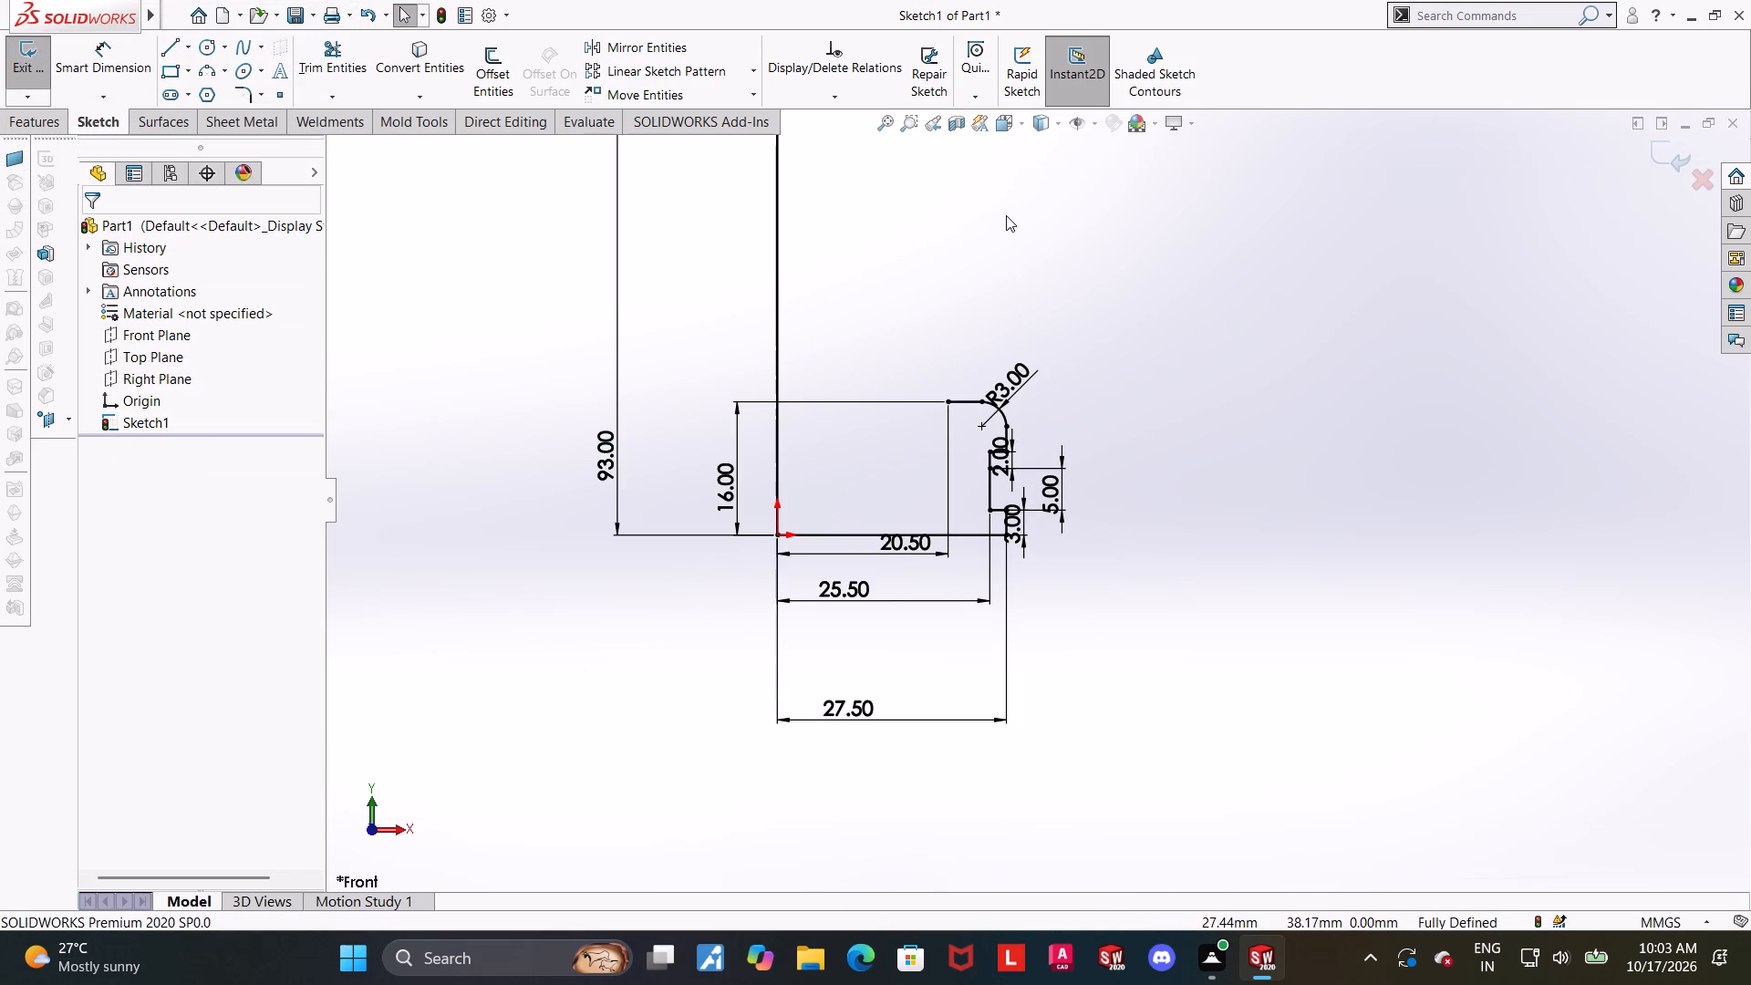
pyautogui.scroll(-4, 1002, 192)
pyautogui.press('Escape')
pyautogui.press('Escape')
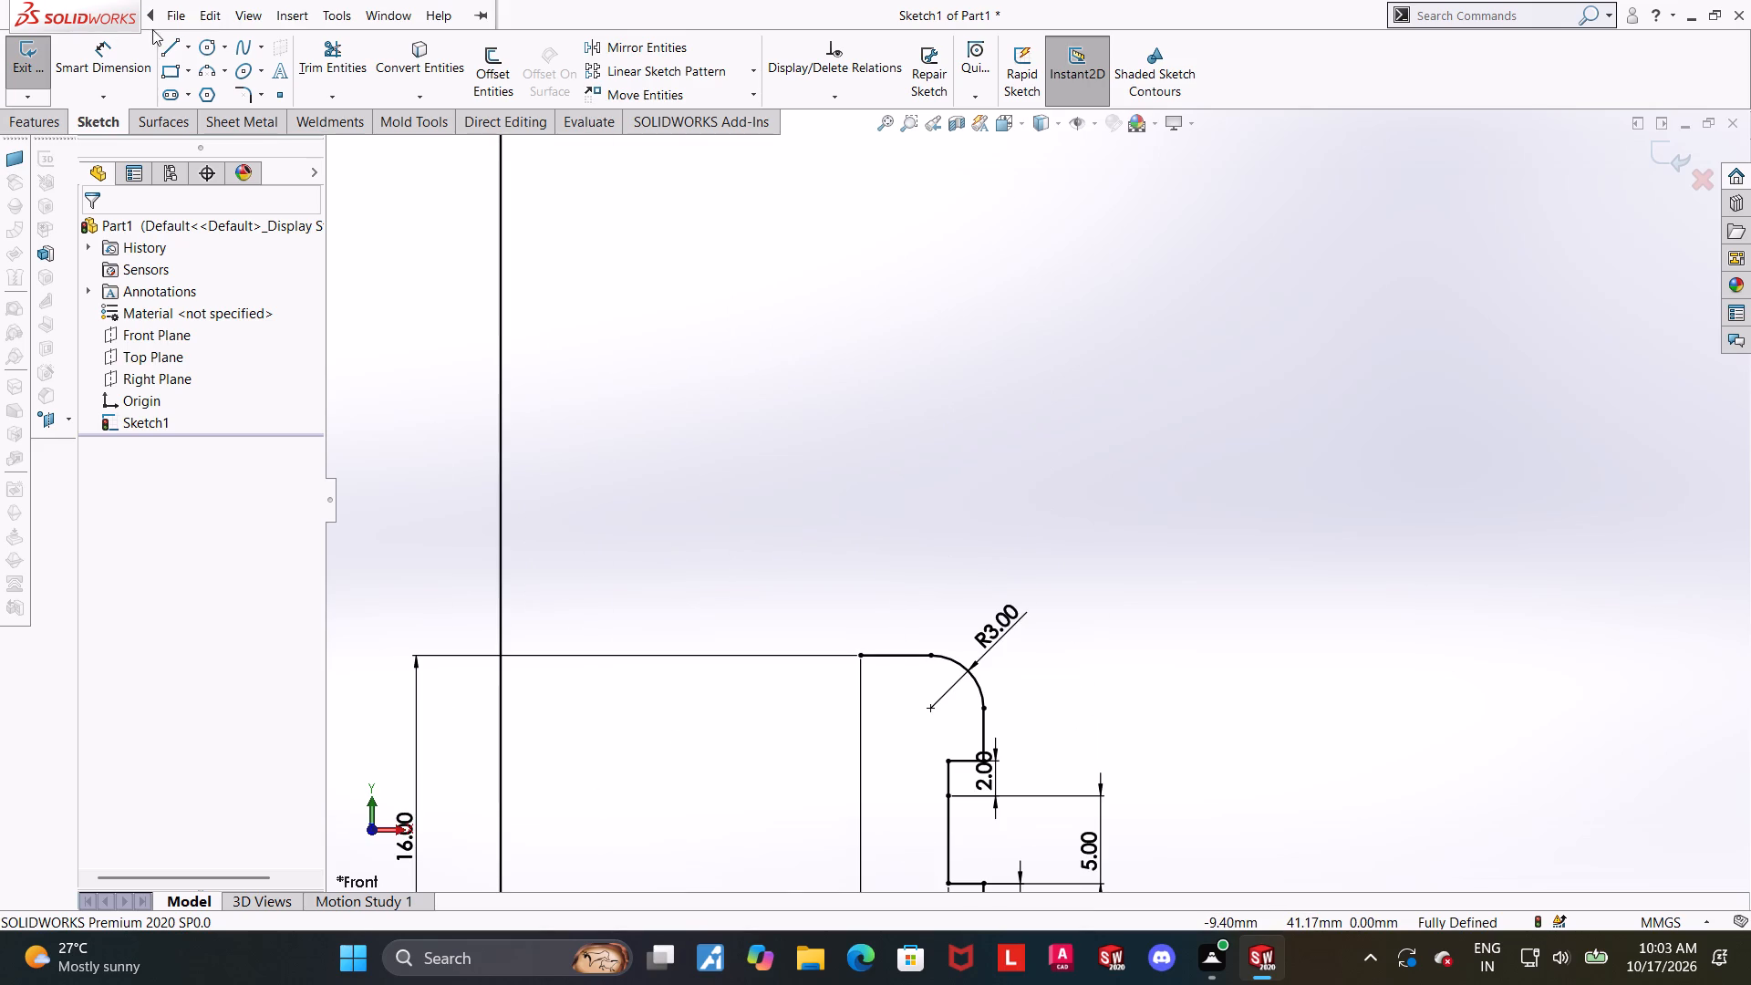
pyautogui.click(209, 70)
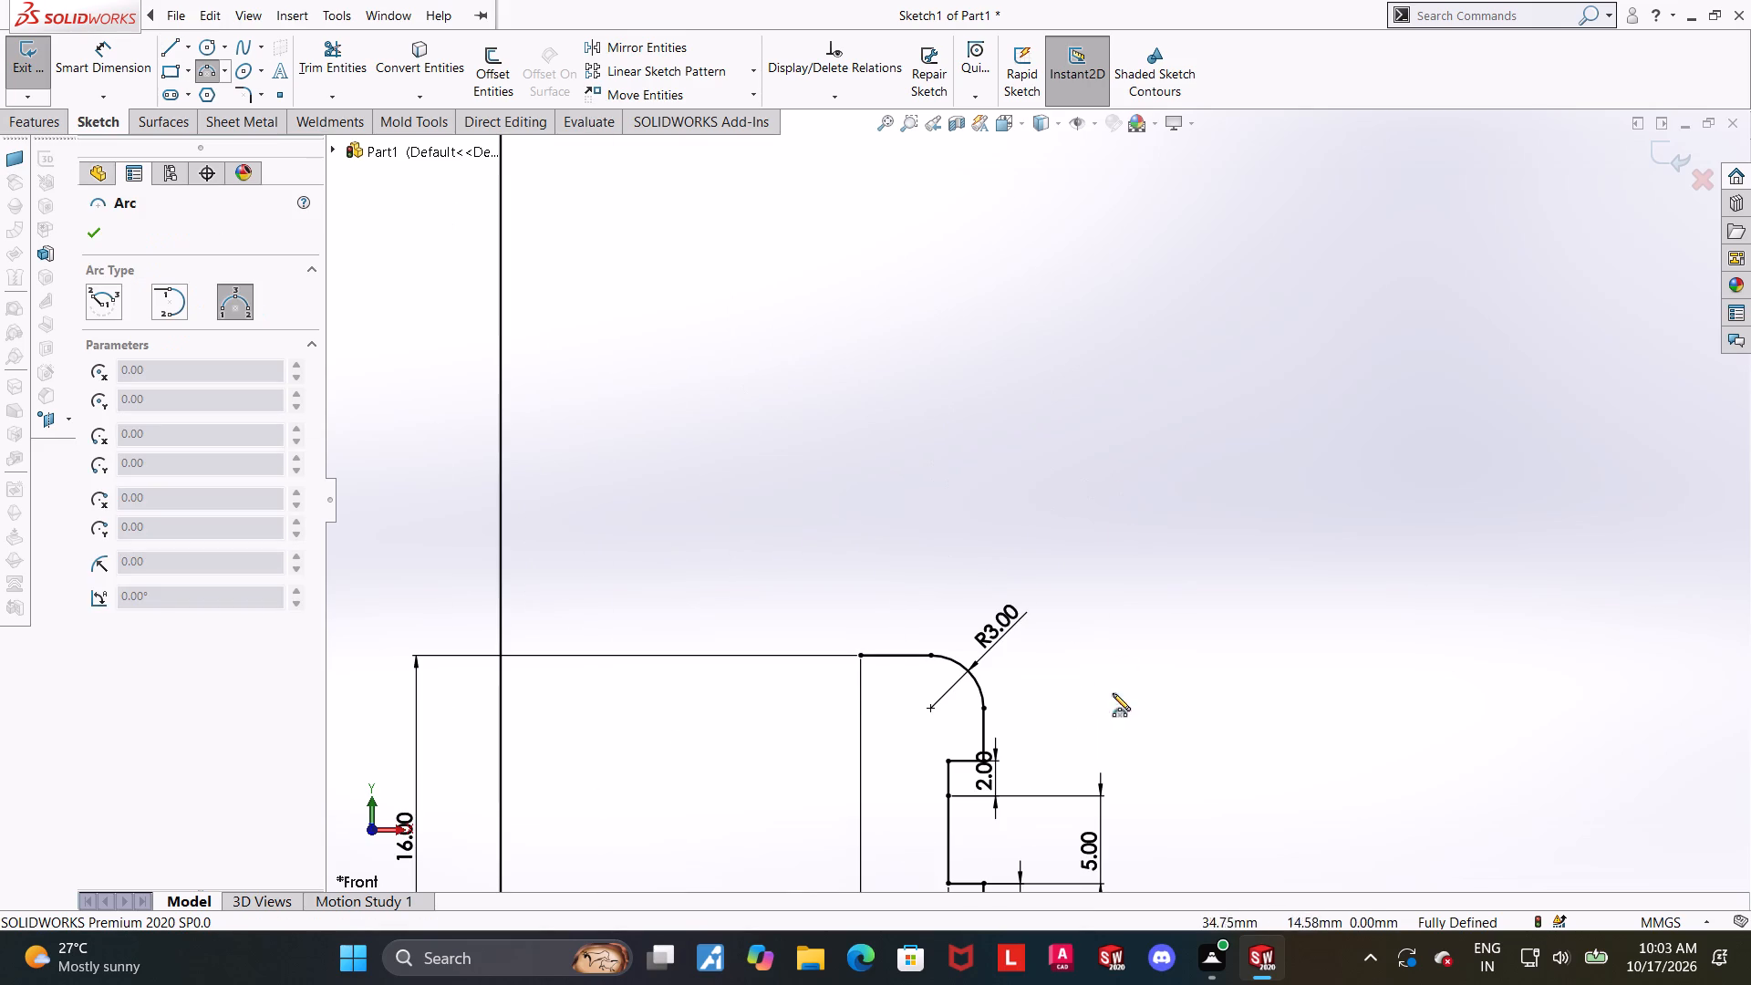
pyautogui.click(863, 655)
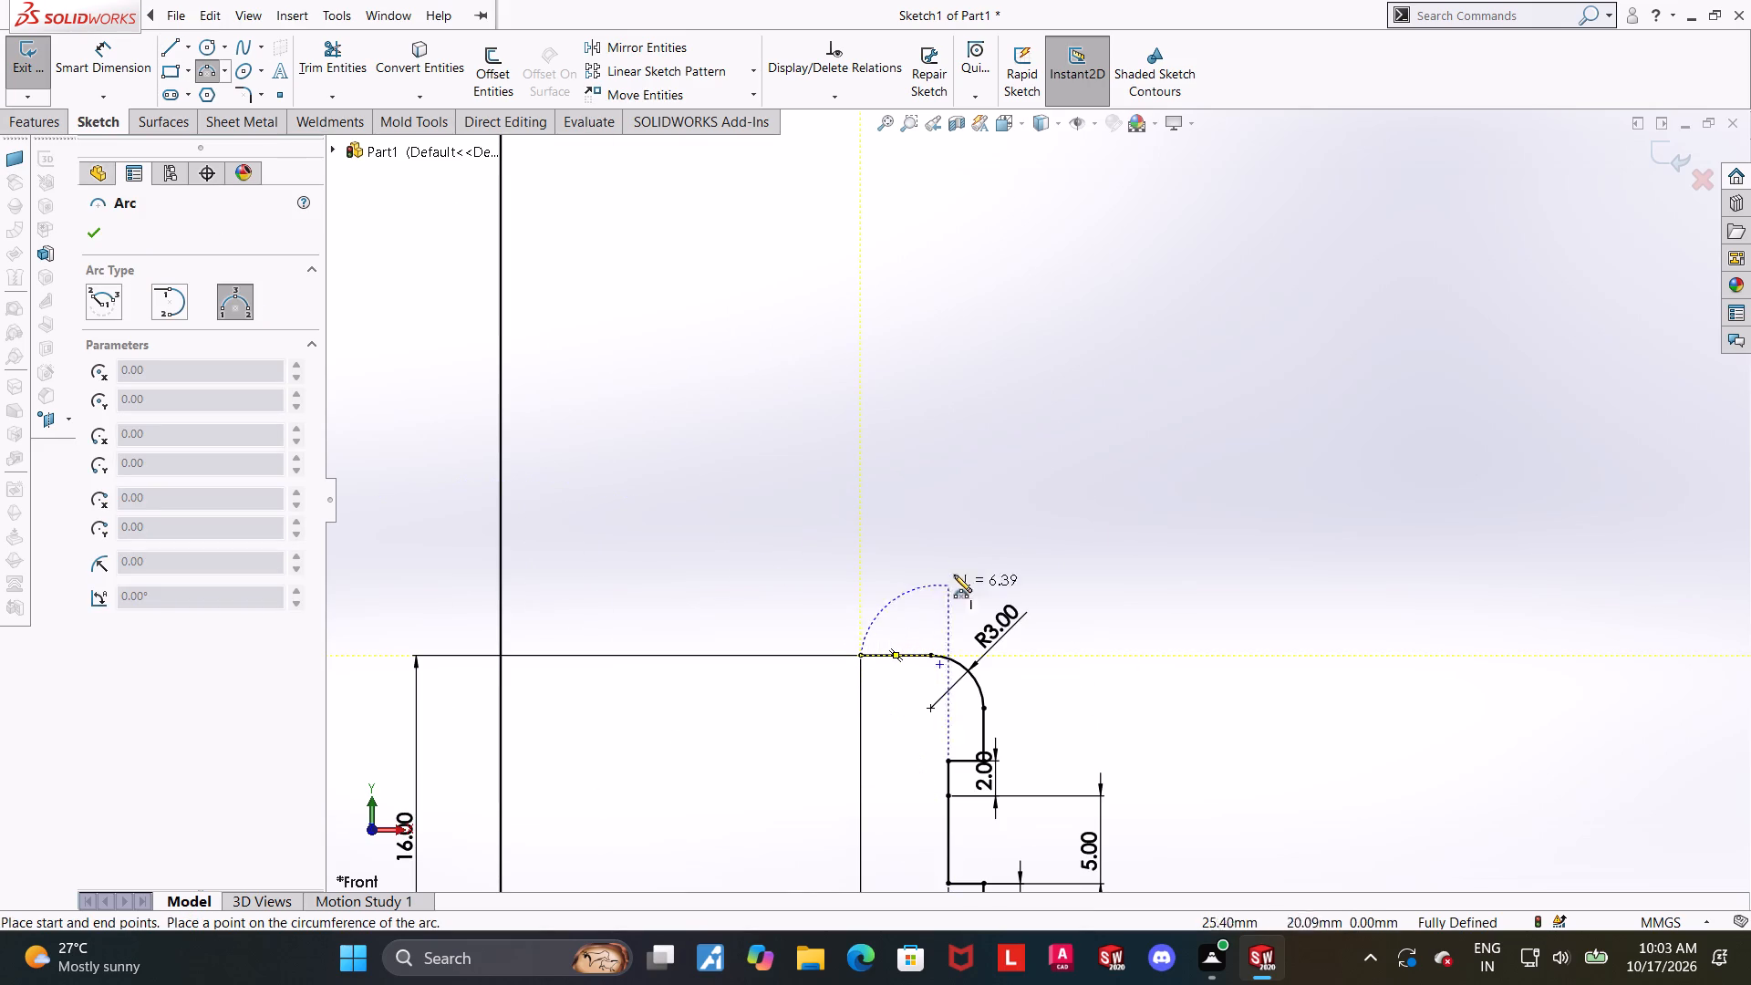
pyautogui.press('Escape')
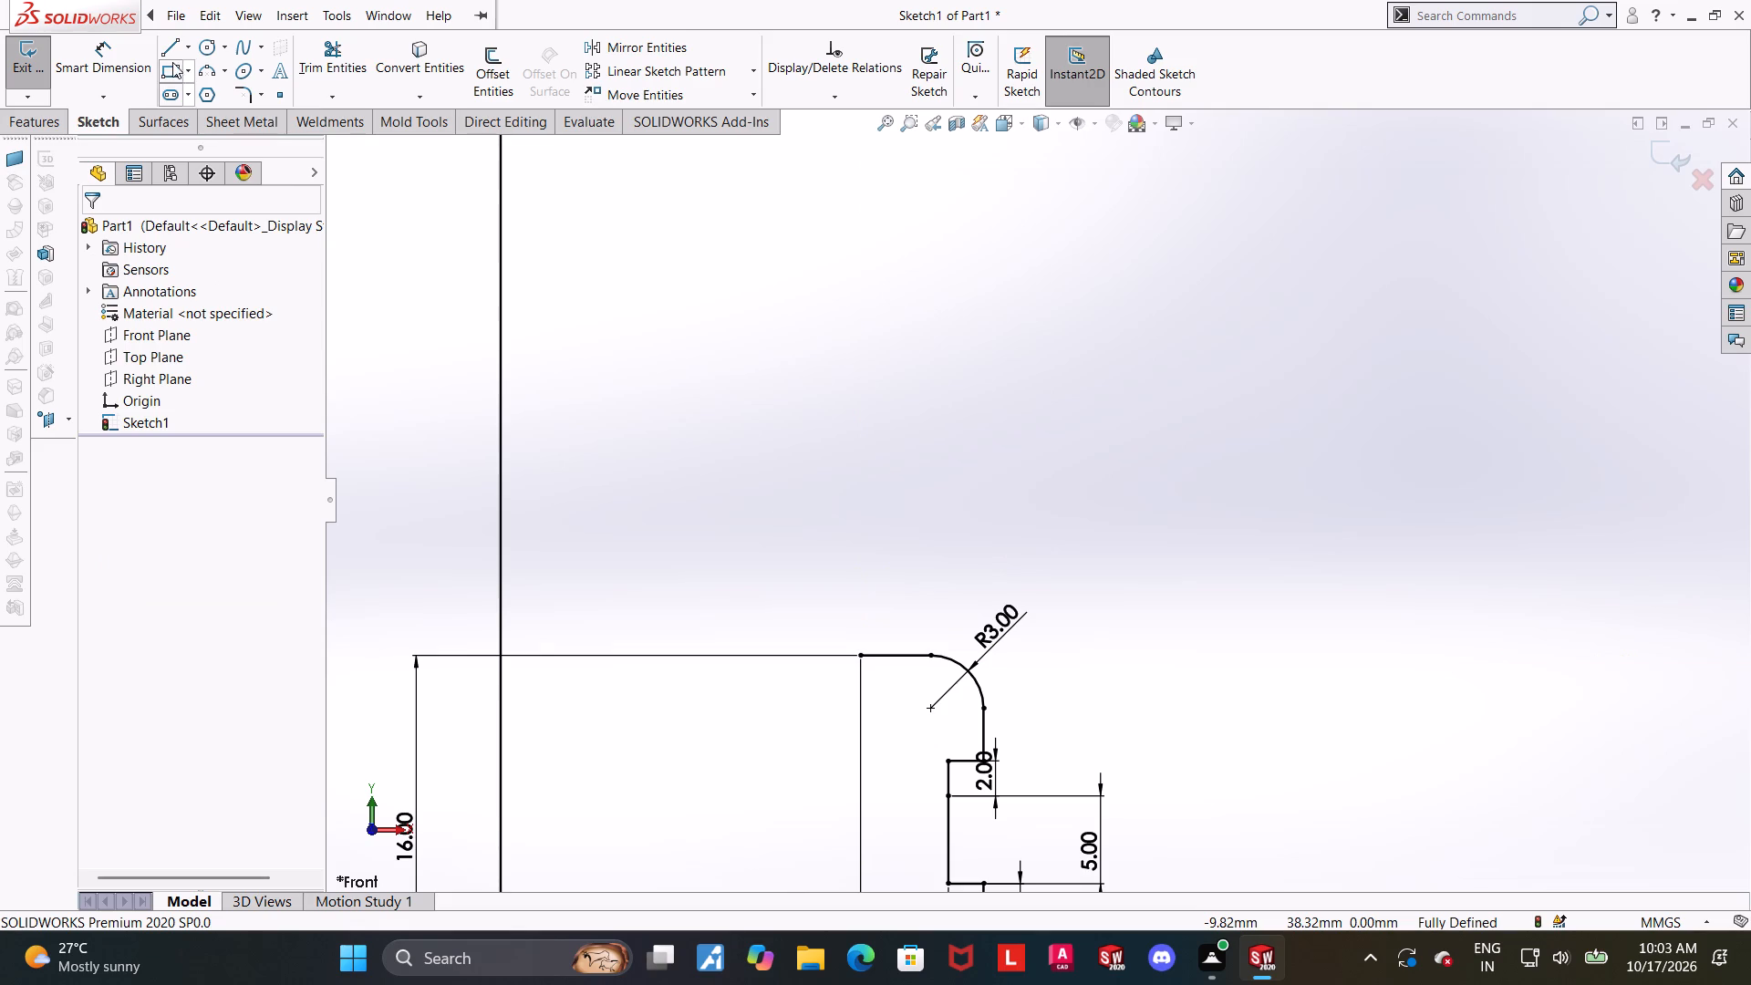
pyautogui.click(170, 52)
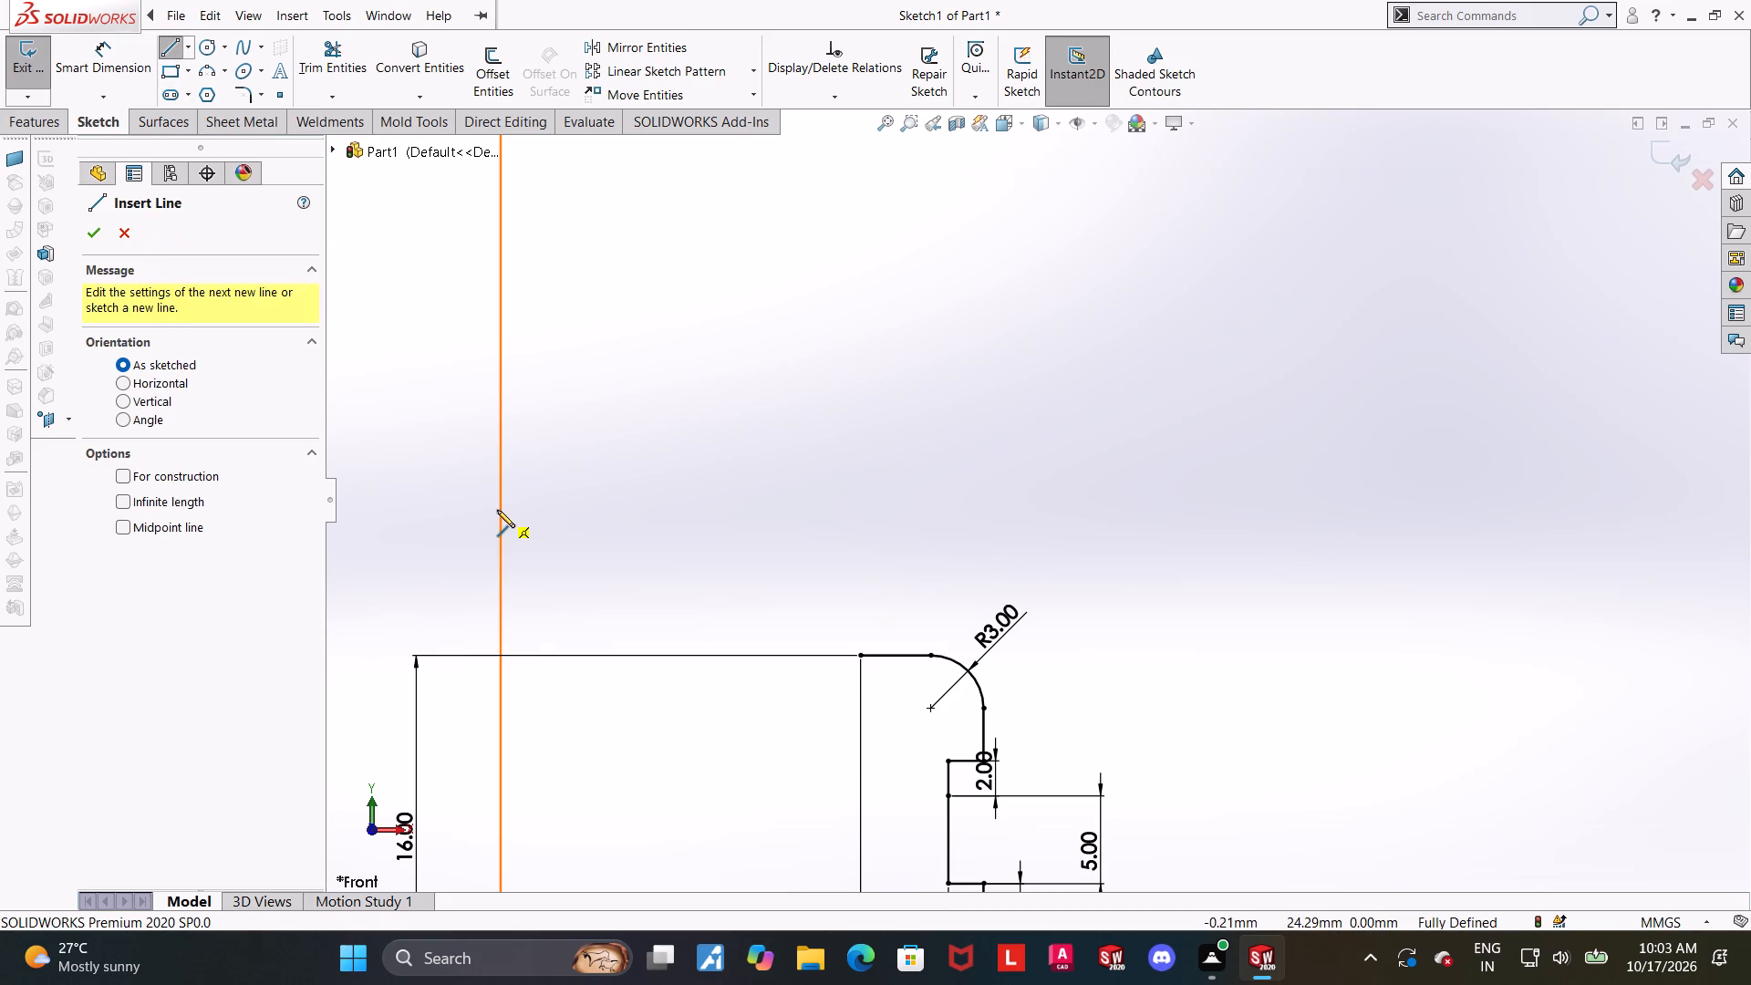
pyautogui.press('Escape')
# Sketch a three-point arc of about 6.9 mm radius and 90° rising outward from the inner end of the short top edge.
pyautogui.click(214, 77)
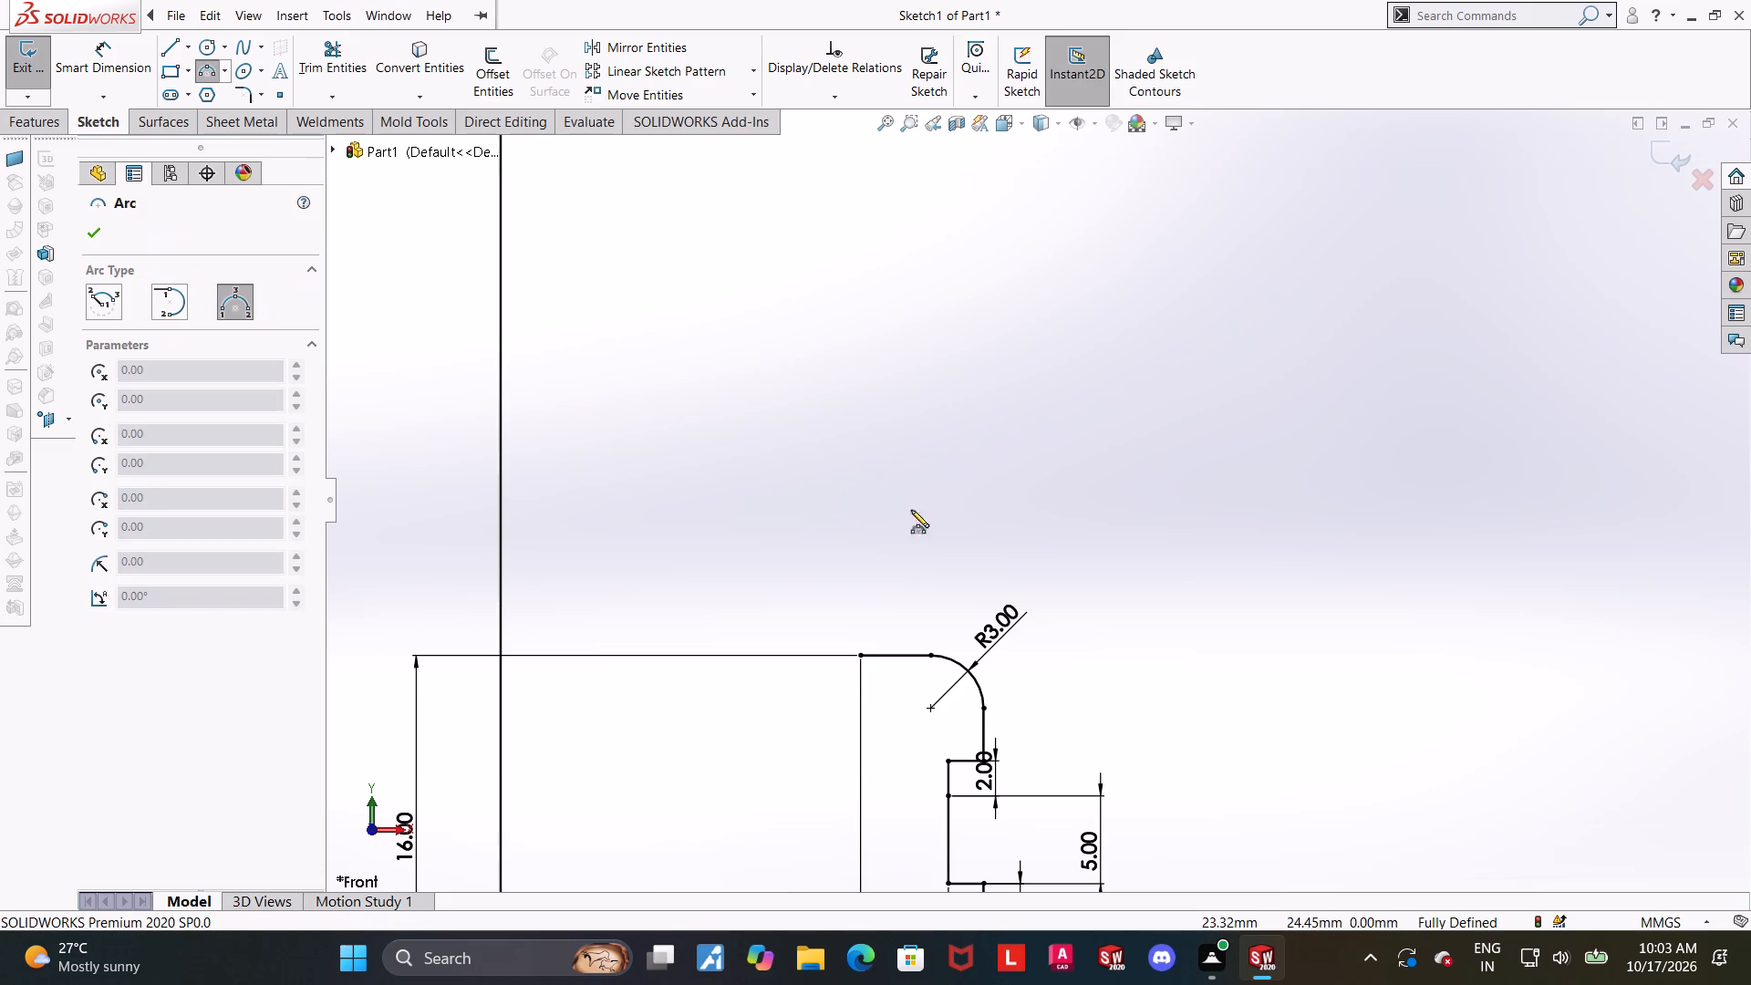
pyautogui.click(863, 660)
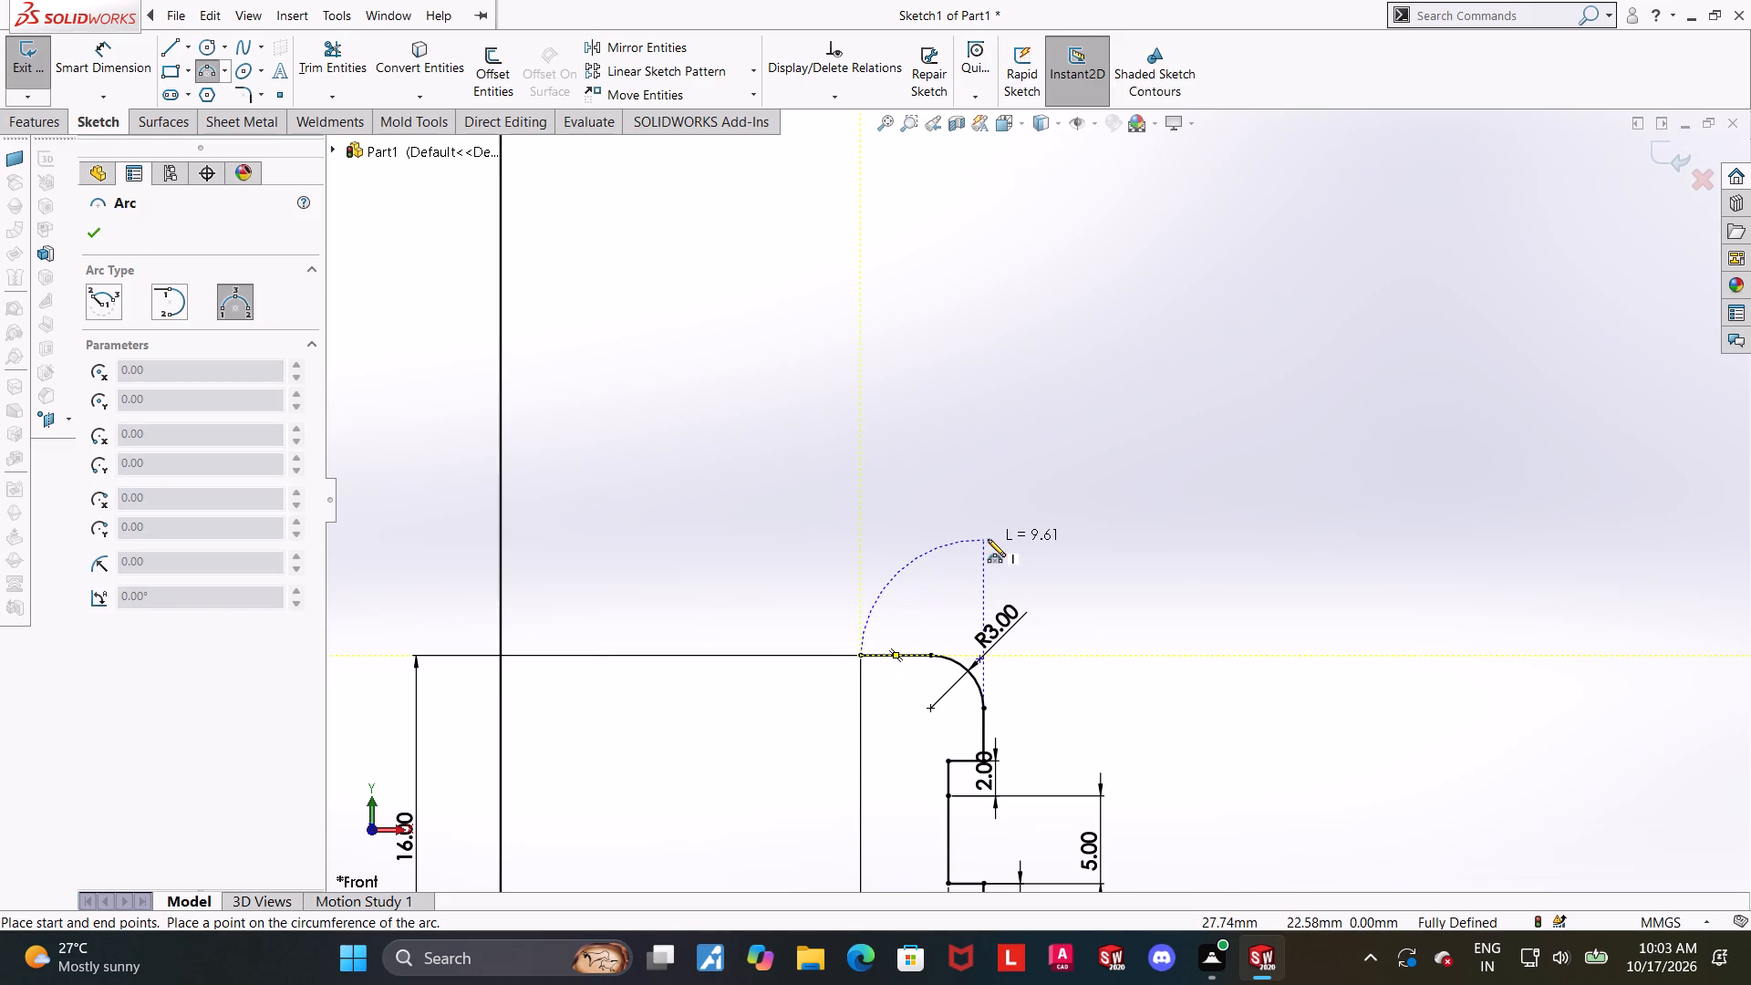
pyautogui.click(989, 536)
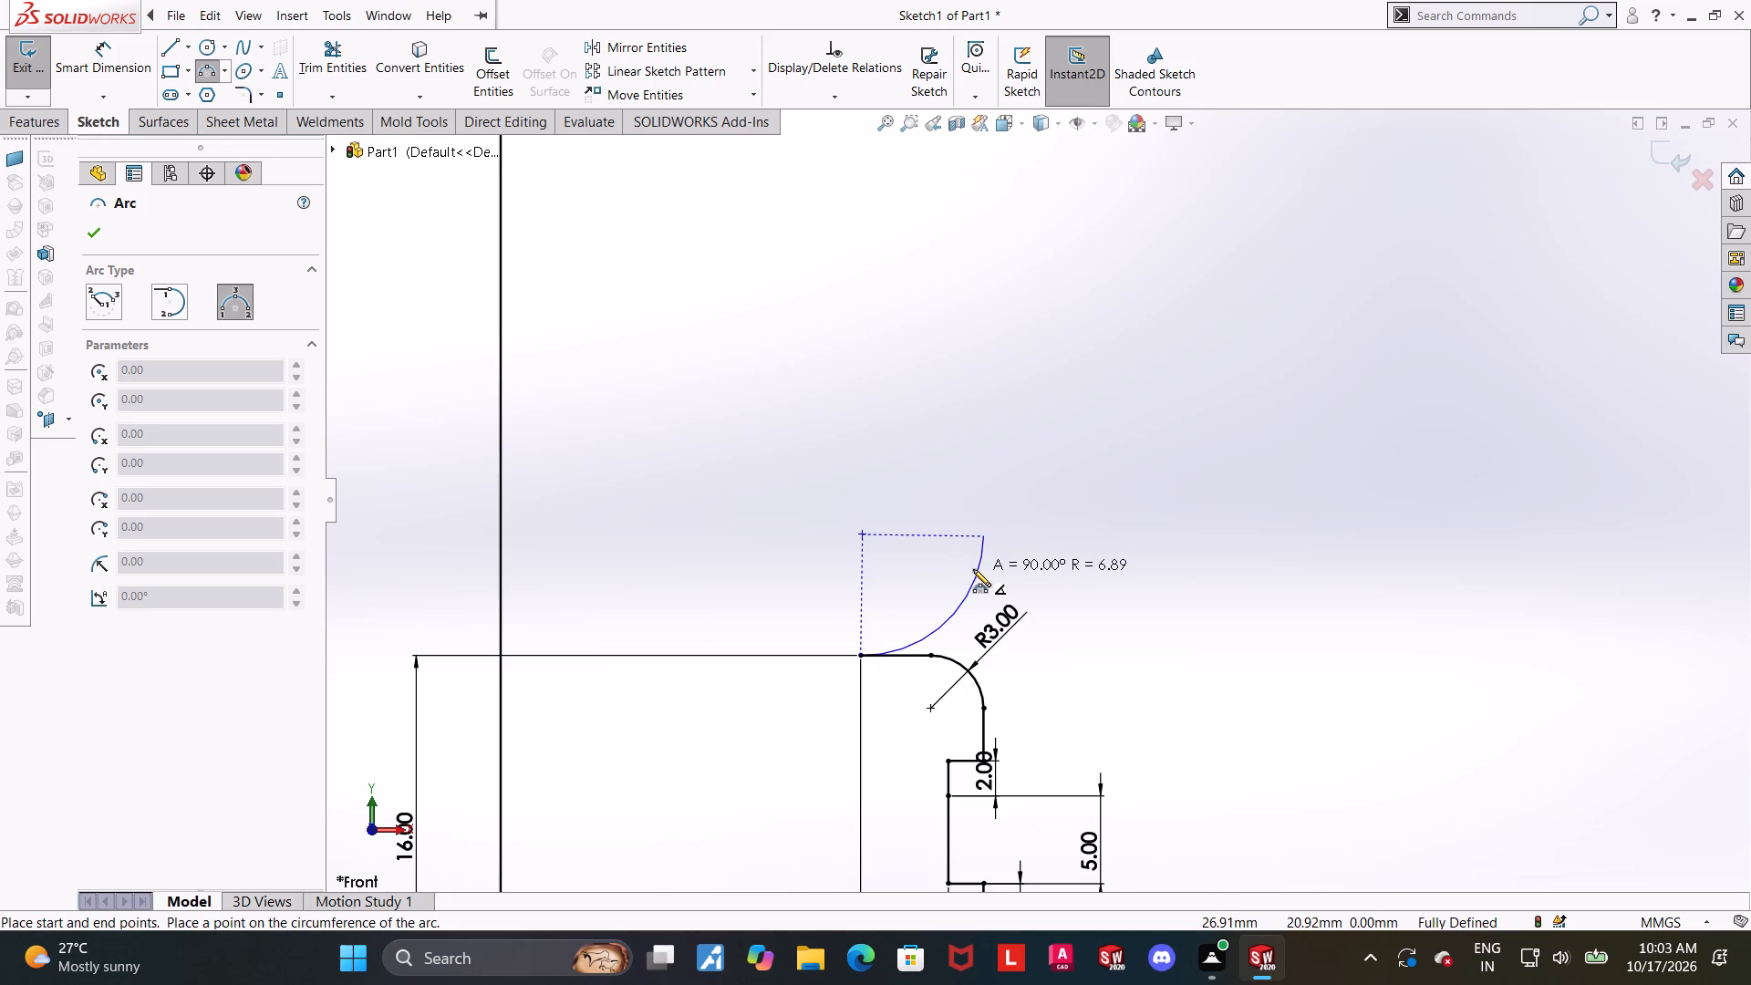
pyautogui.click(973, 569)
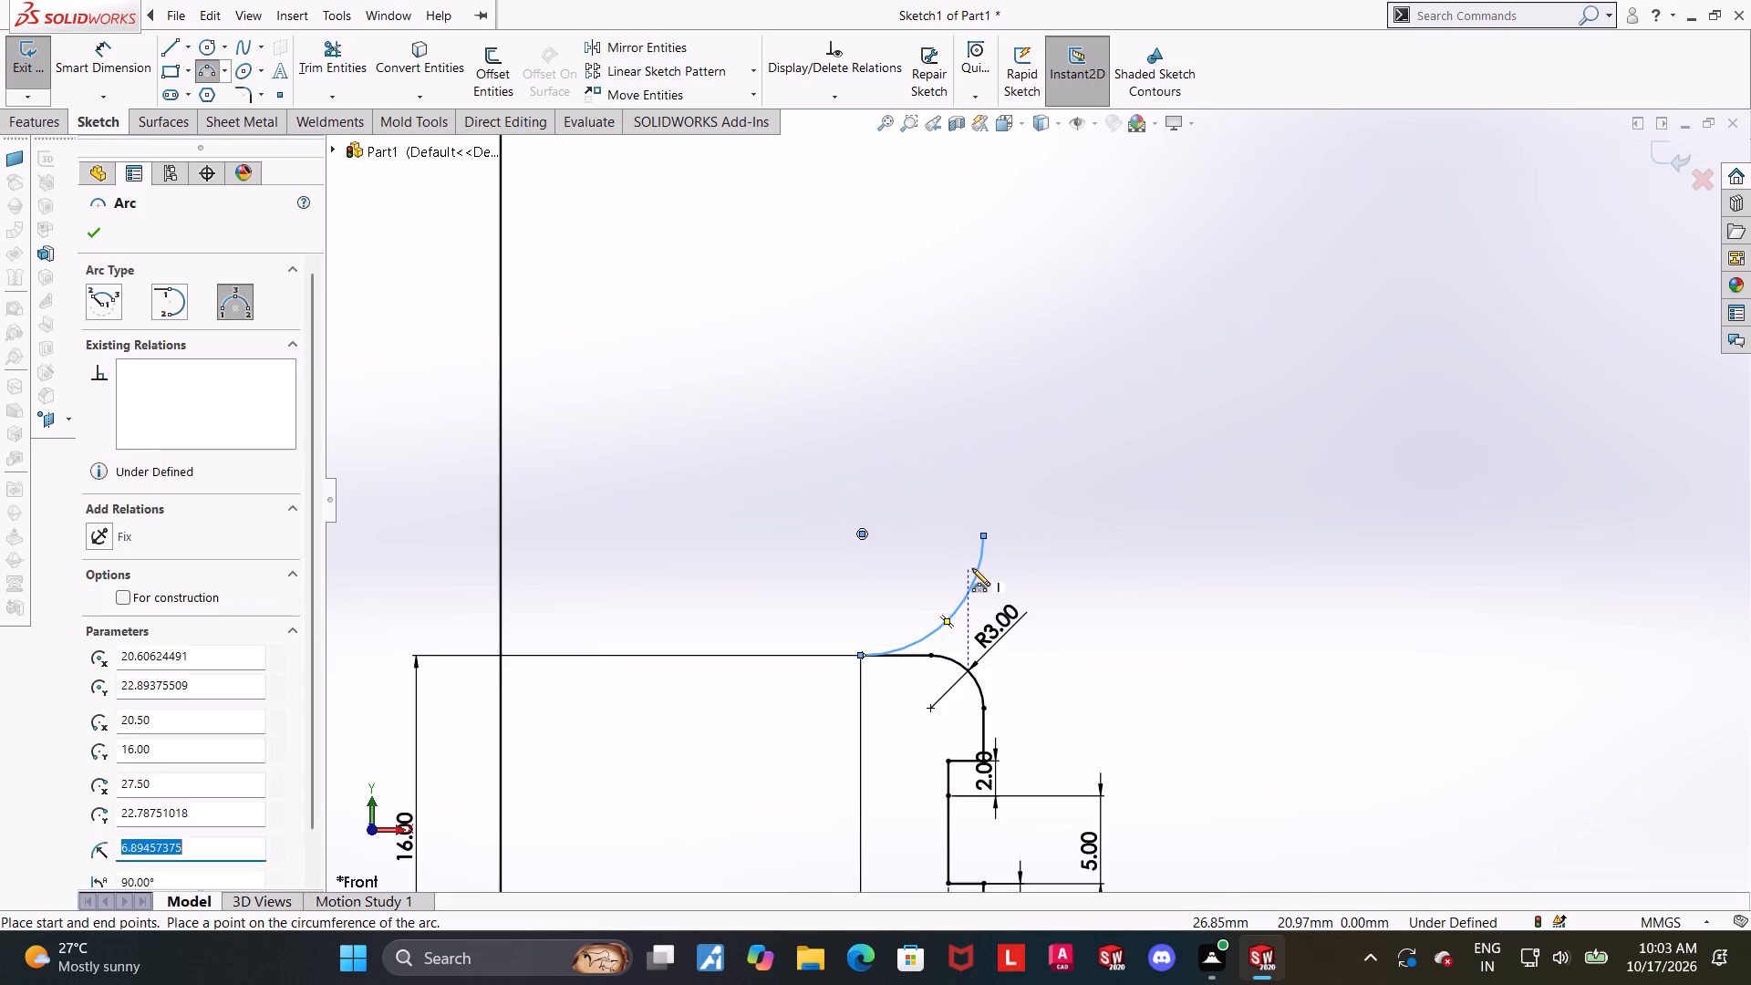
pyautogui.press('Escape')
pyautogui.press('Escape')
# Dimension the new arc's radius as 7 mm.
pyautogui.click(74, 65)
pyautogui.click(966, 589)
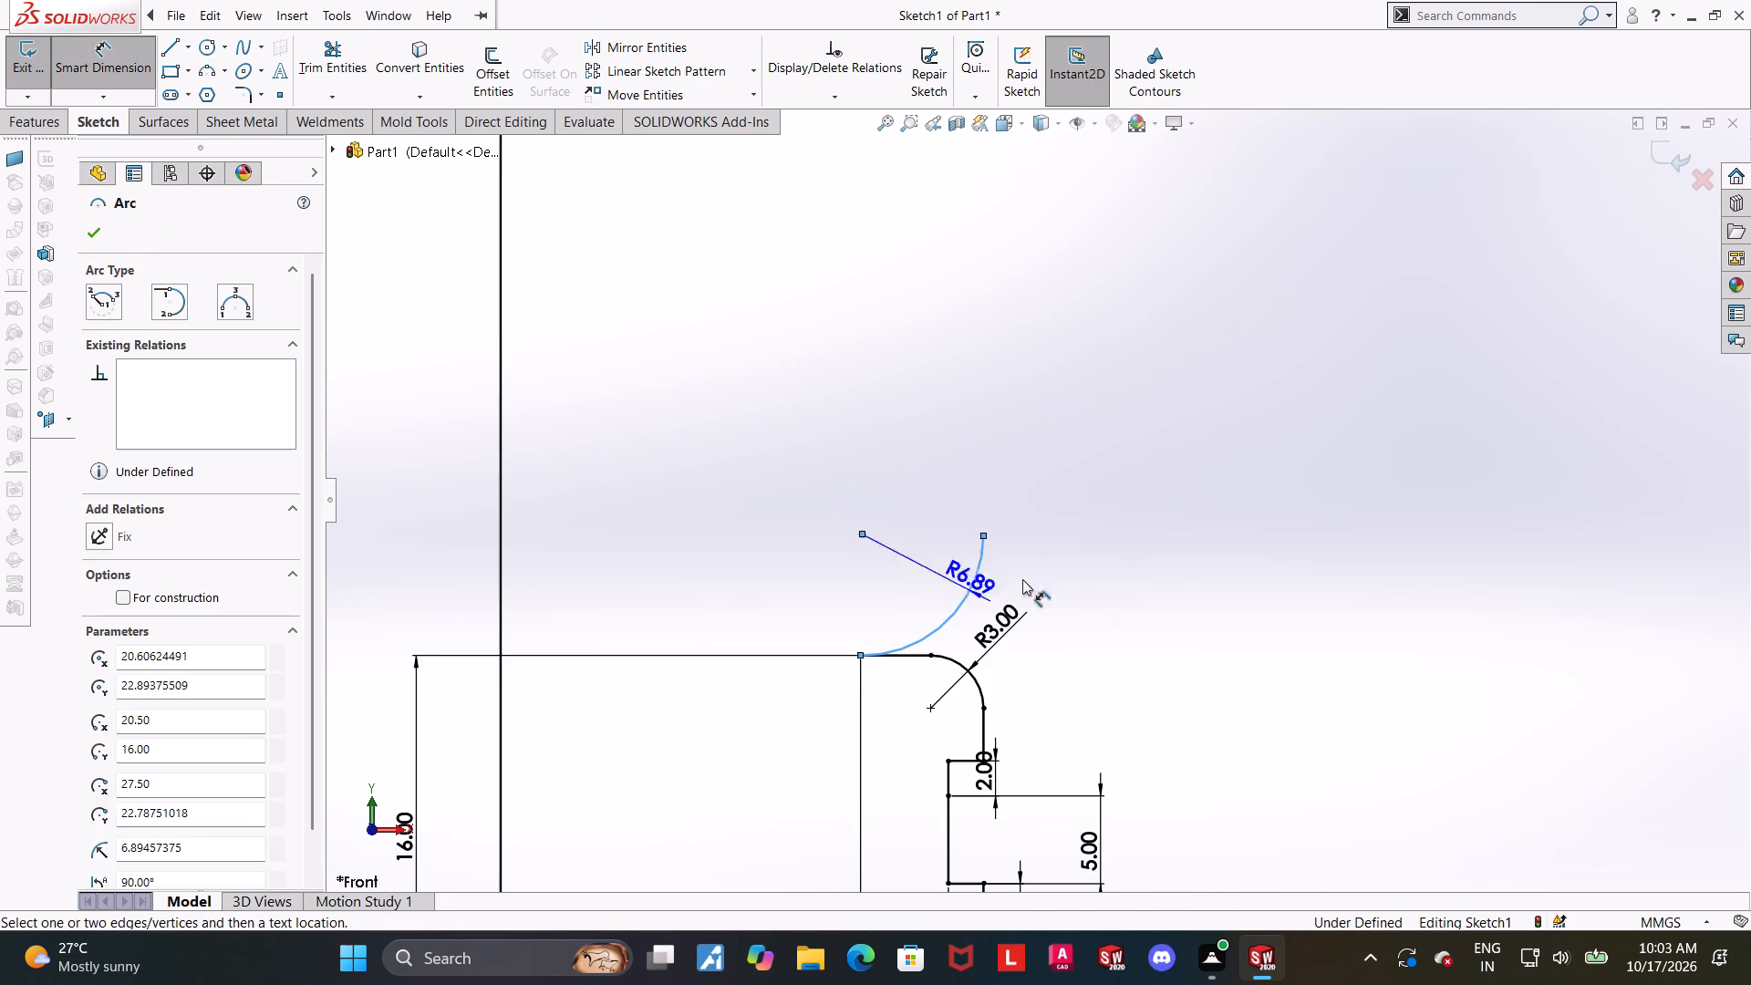
pyautogui.click(1119, 571)
pyautogui.press('7')
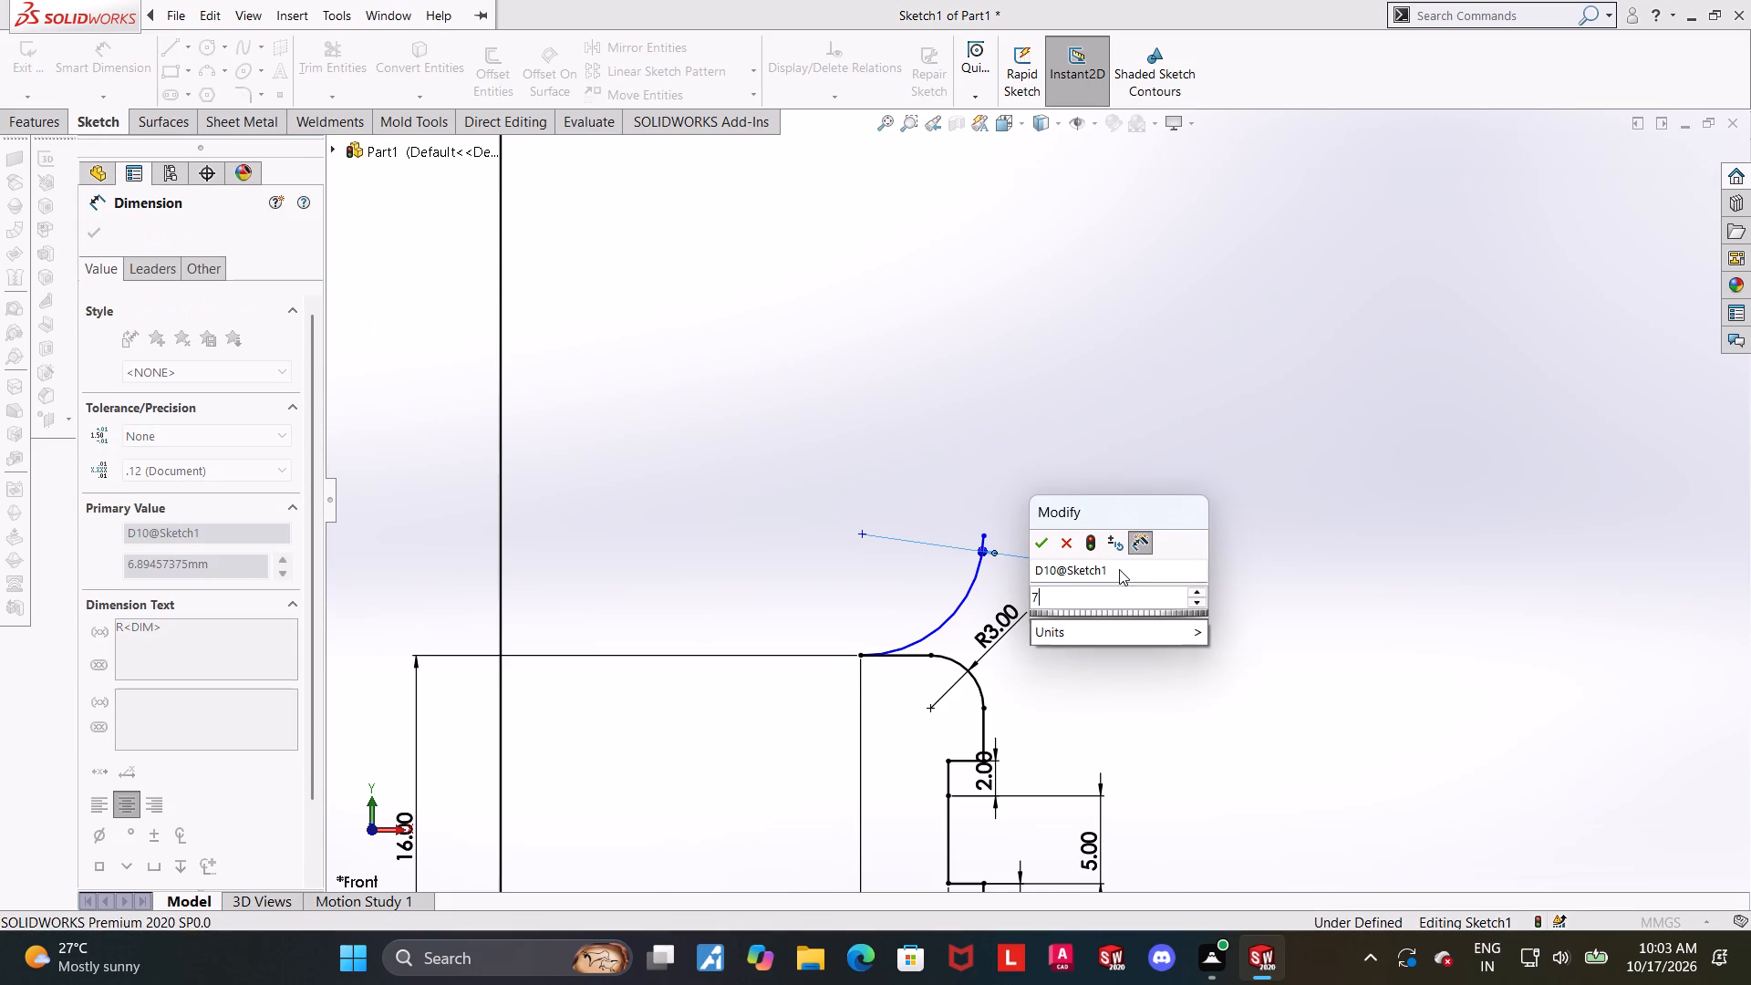
pyautogui.press('Return')
pyautogui.press('Escape')
pyautogui.press('Escape')
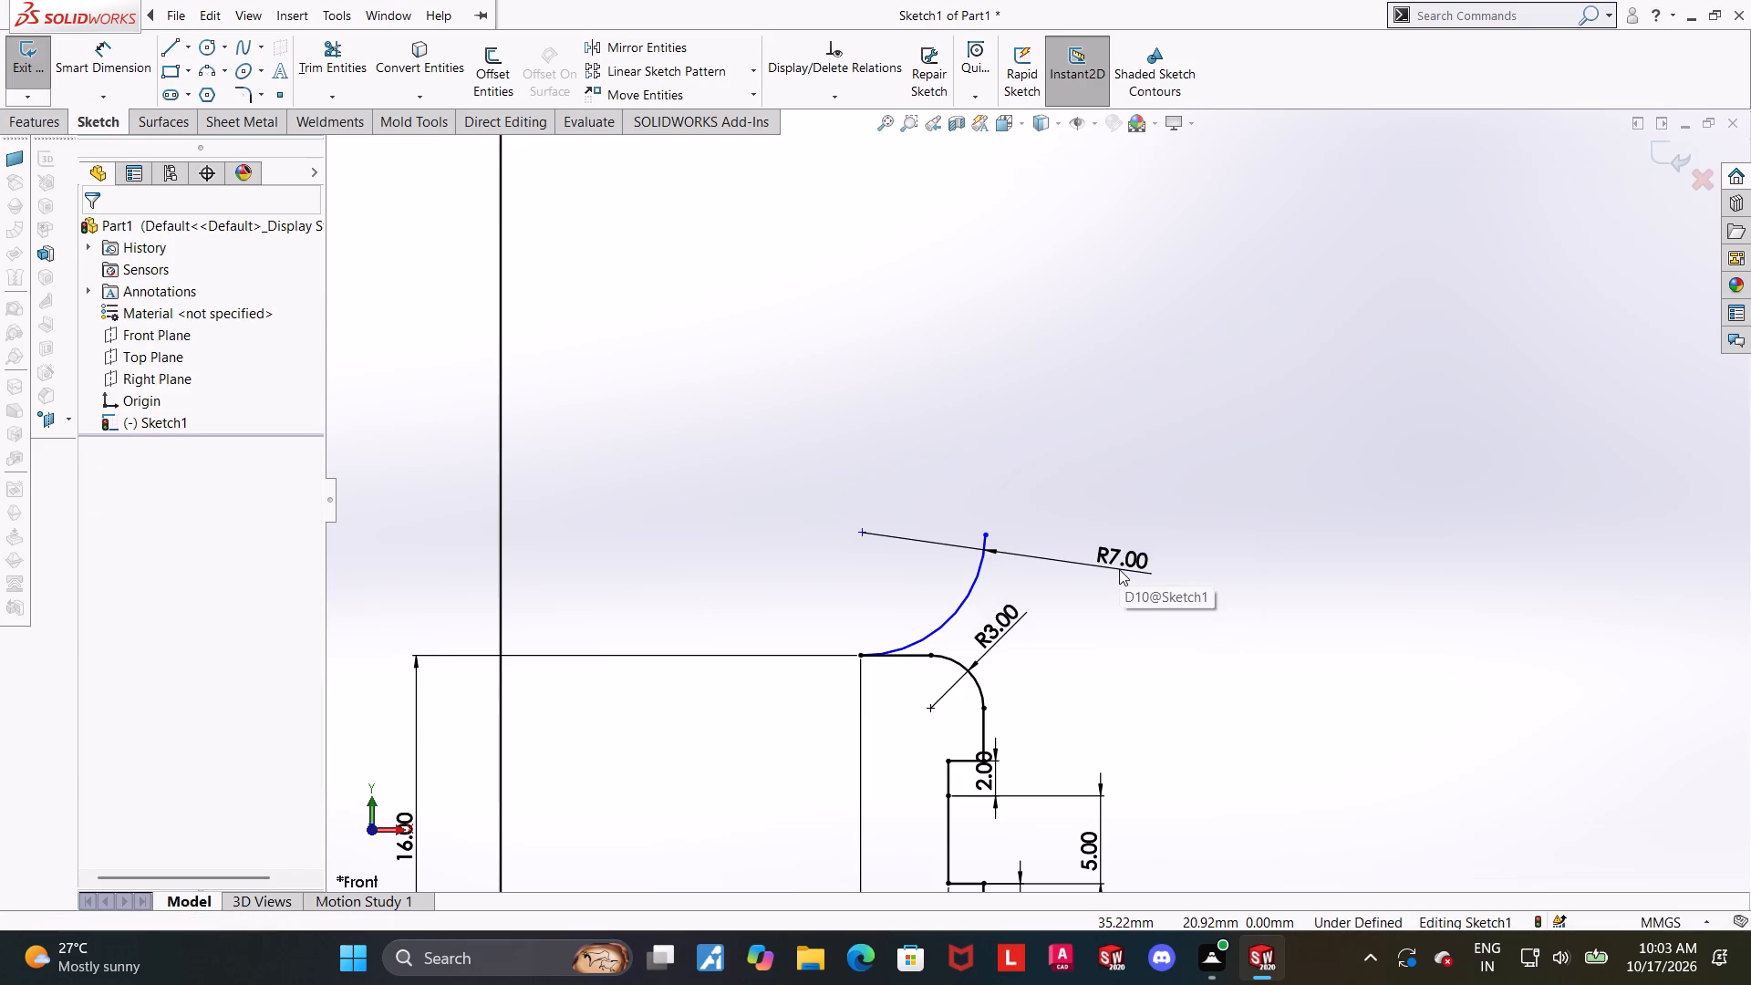
# Make the R7 arc tangent to the short horizontal top edge line.
pyautogui.click(1405, 735)
pyautogui.keyDown('ctrl'); pyautogui.click(901, 656); pyautogui.keyUp('ctrl')
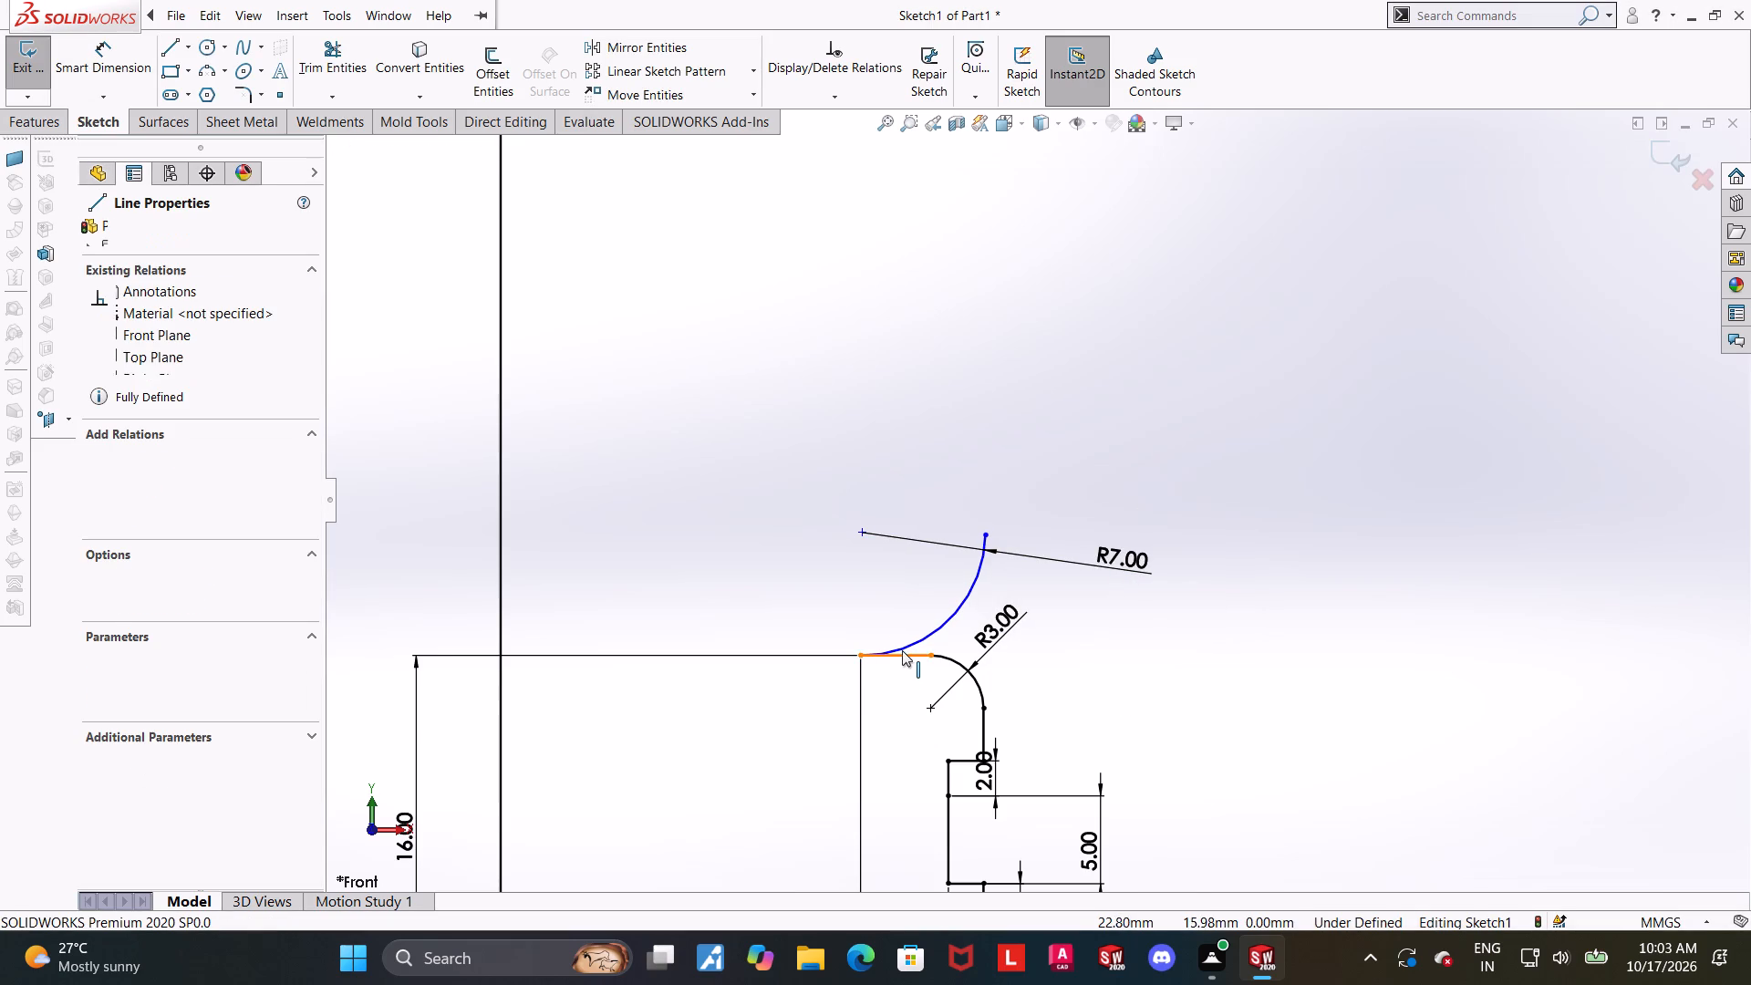
pyautogui.keyDown('ctrl'); pyautogui.click(917, 638); pyautogui.keyUp('ctrl')
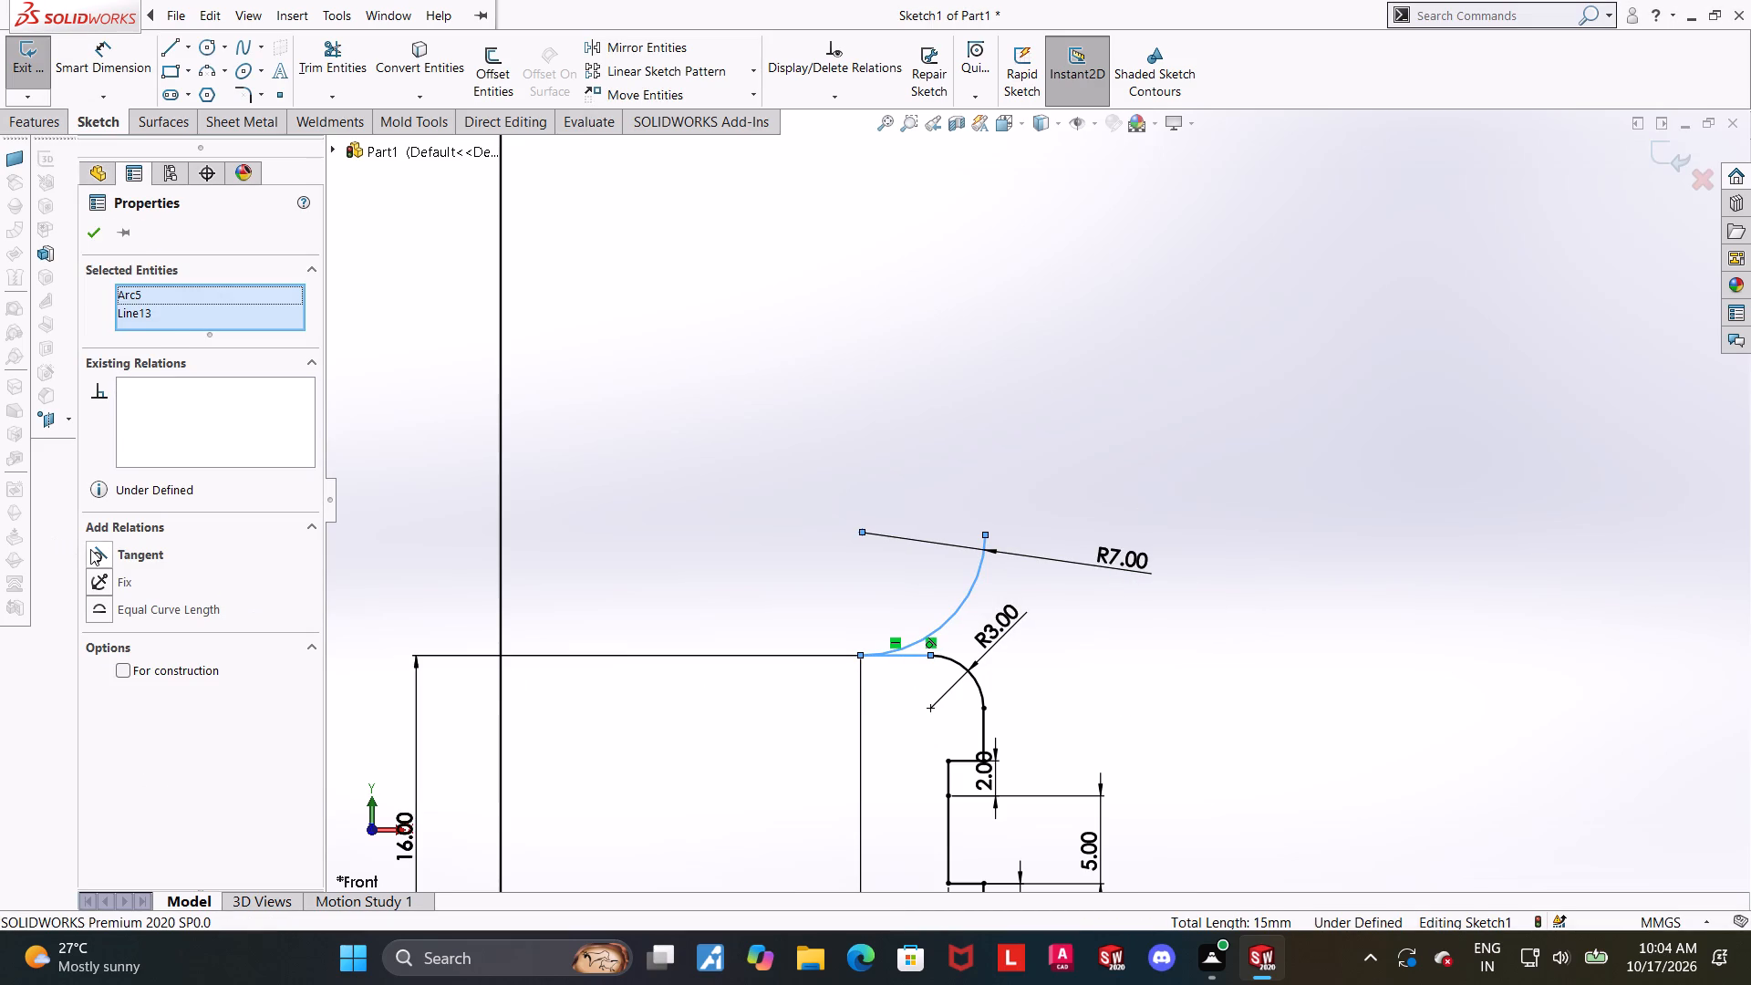
pyautogui.click(90, 549)
pyautogui.click(1539, 709)
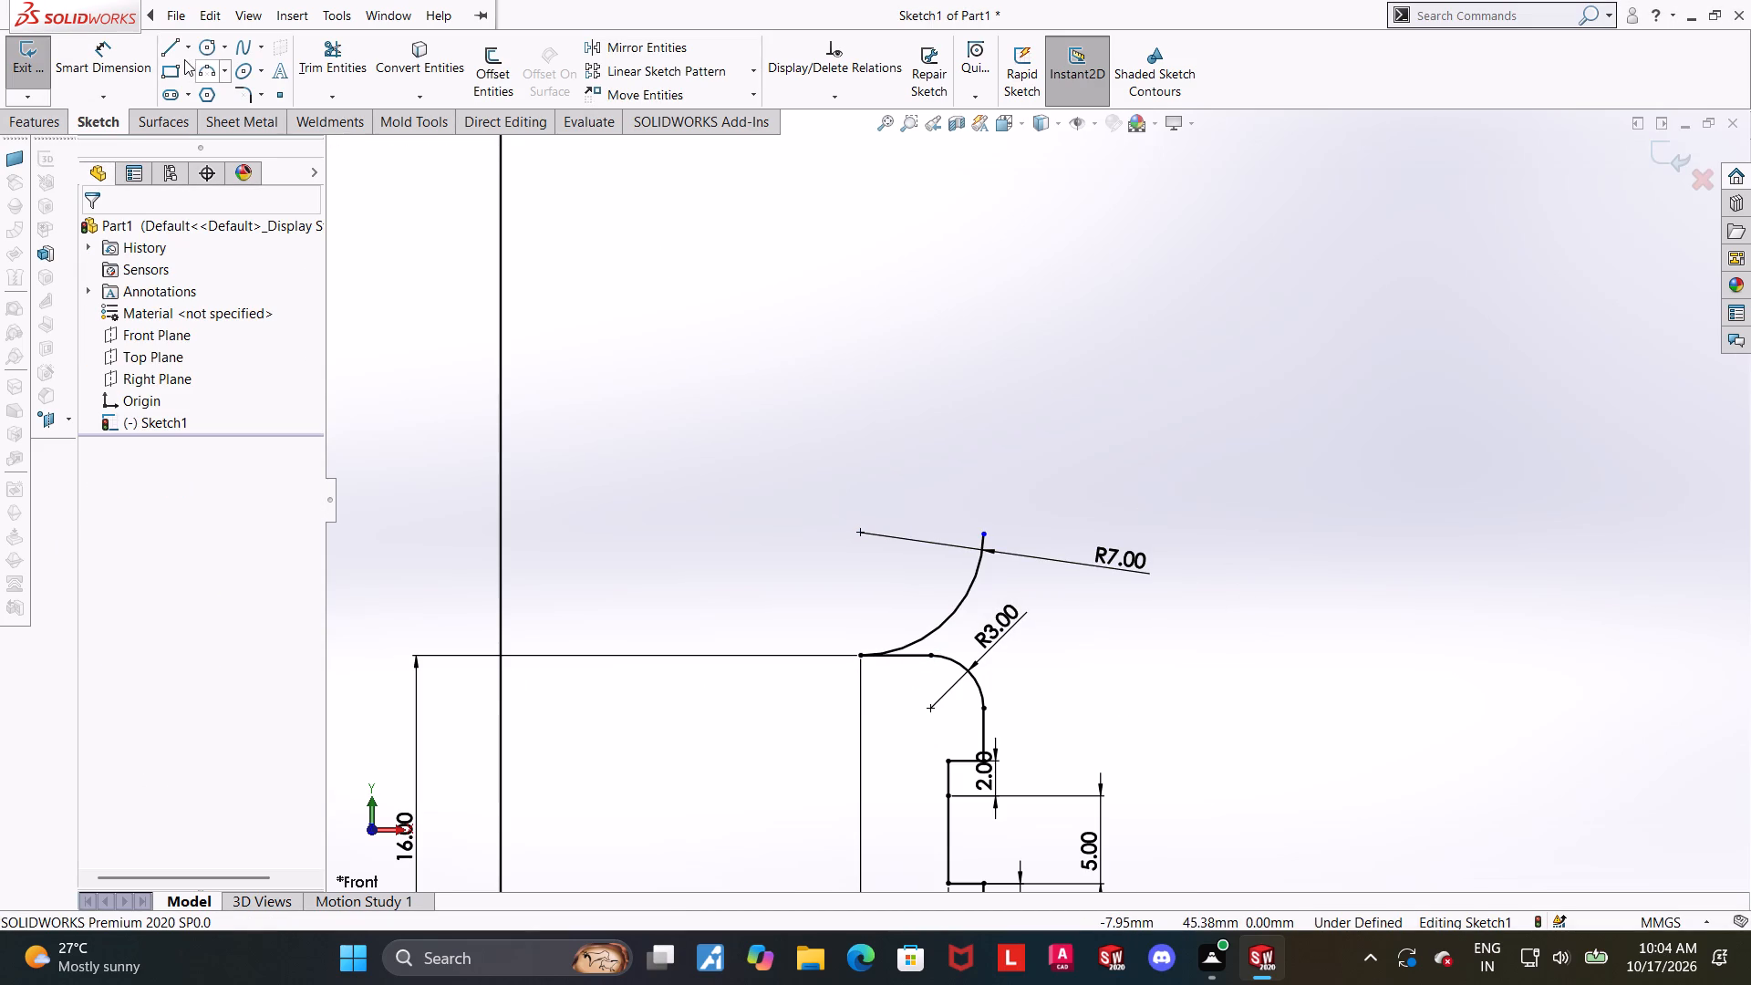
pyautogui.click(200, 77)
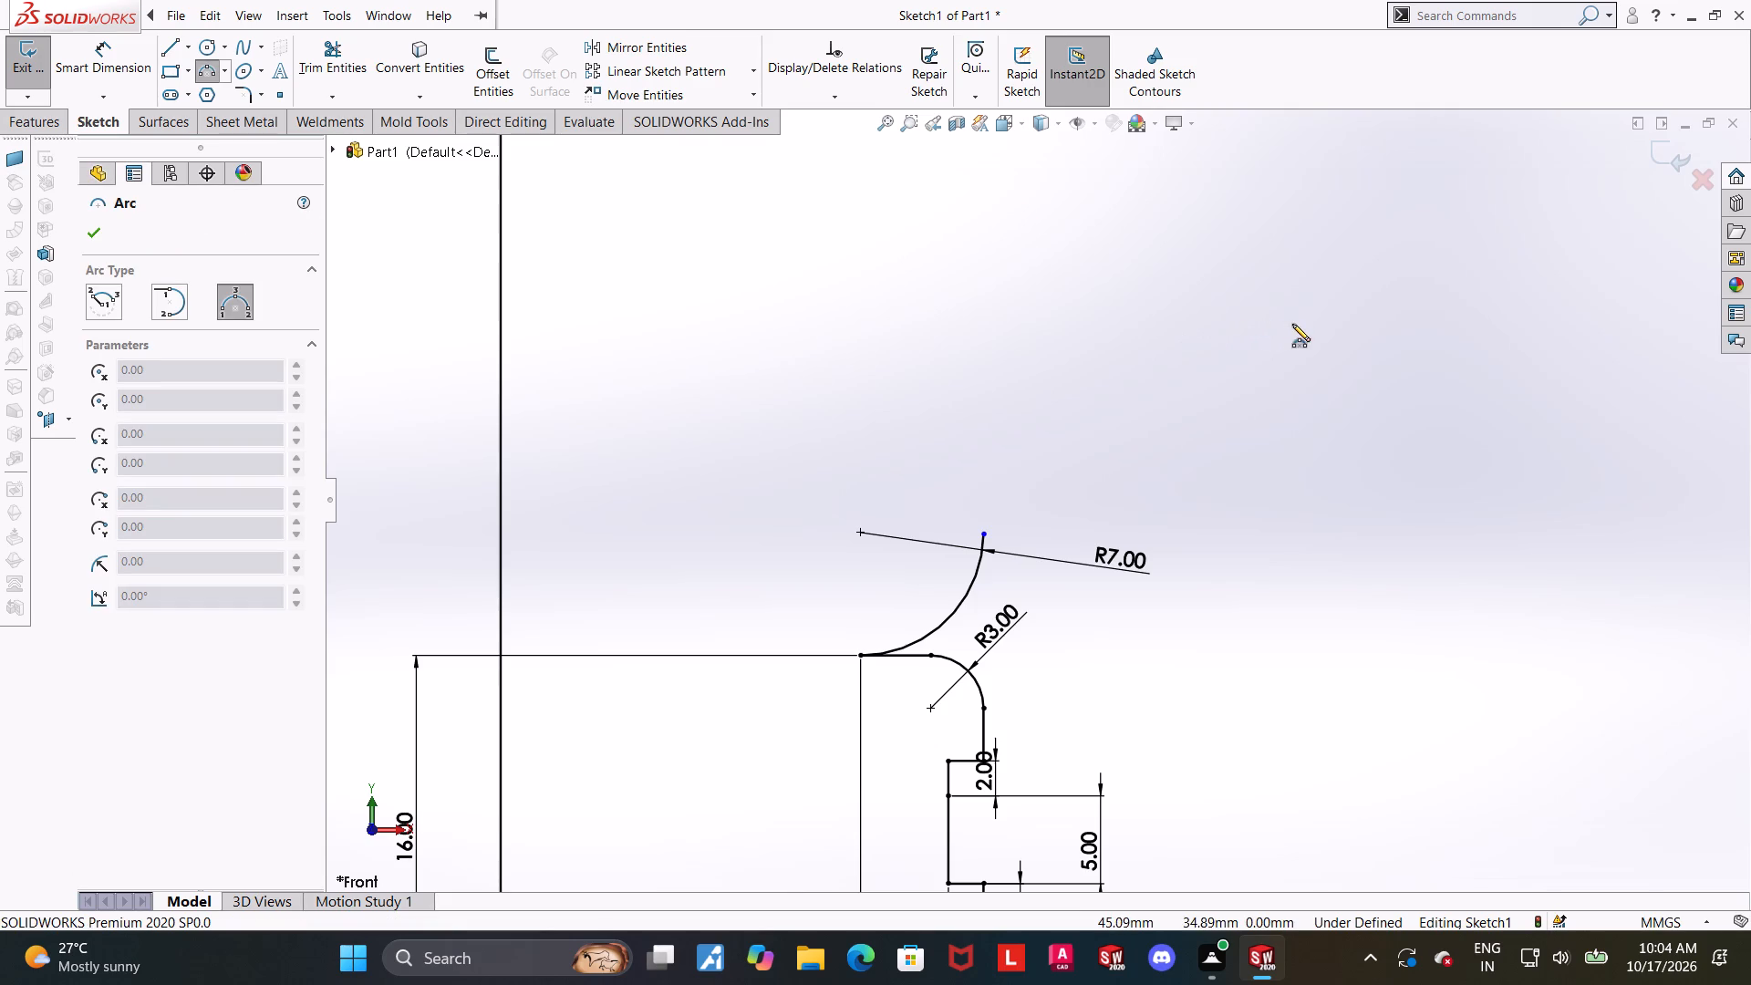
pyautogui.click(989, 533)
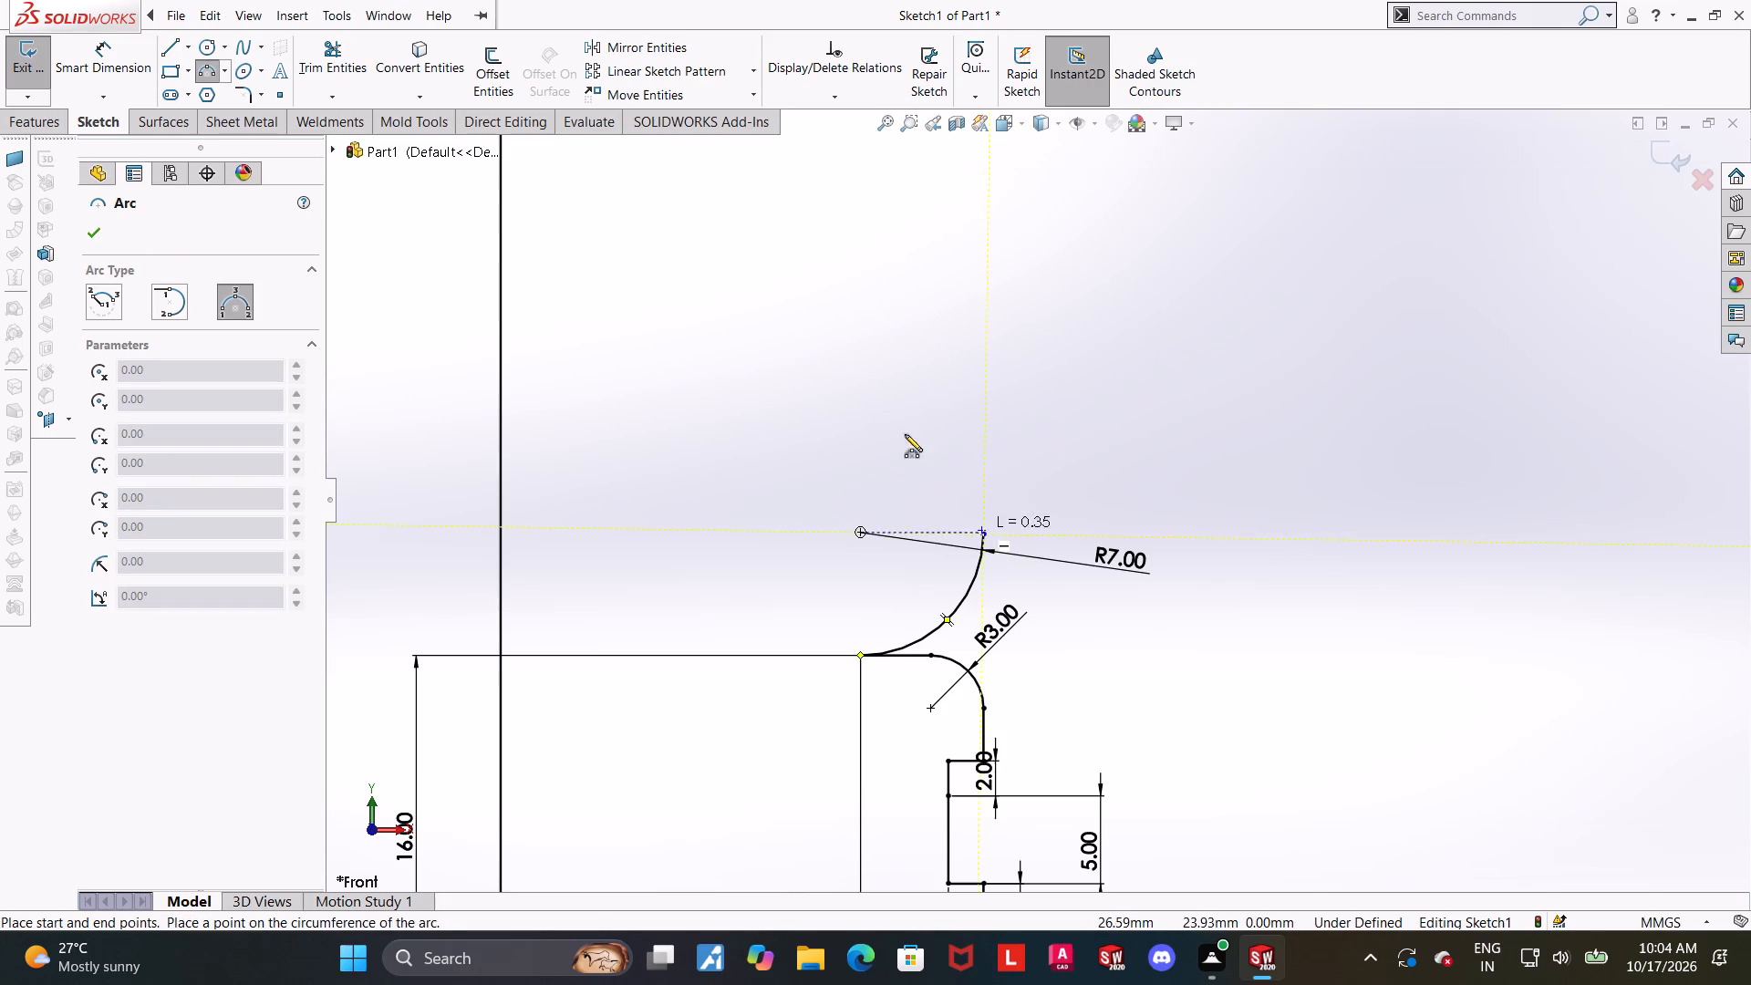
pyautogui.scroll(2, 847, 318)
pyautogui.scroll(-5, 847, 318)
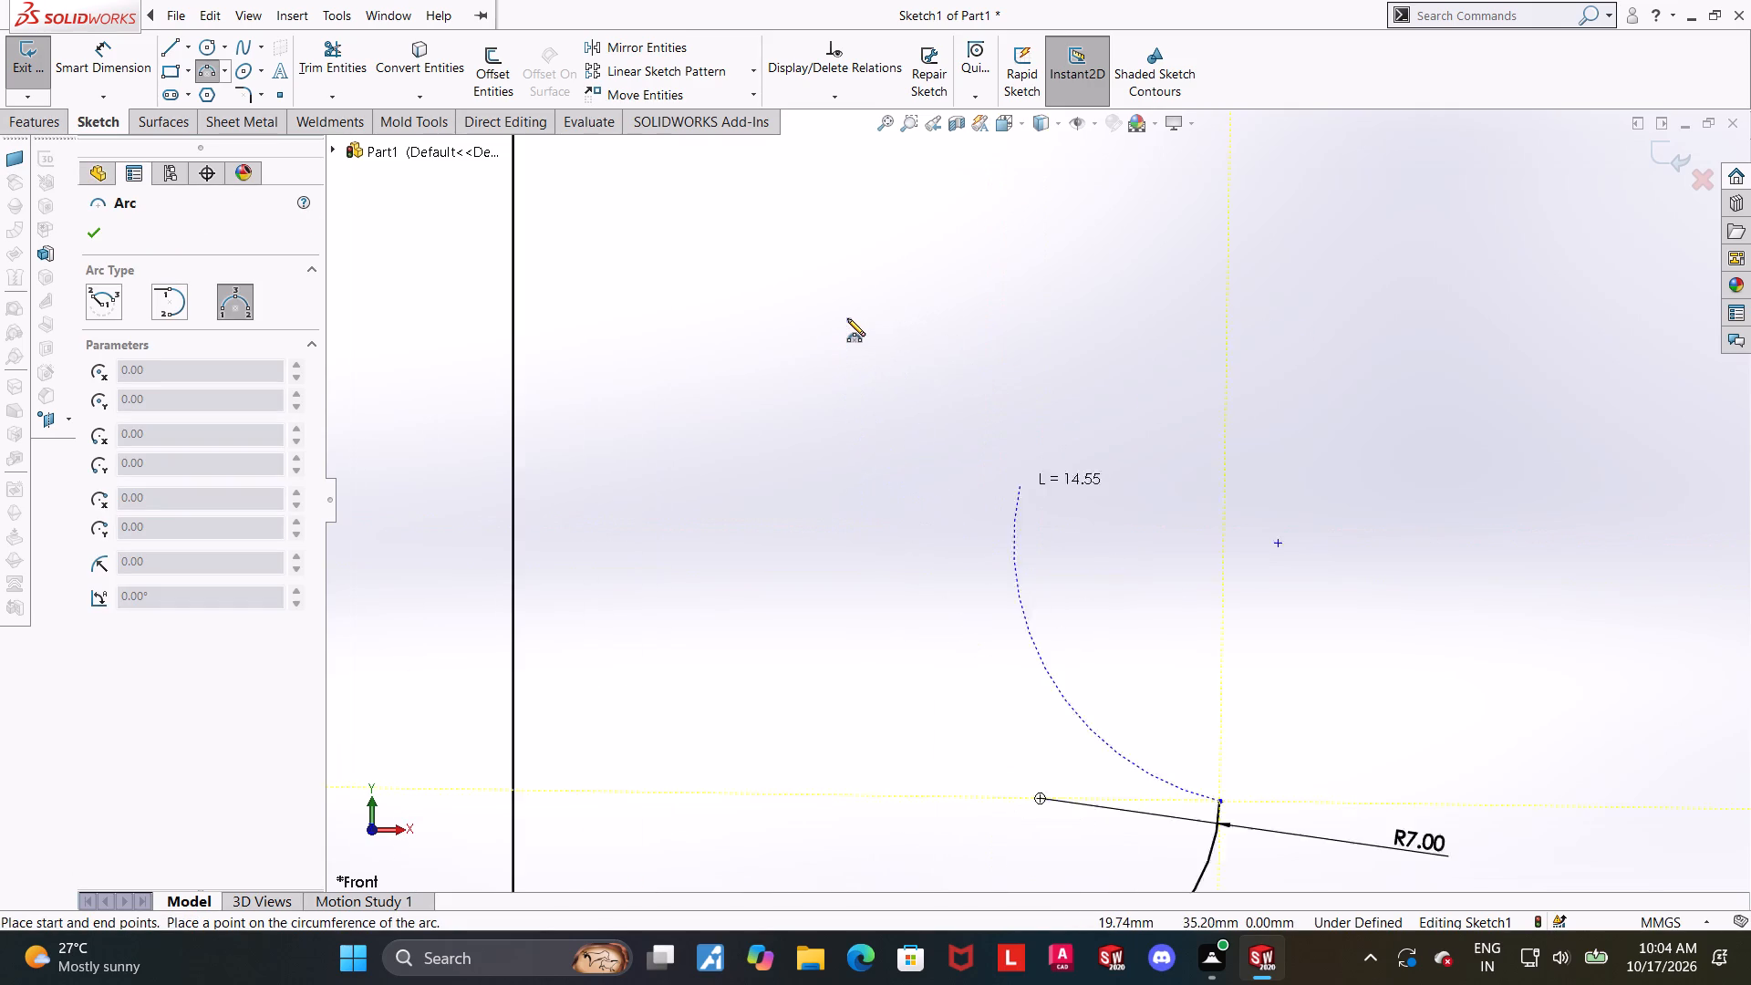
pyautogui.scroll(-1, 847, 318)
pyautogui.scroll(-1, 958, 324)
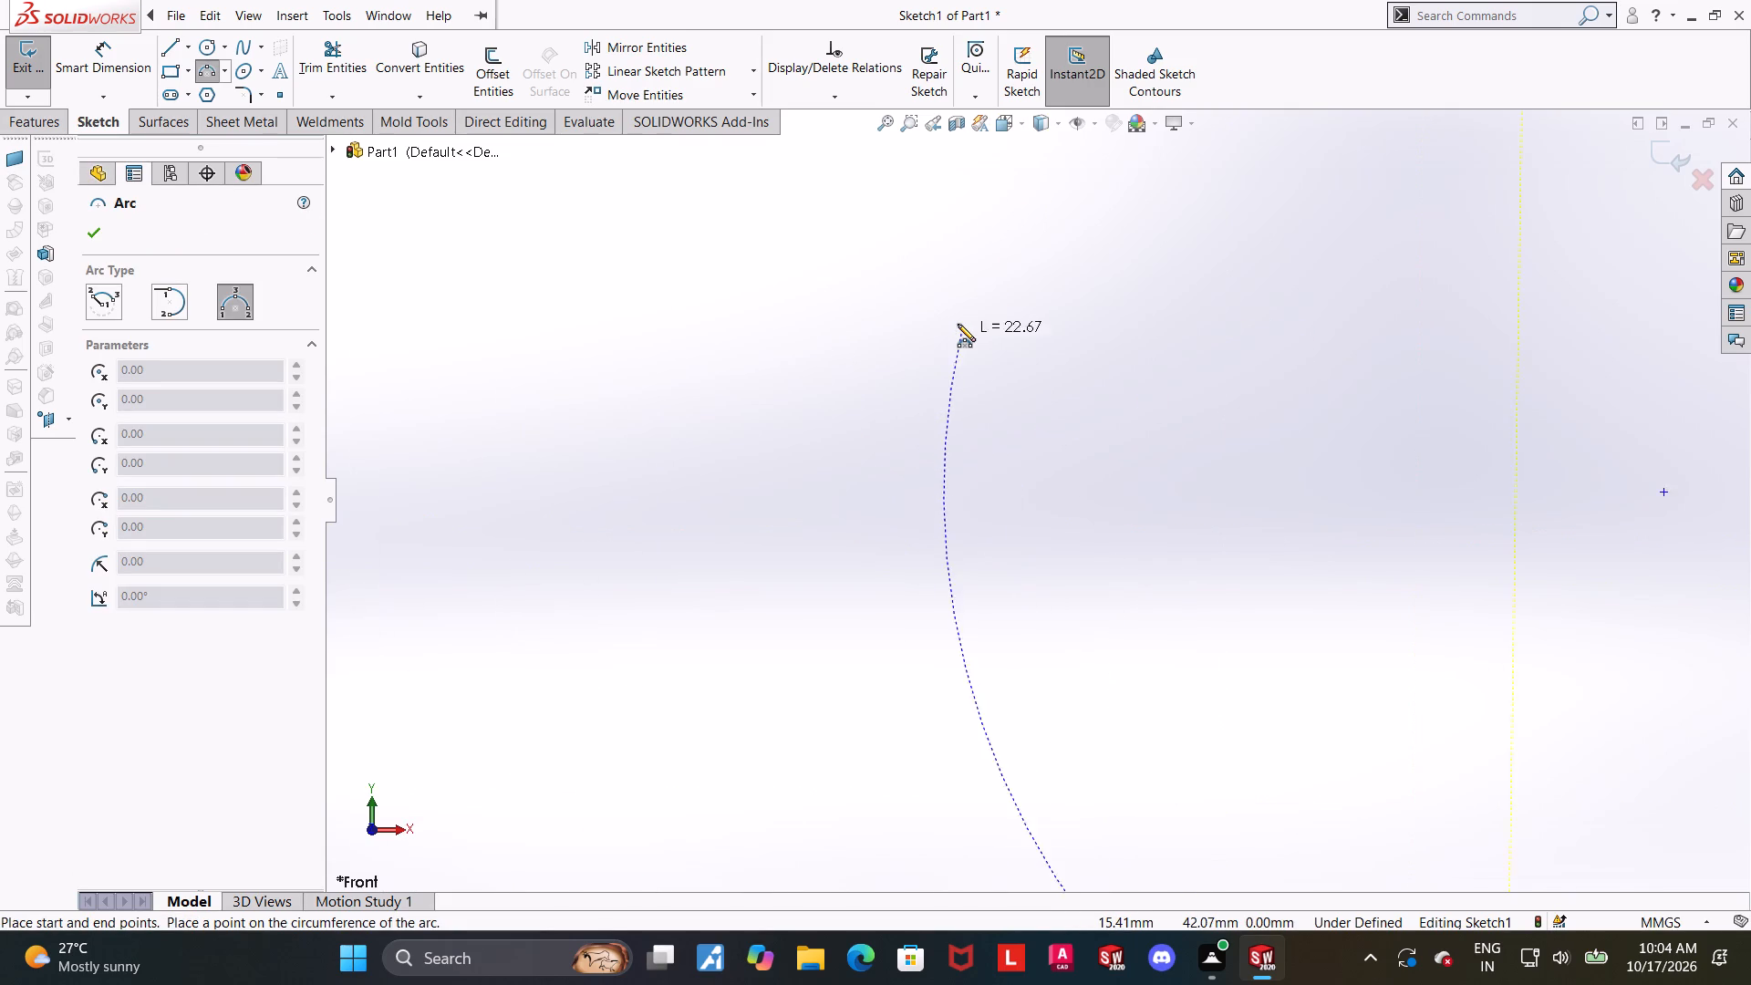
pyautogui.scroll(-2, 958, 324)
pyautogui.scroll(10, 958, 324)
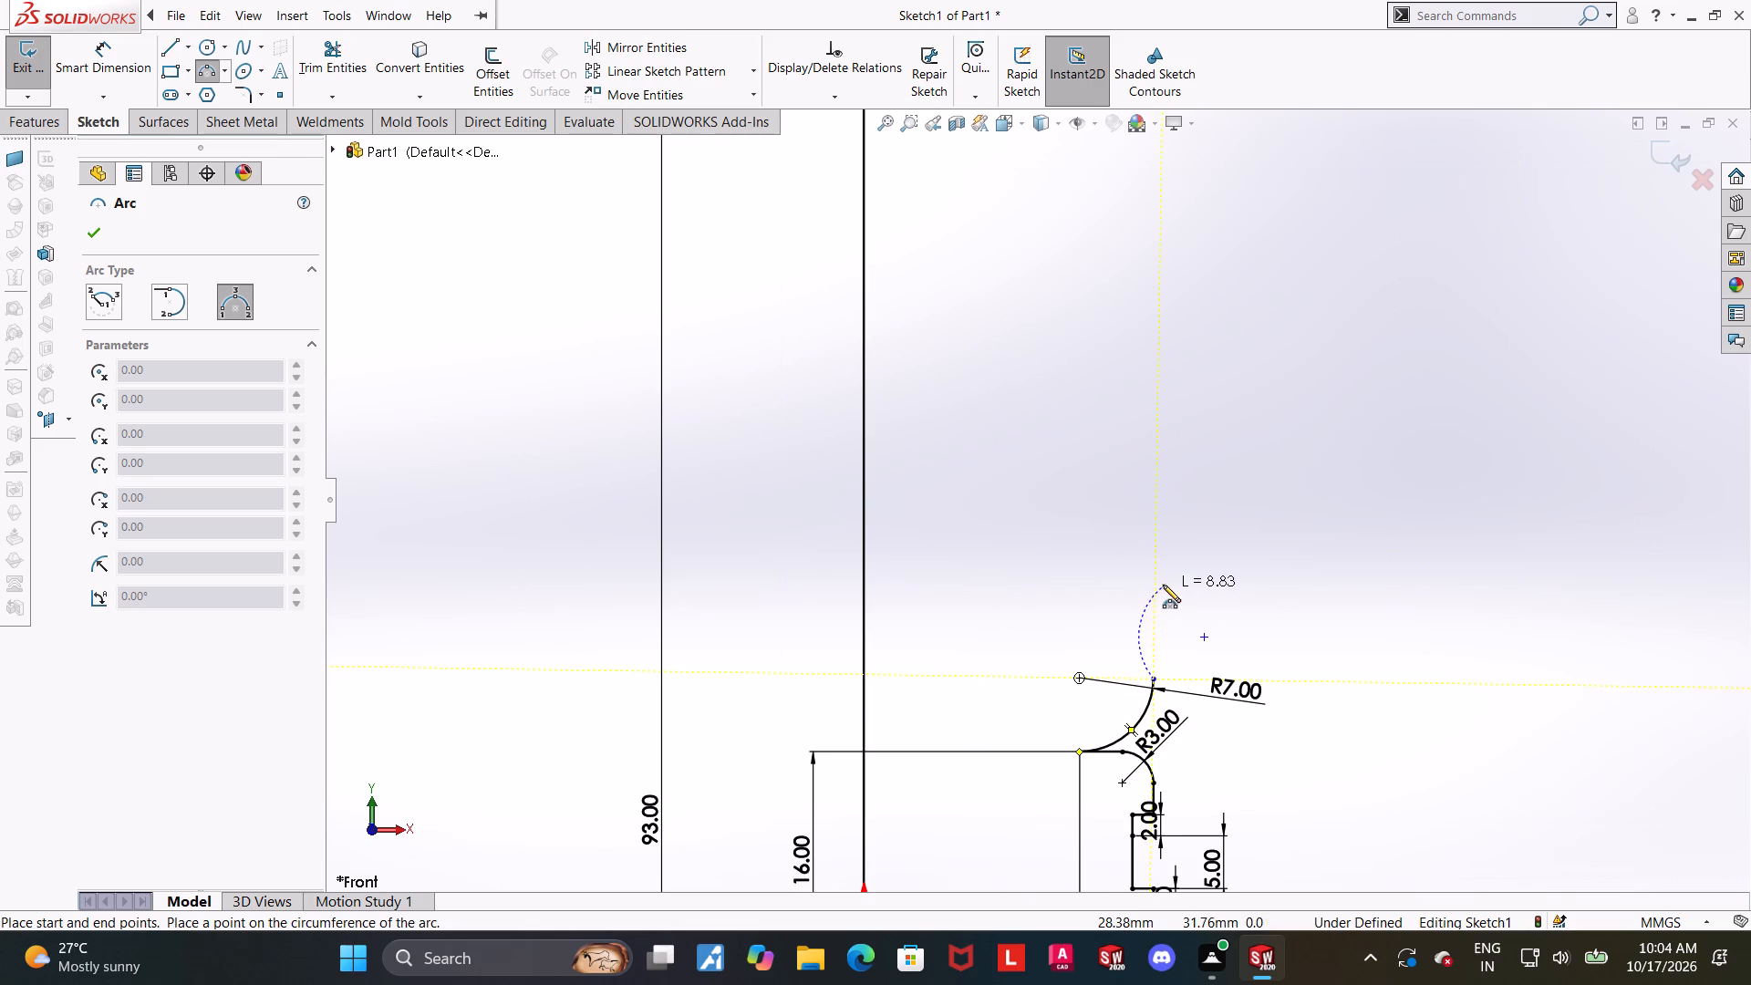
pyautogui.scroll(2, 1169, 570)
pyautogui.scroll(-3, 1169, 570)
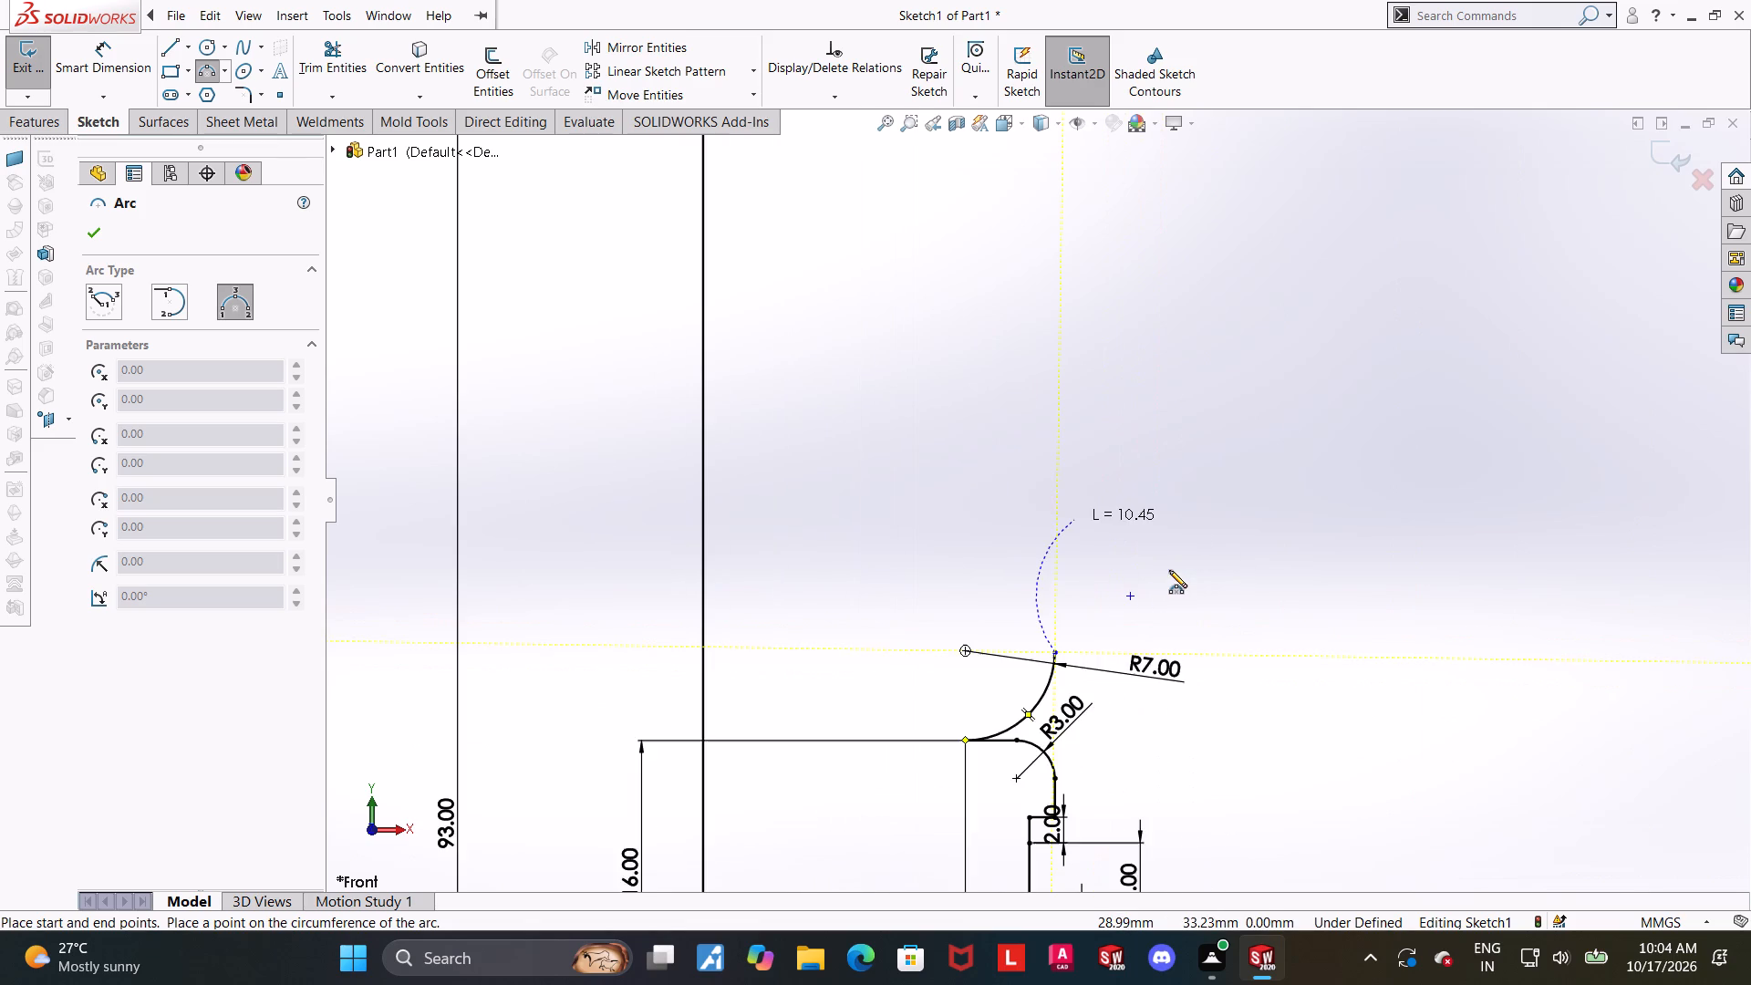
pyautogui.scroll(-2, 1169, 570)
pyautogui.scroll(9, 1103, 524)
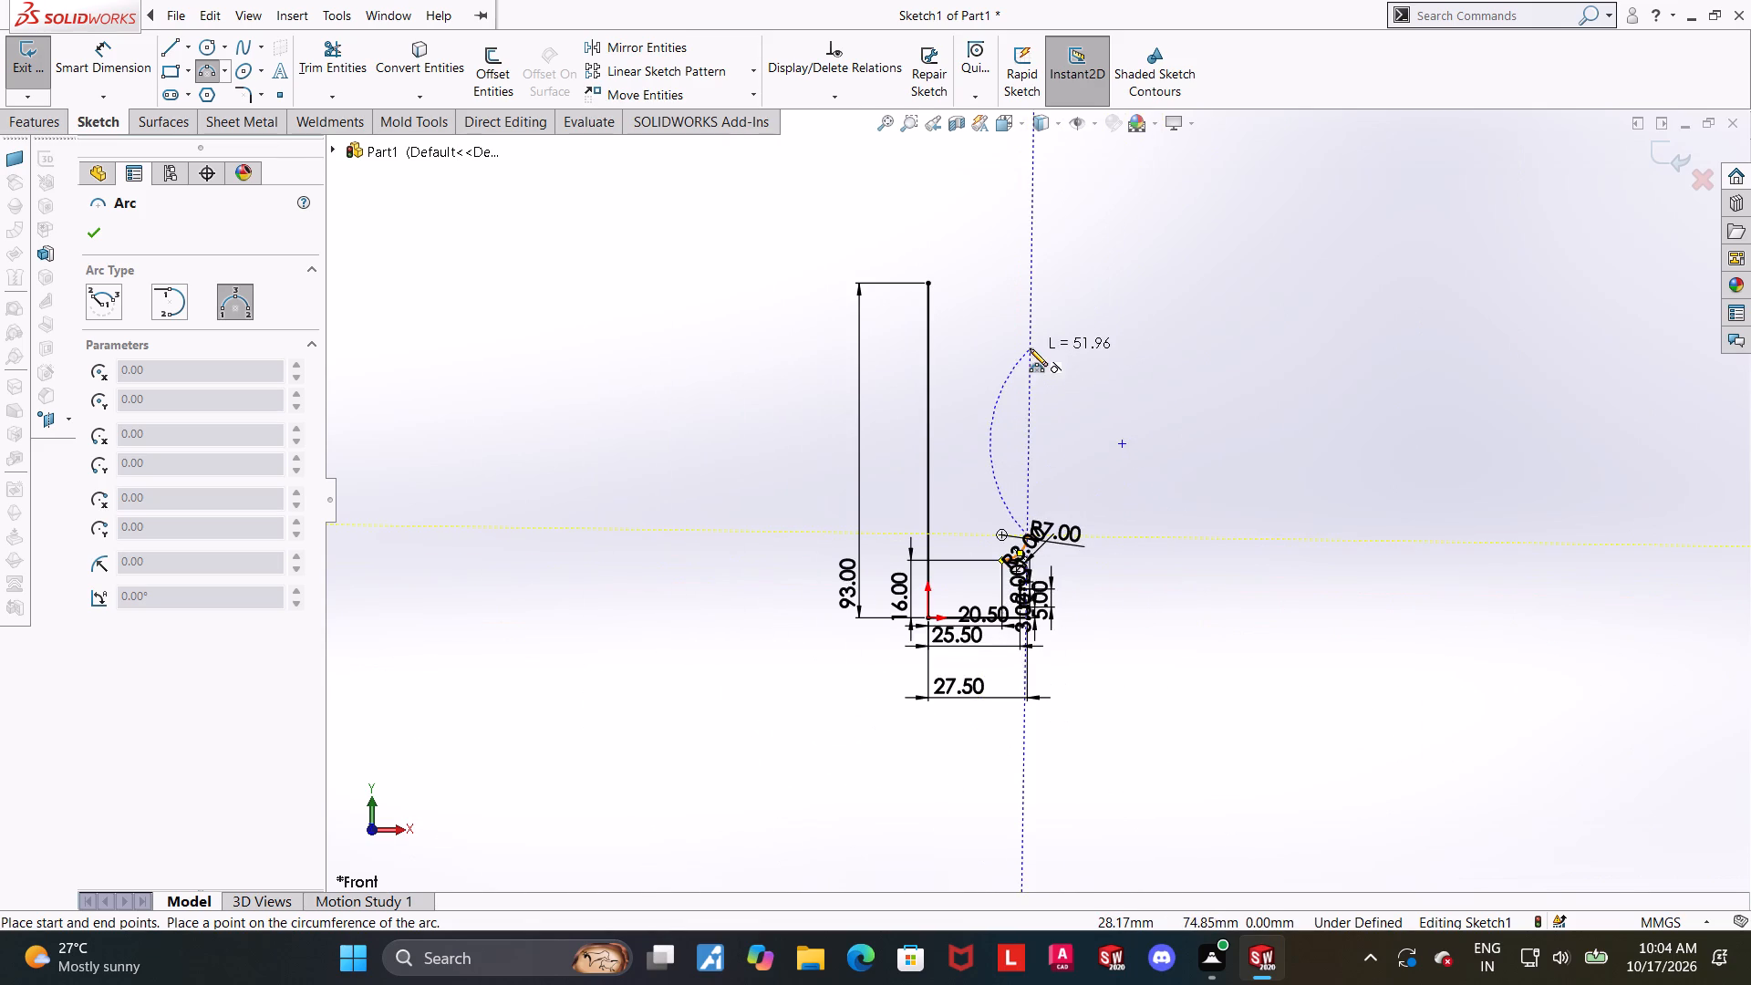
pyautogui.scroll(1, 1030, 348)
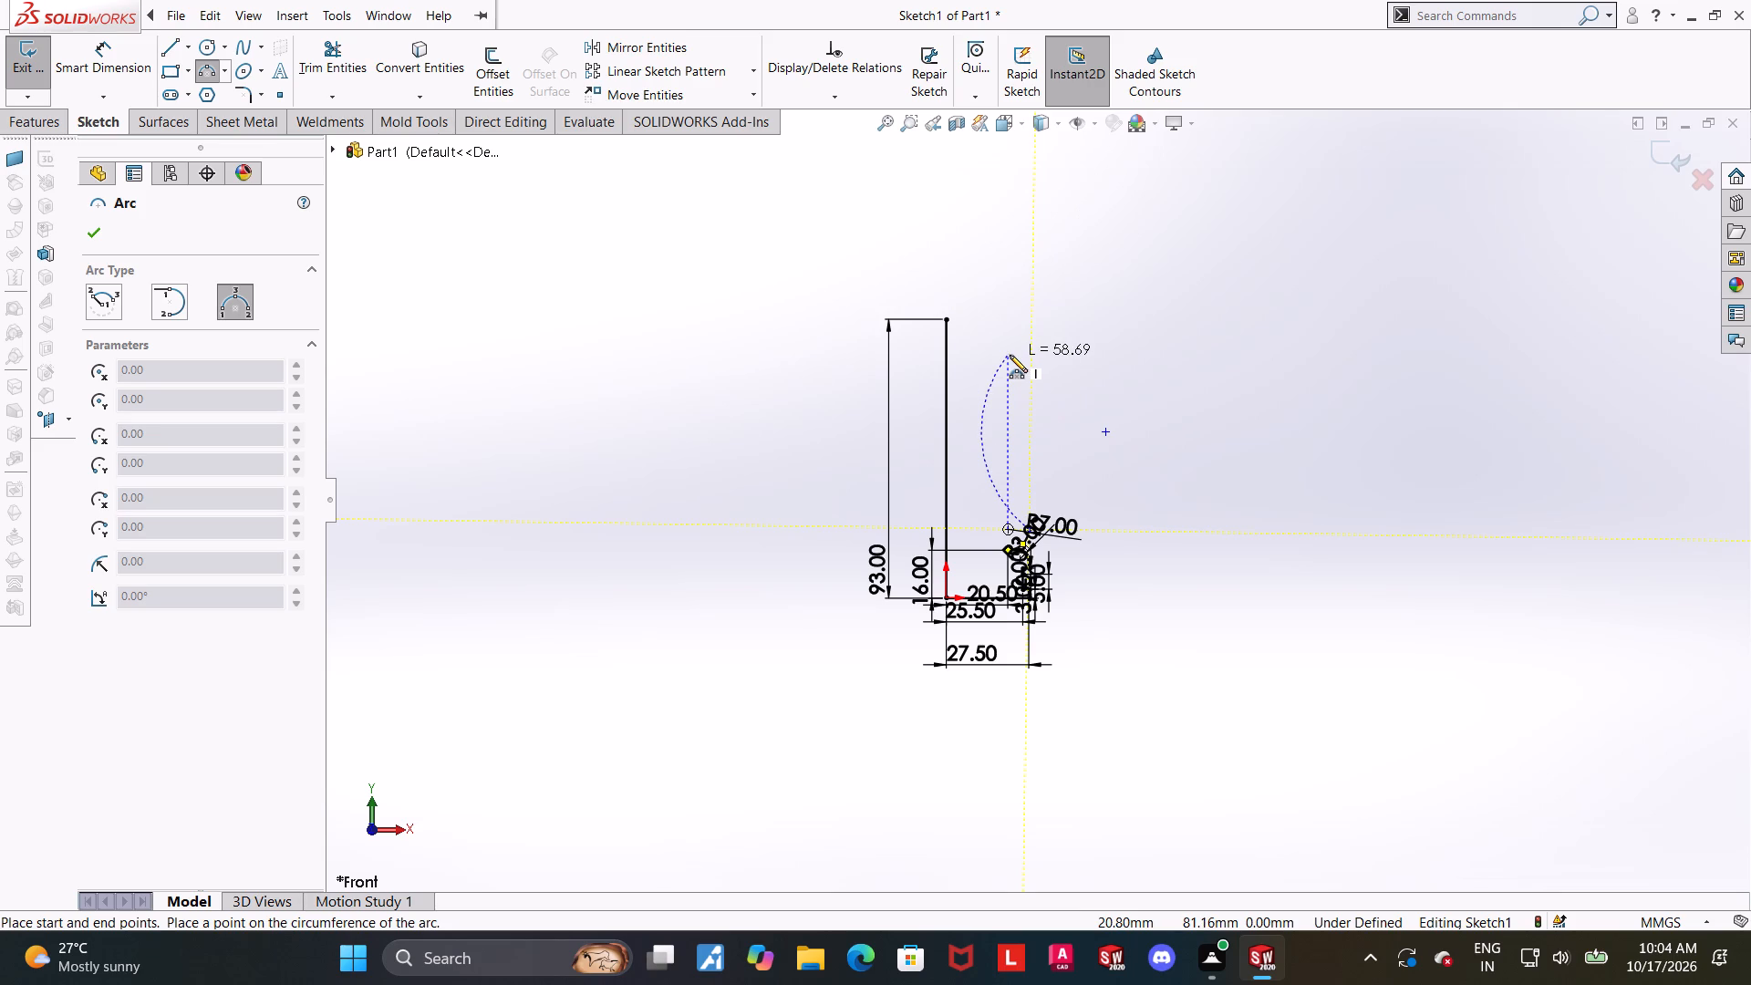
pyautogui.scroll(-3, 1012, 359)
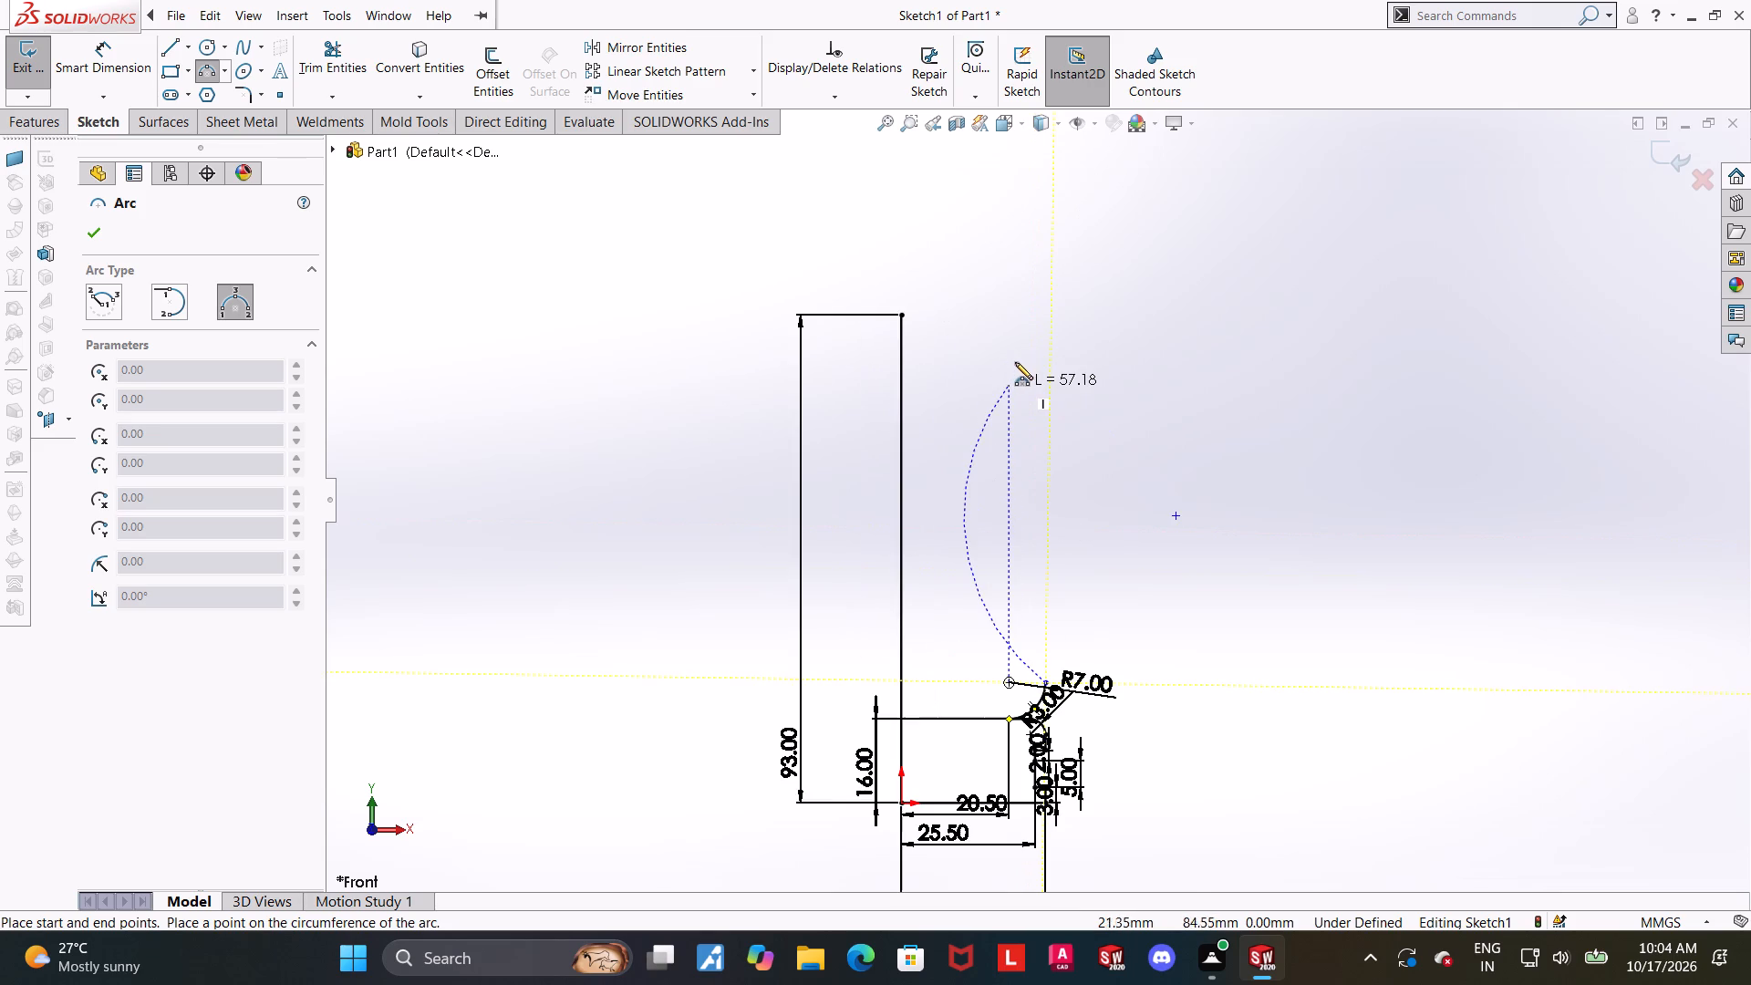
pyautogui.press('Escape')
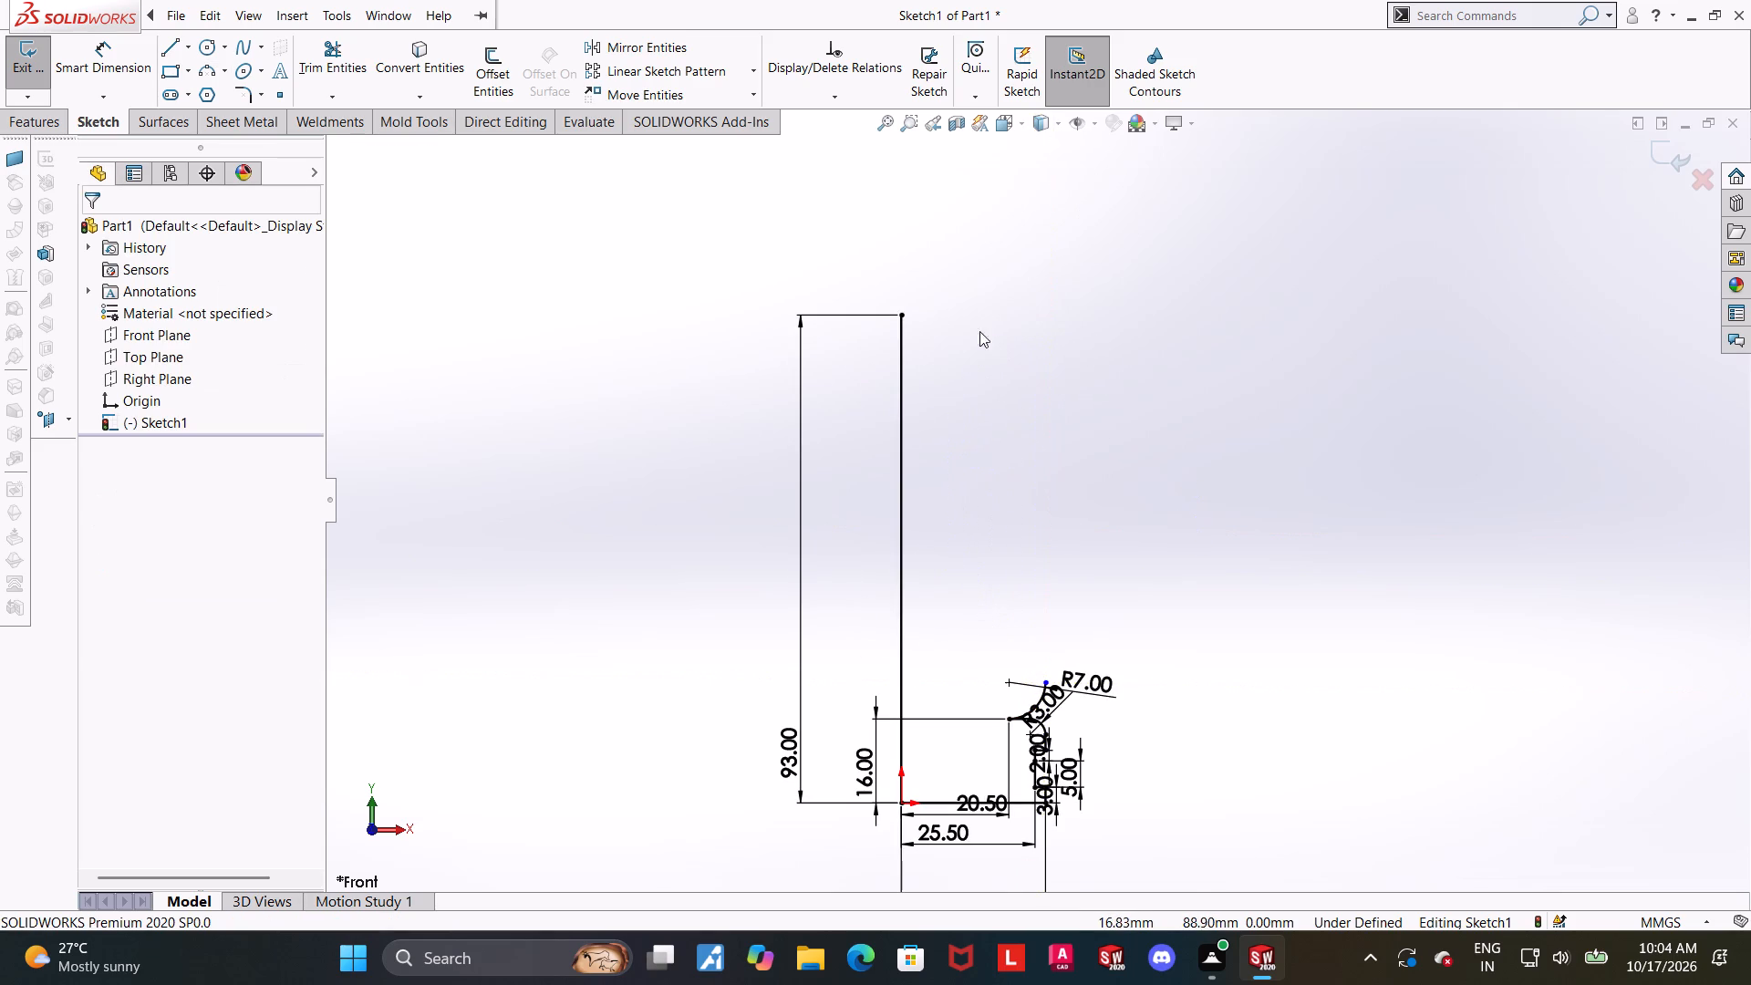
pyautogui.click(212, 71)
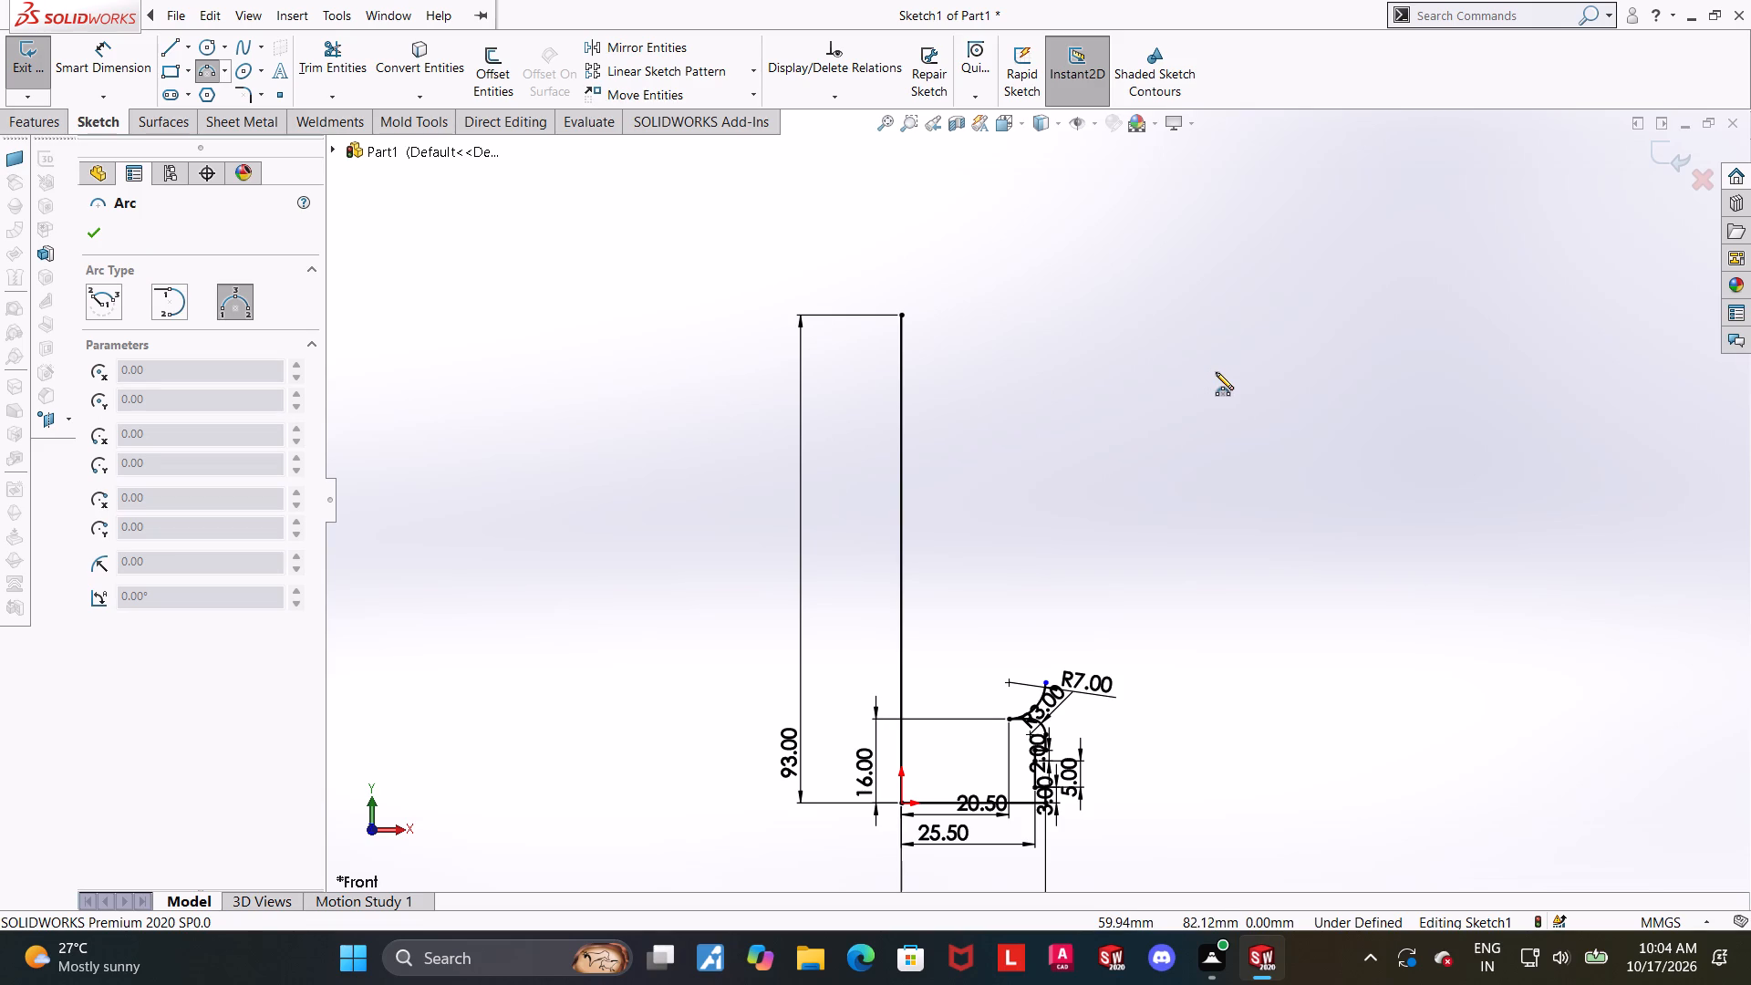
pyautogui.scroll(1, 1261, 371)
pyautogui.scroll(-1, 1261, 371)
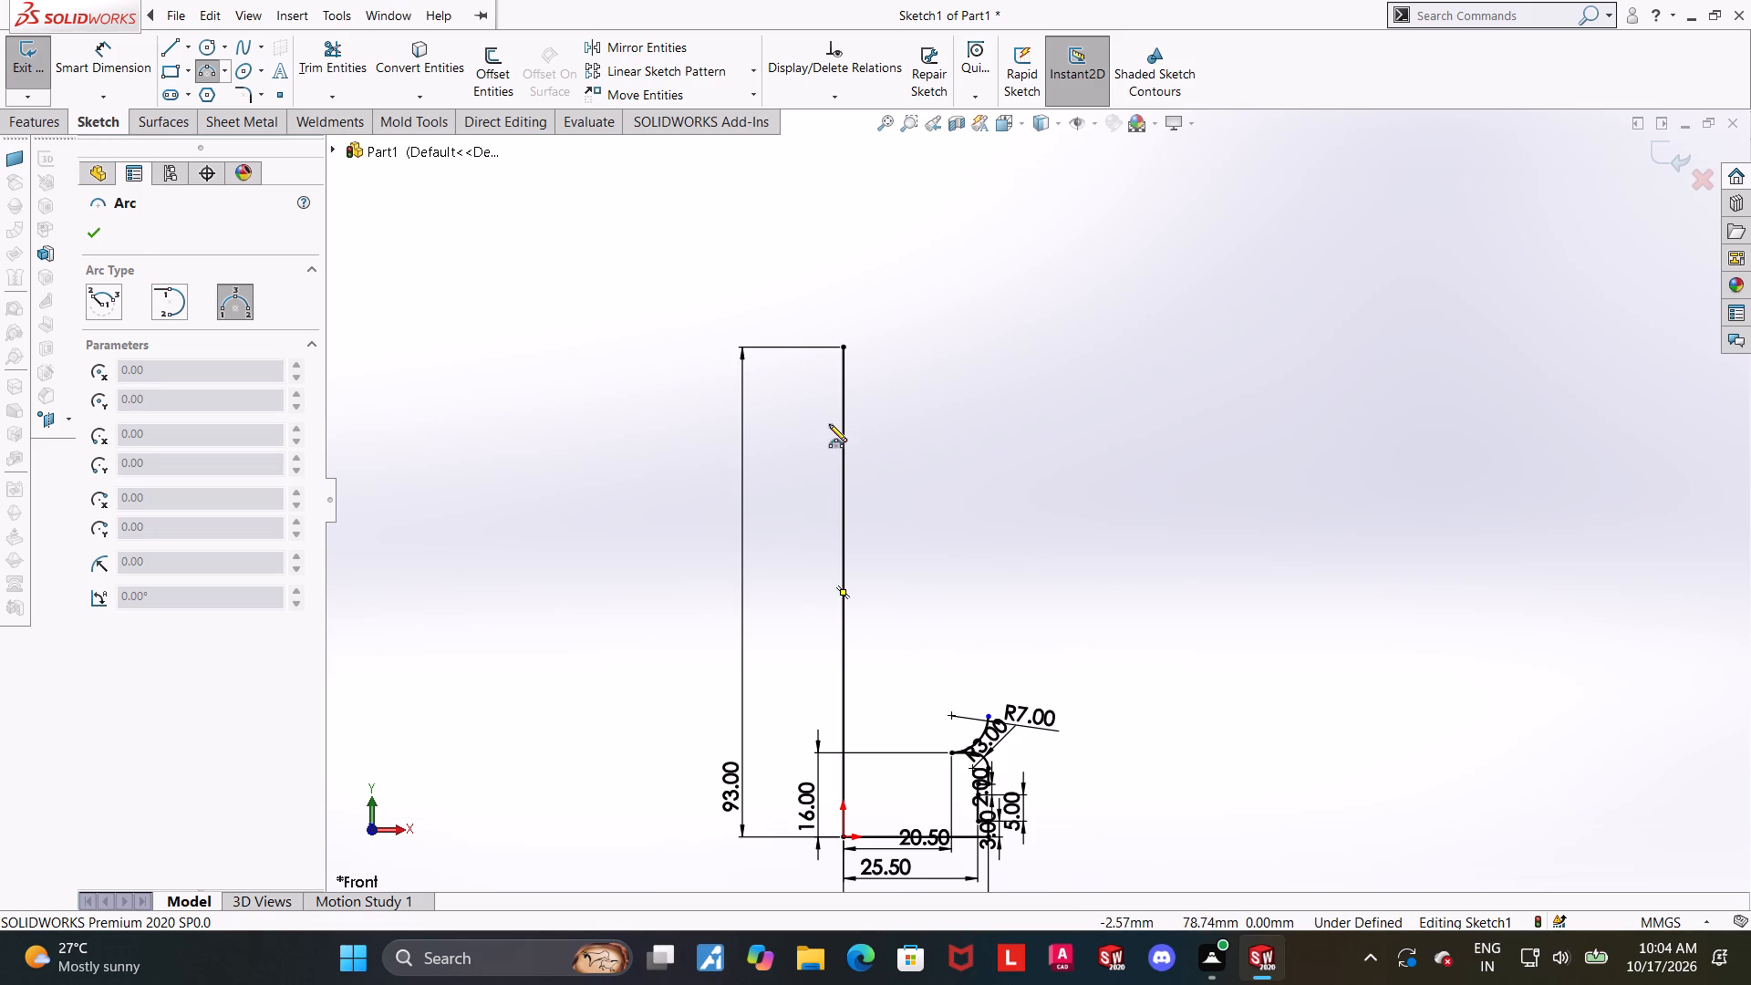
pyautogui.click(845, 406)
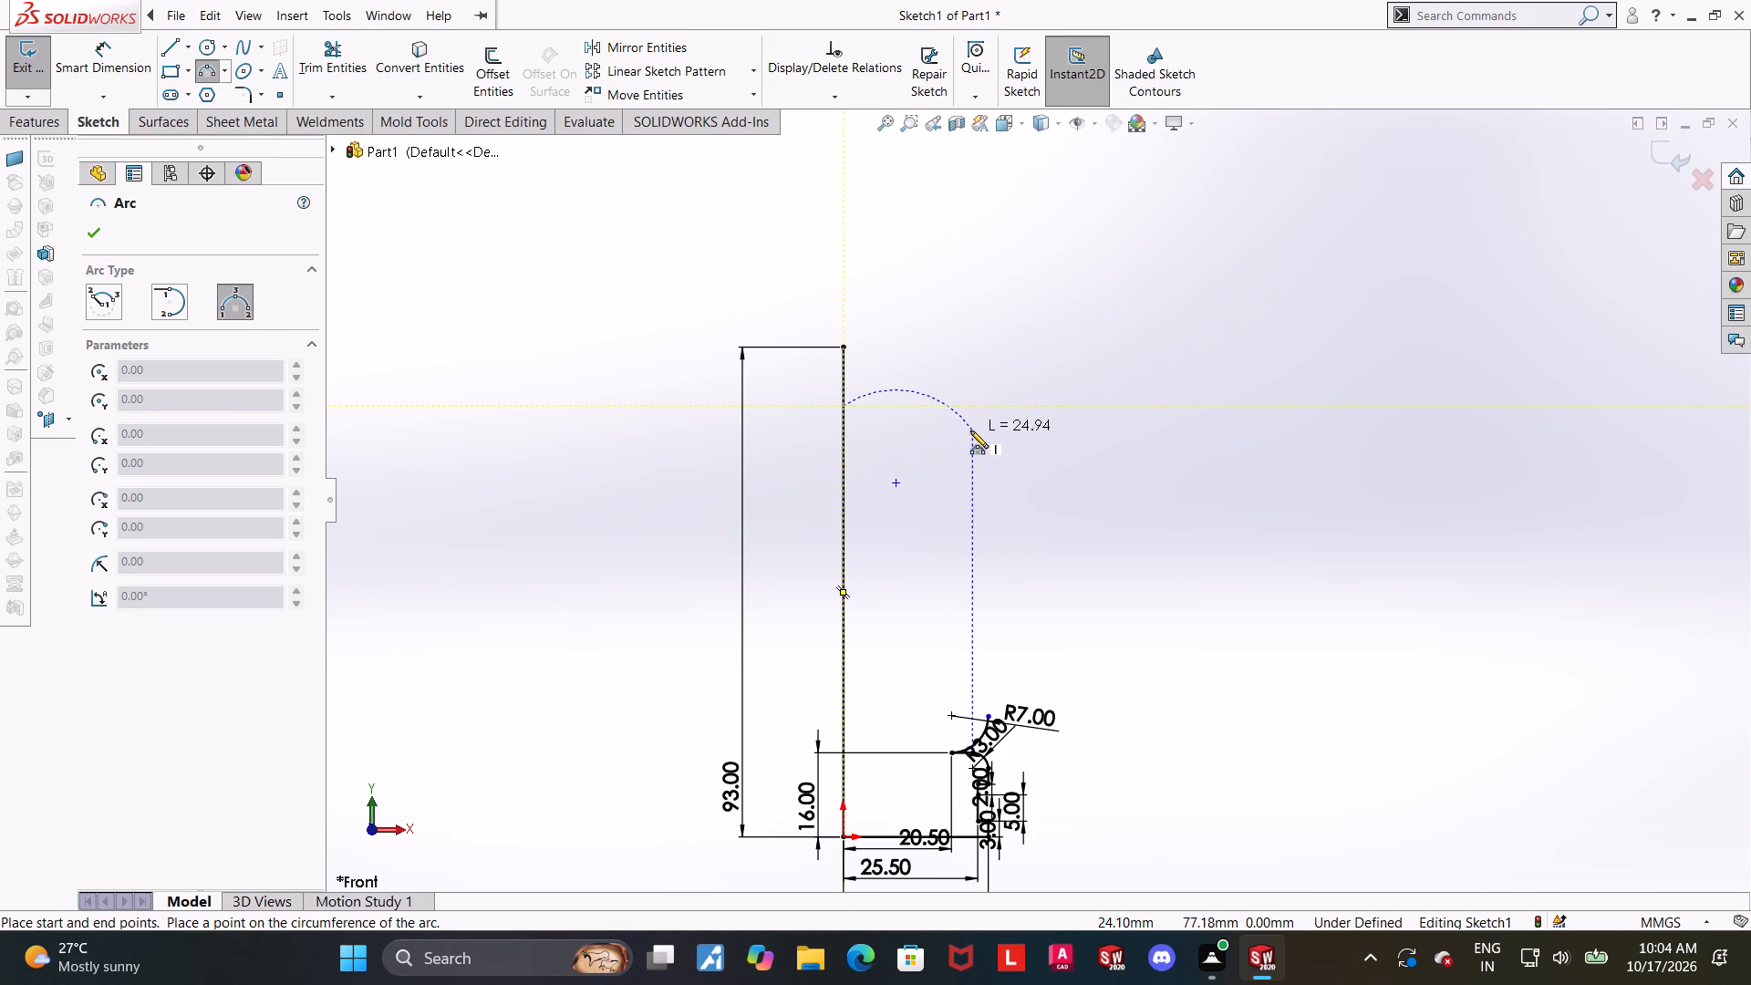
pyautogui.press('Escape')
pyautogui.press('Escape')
# Sketch a line sloping down and outward from near the top of the 93 mm vertical leg, about 77.5° from the leg.
pyautogui.click(175, 35)
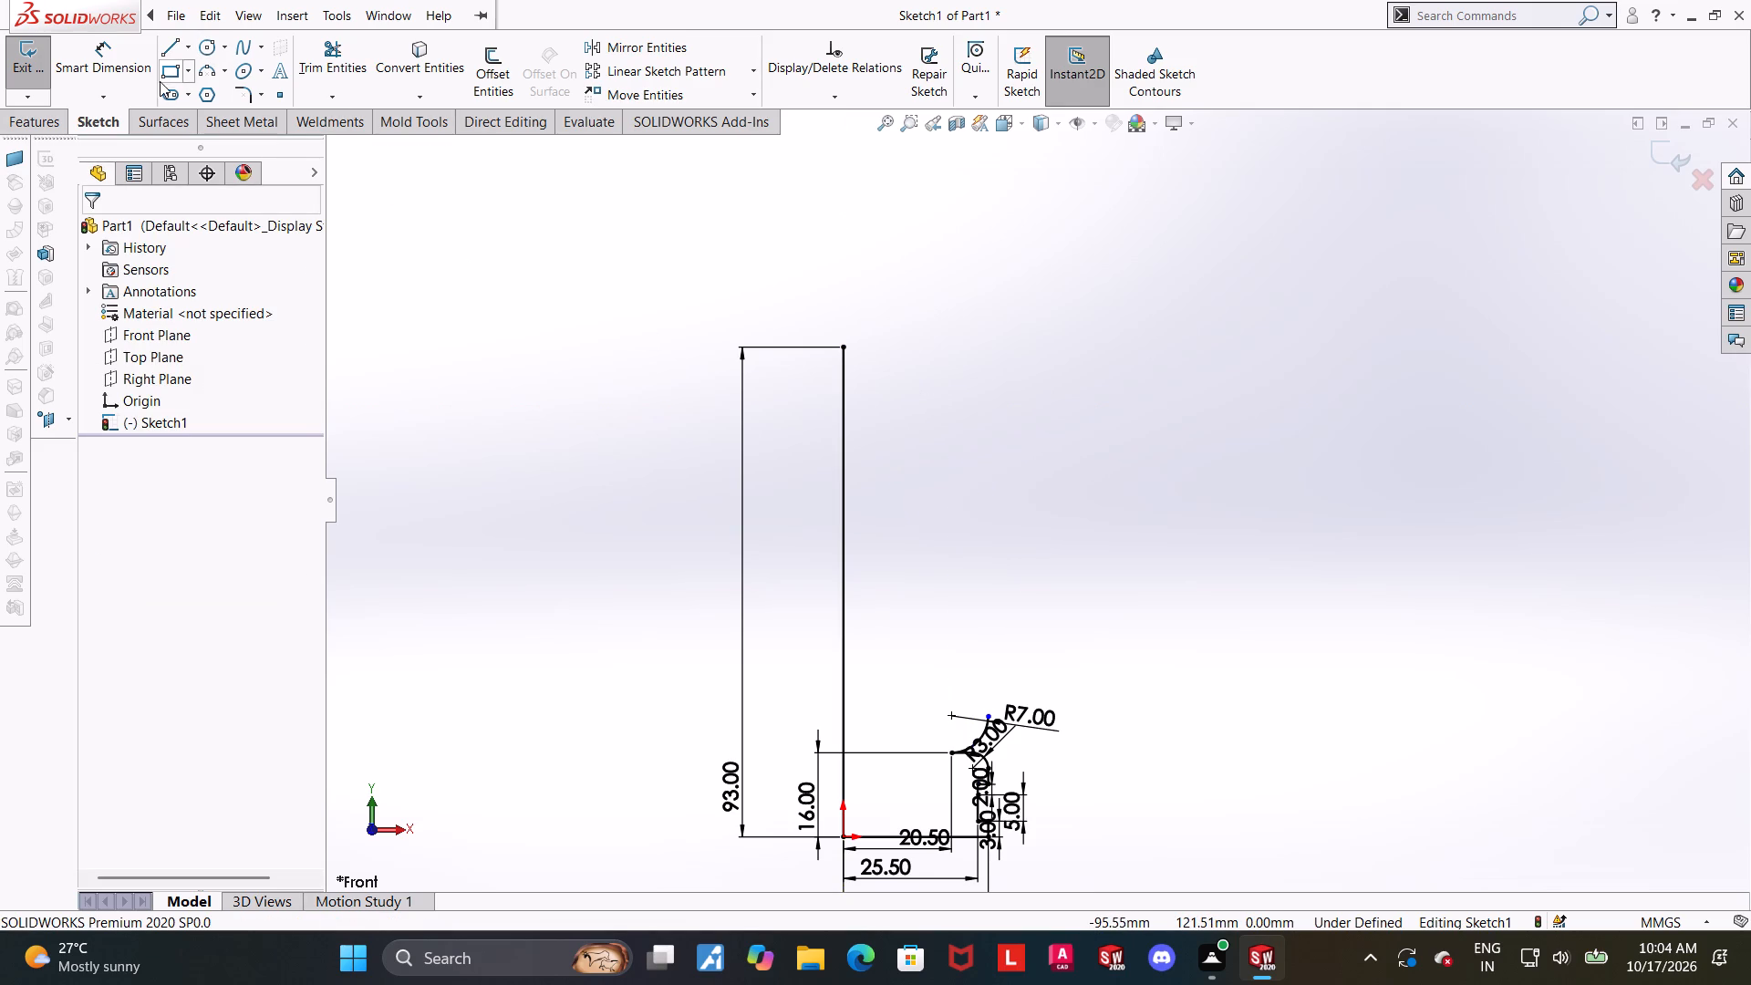
pyautogui.click(171, 53)
pyautogui.click(840, 398)
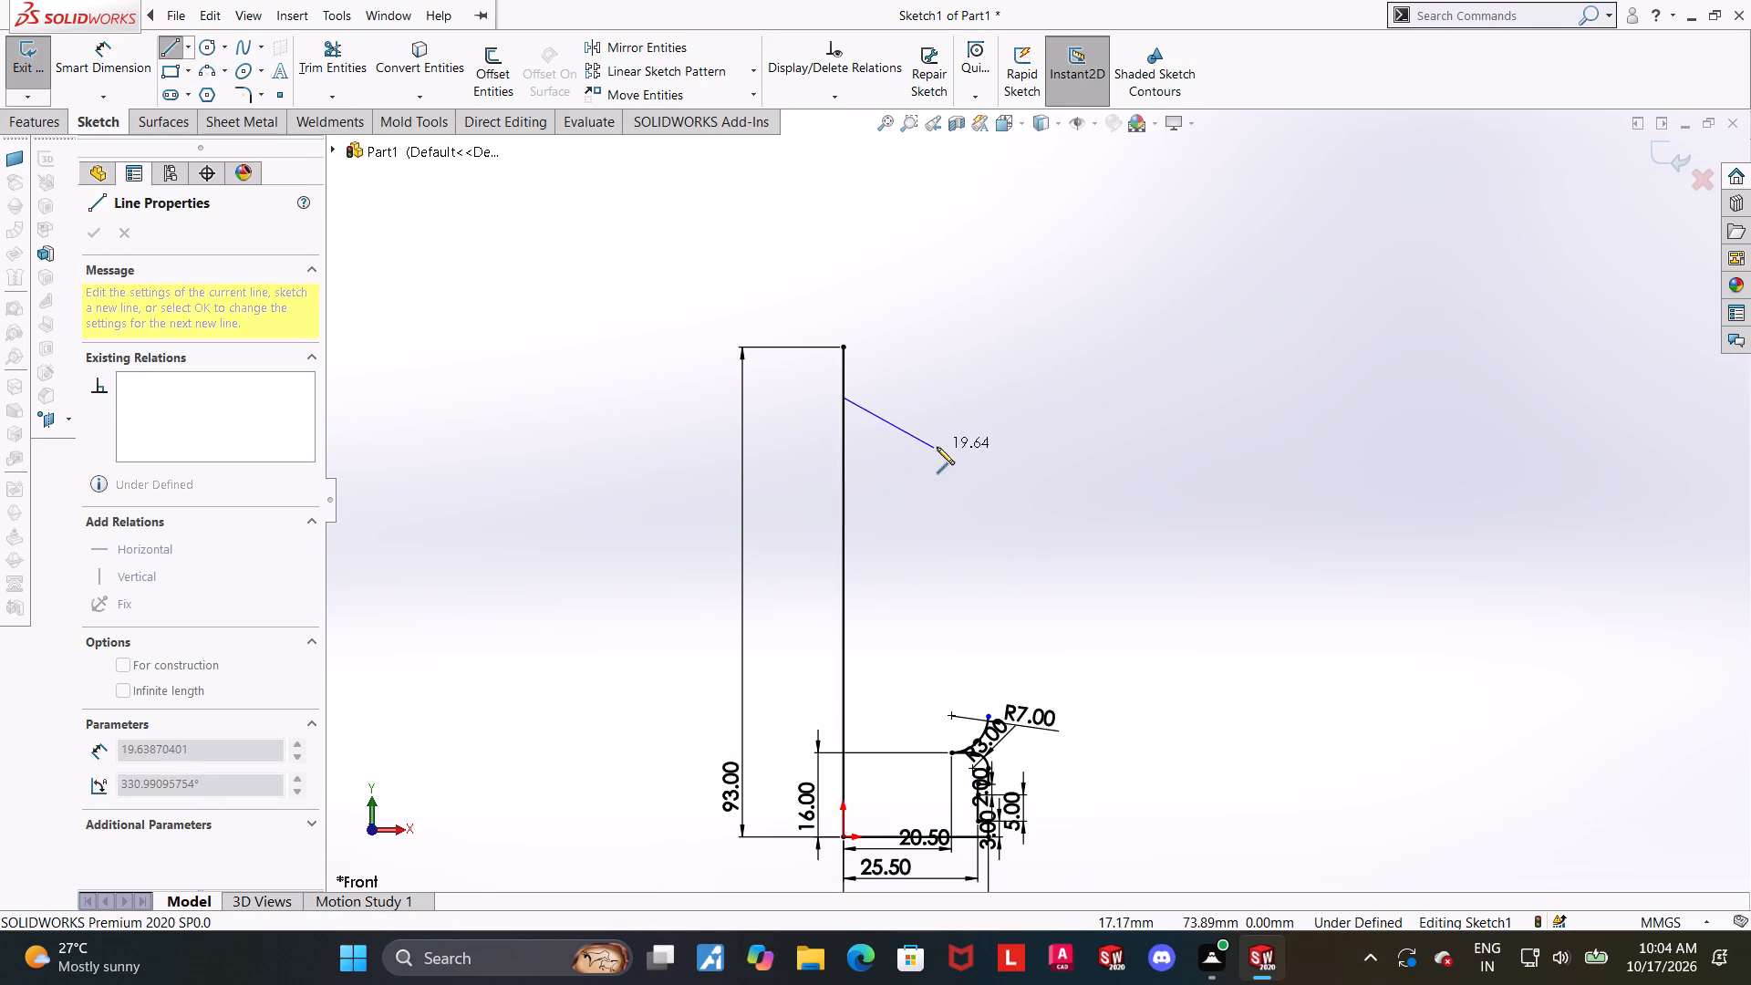
pyautogui.click(963, 424)
pyautogui.press('Escape')
pyautogui.press('Escape')
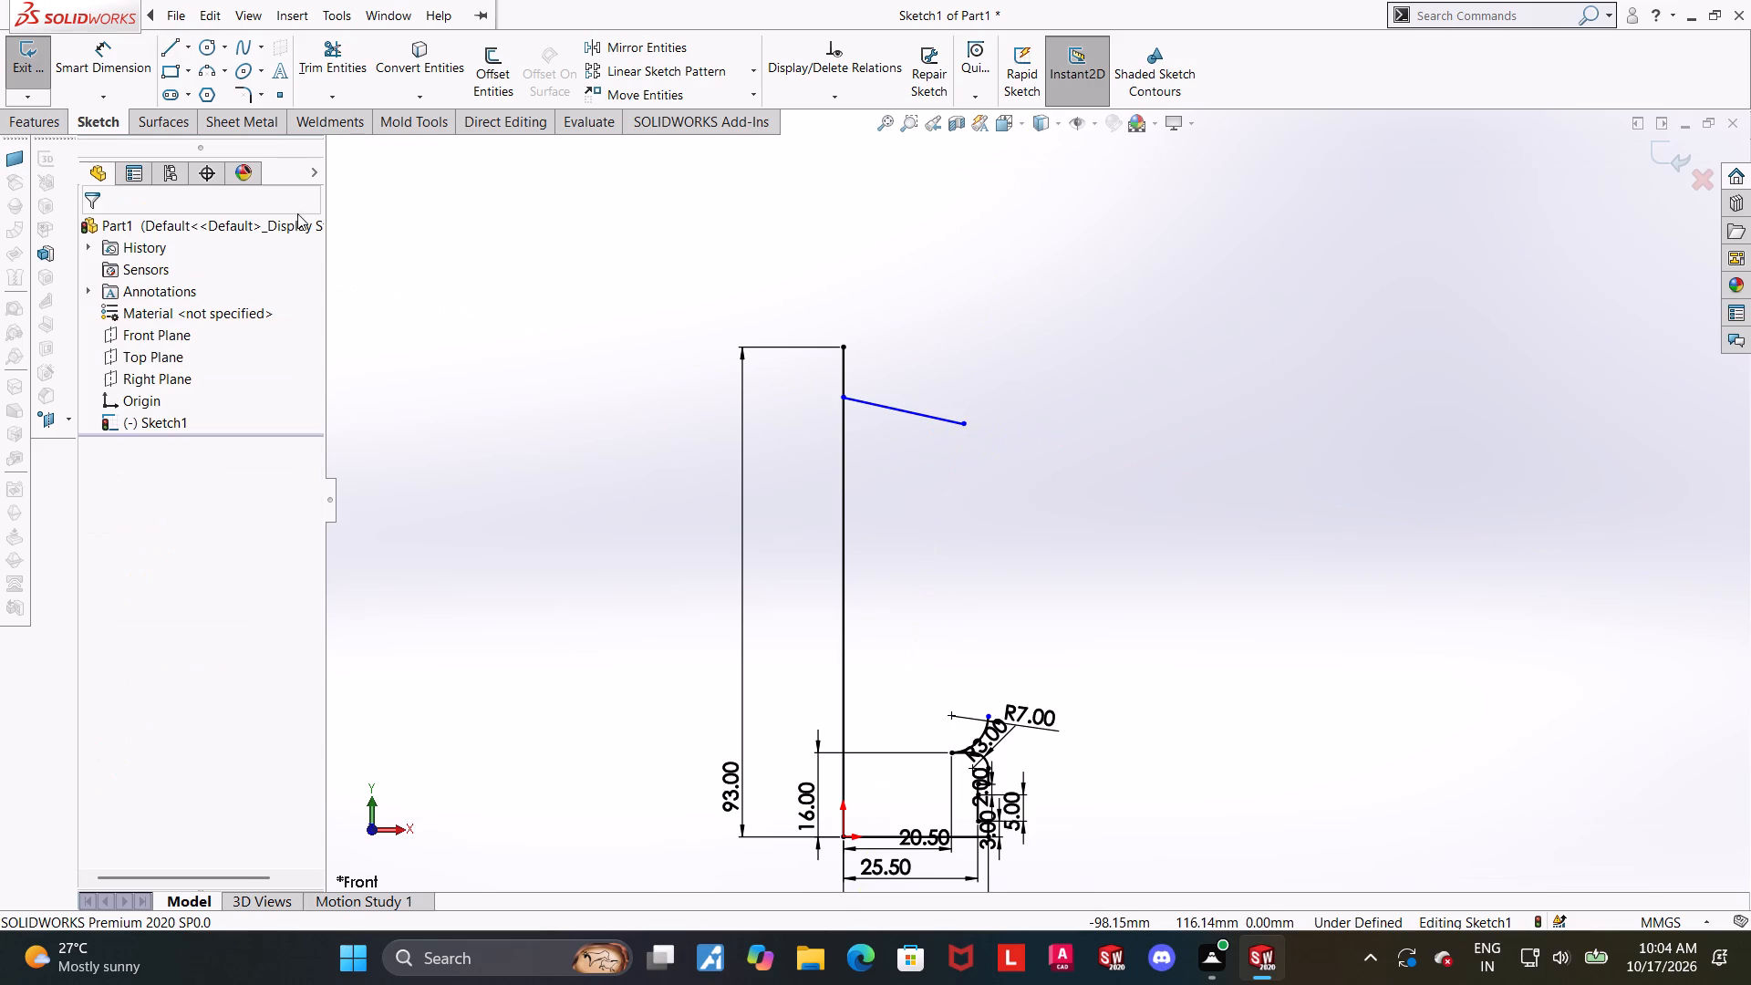
# Dimension the angle between the vertical leg and the sloping line as 169/3 degrees.
pyautogui.click(63, 61)
pyautogui.click(846, 452)
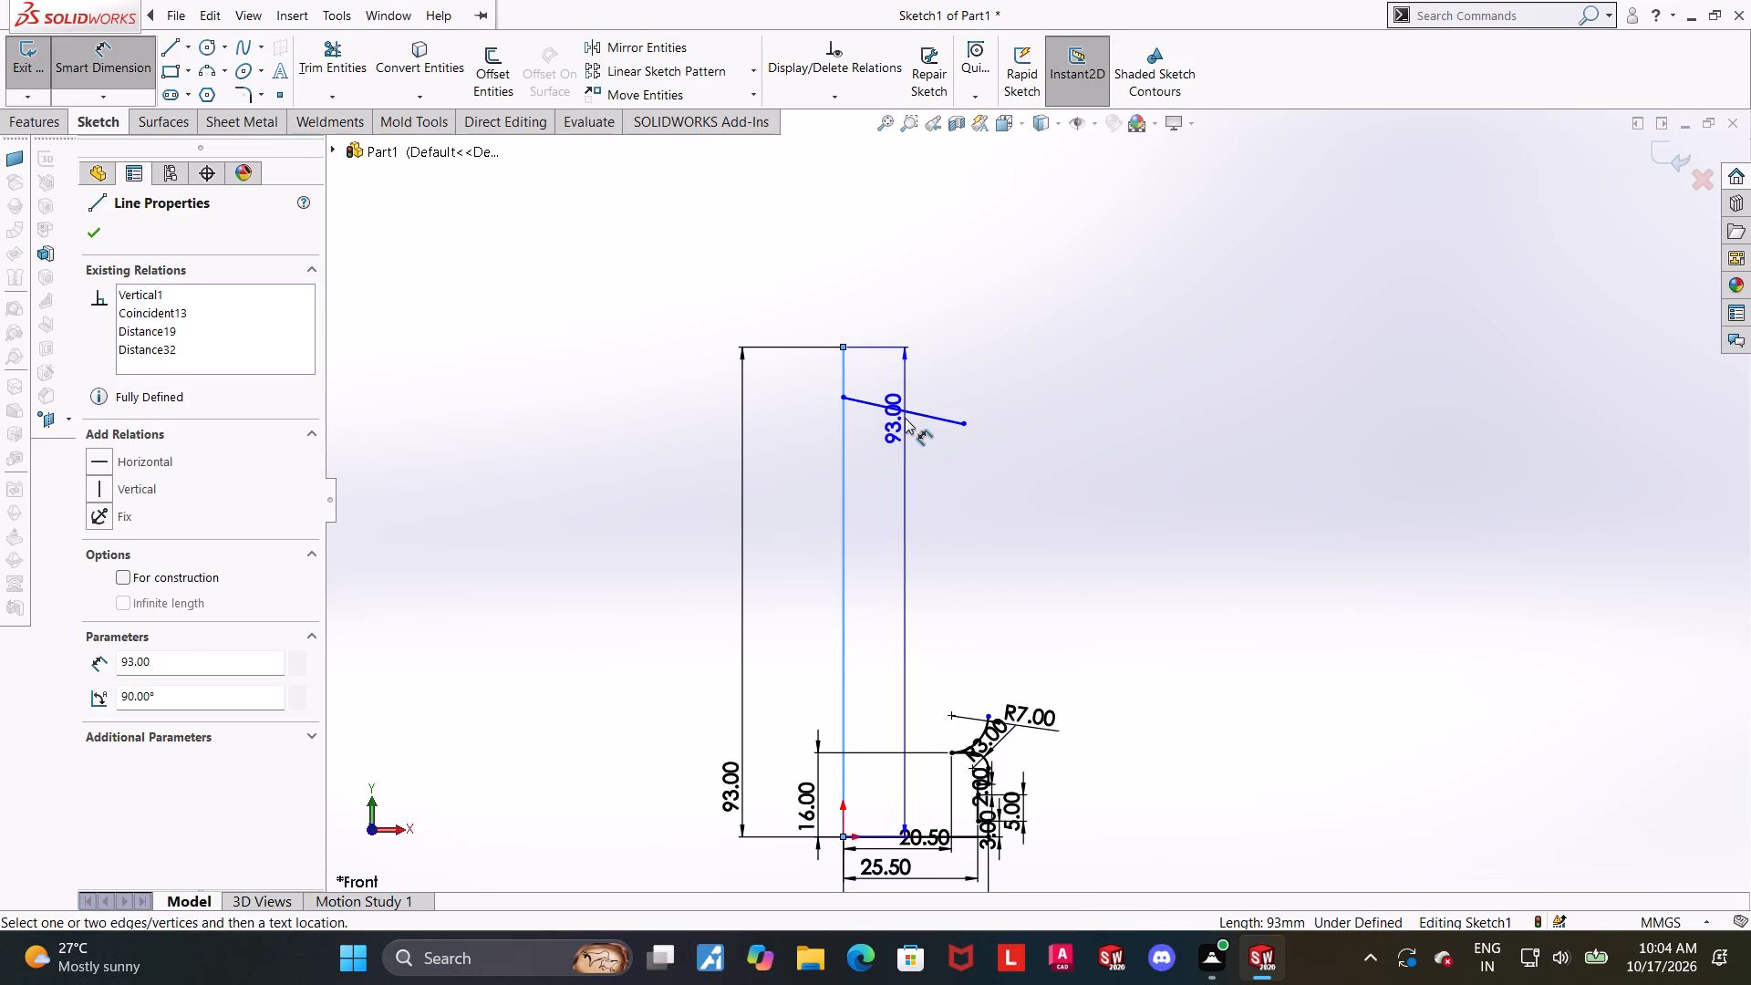
pyautogui.click(906, 411)
pyautogui.click(867, 465)
pyautogui.write('169/3')
pyautogui.press('Return')
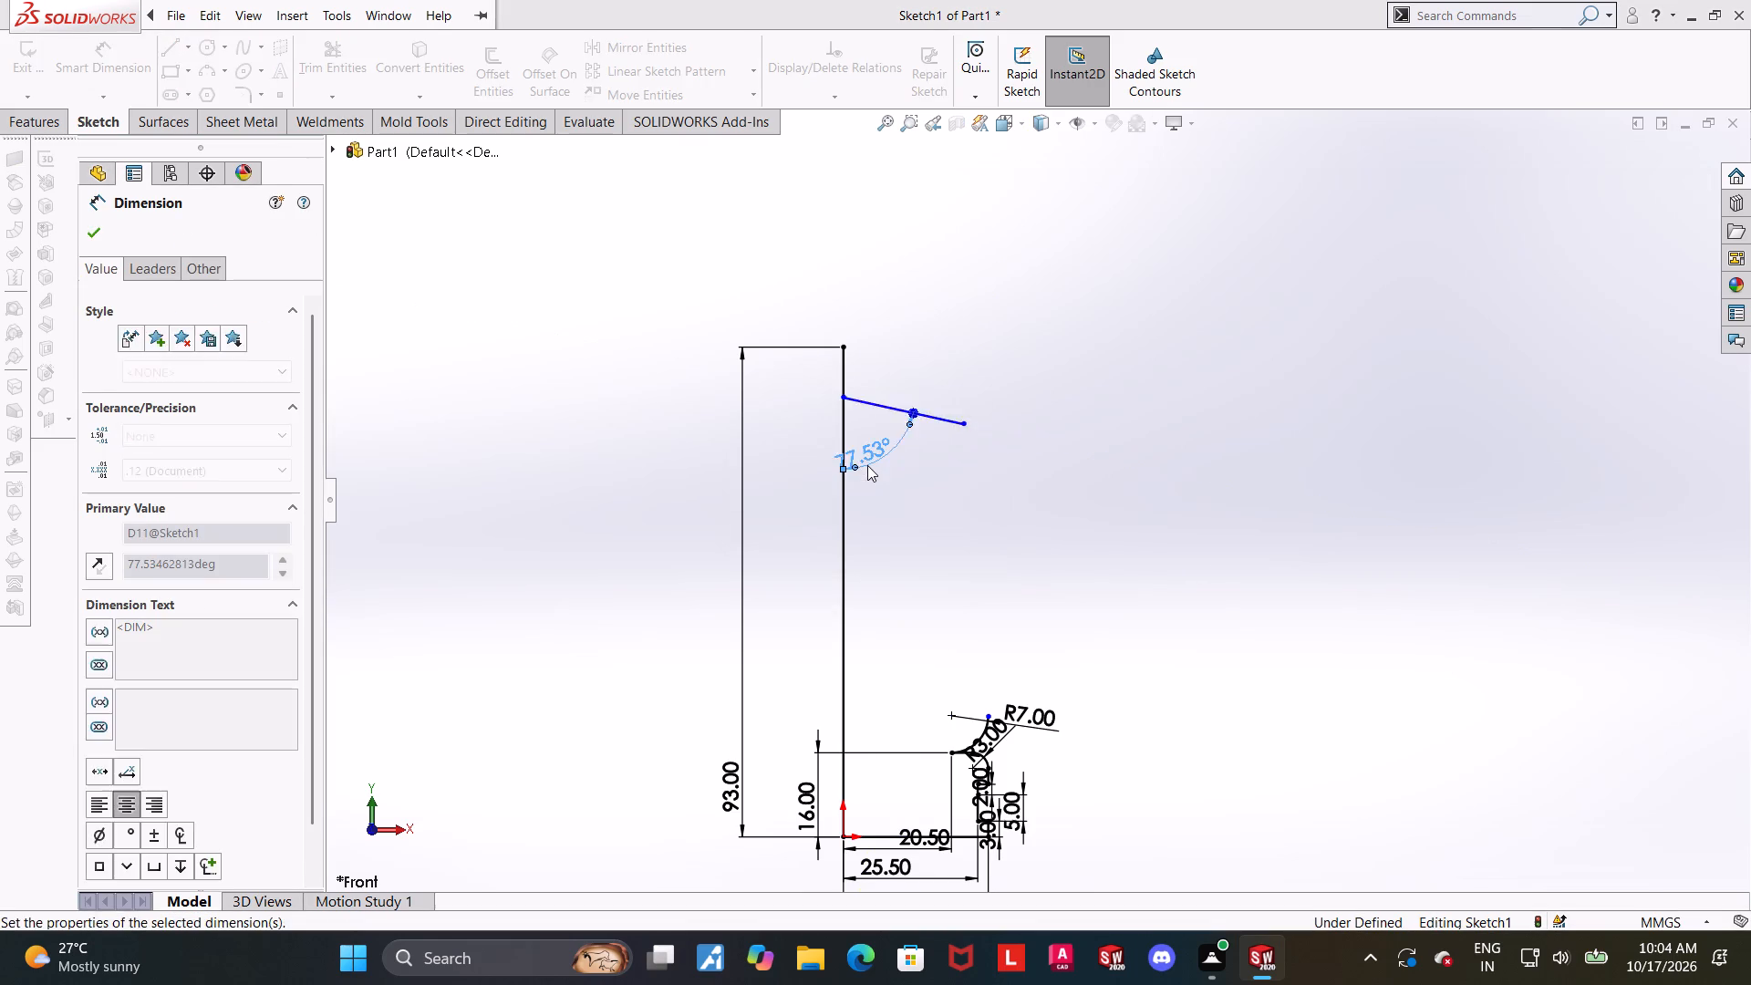
pyautogui.press('Escape')
pyautogui.click(1000, 484)
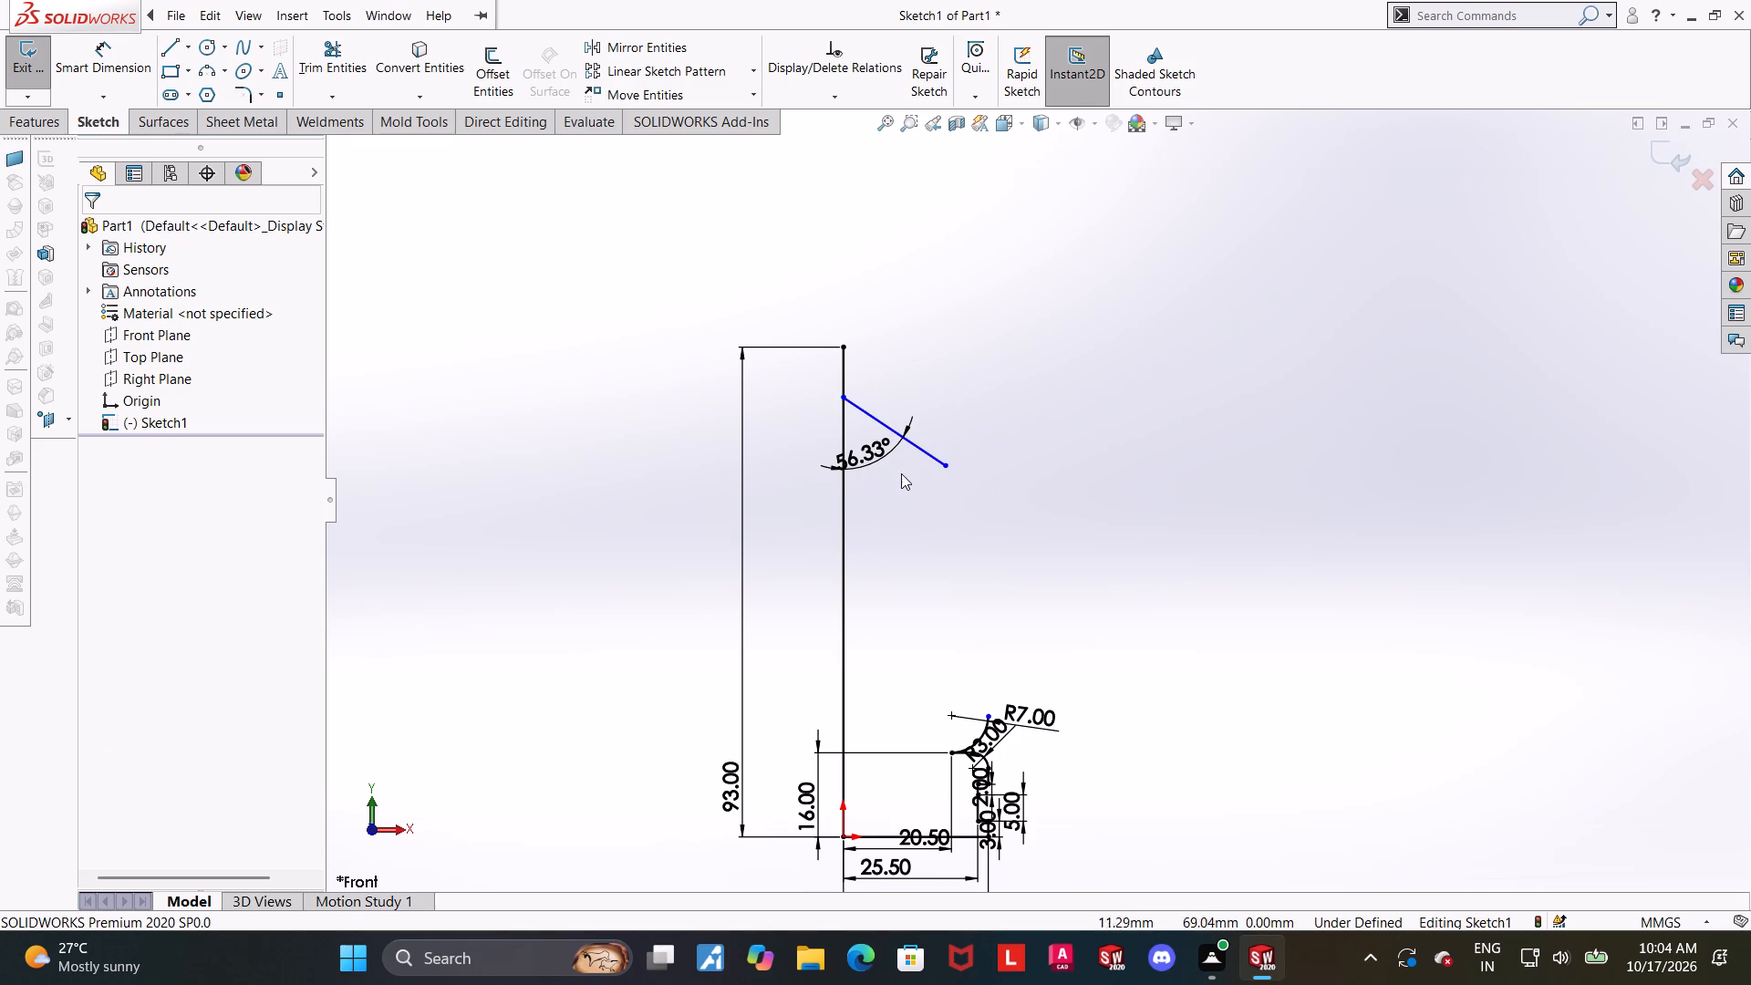
# Reposition the sloping line's free outer end inward to about X 12.4 mm, Y 73.3 mm, shortening the line.
pyautogui.scroll(2, 896, 470)
pyautogui.scroll(-2, 1004, 440)
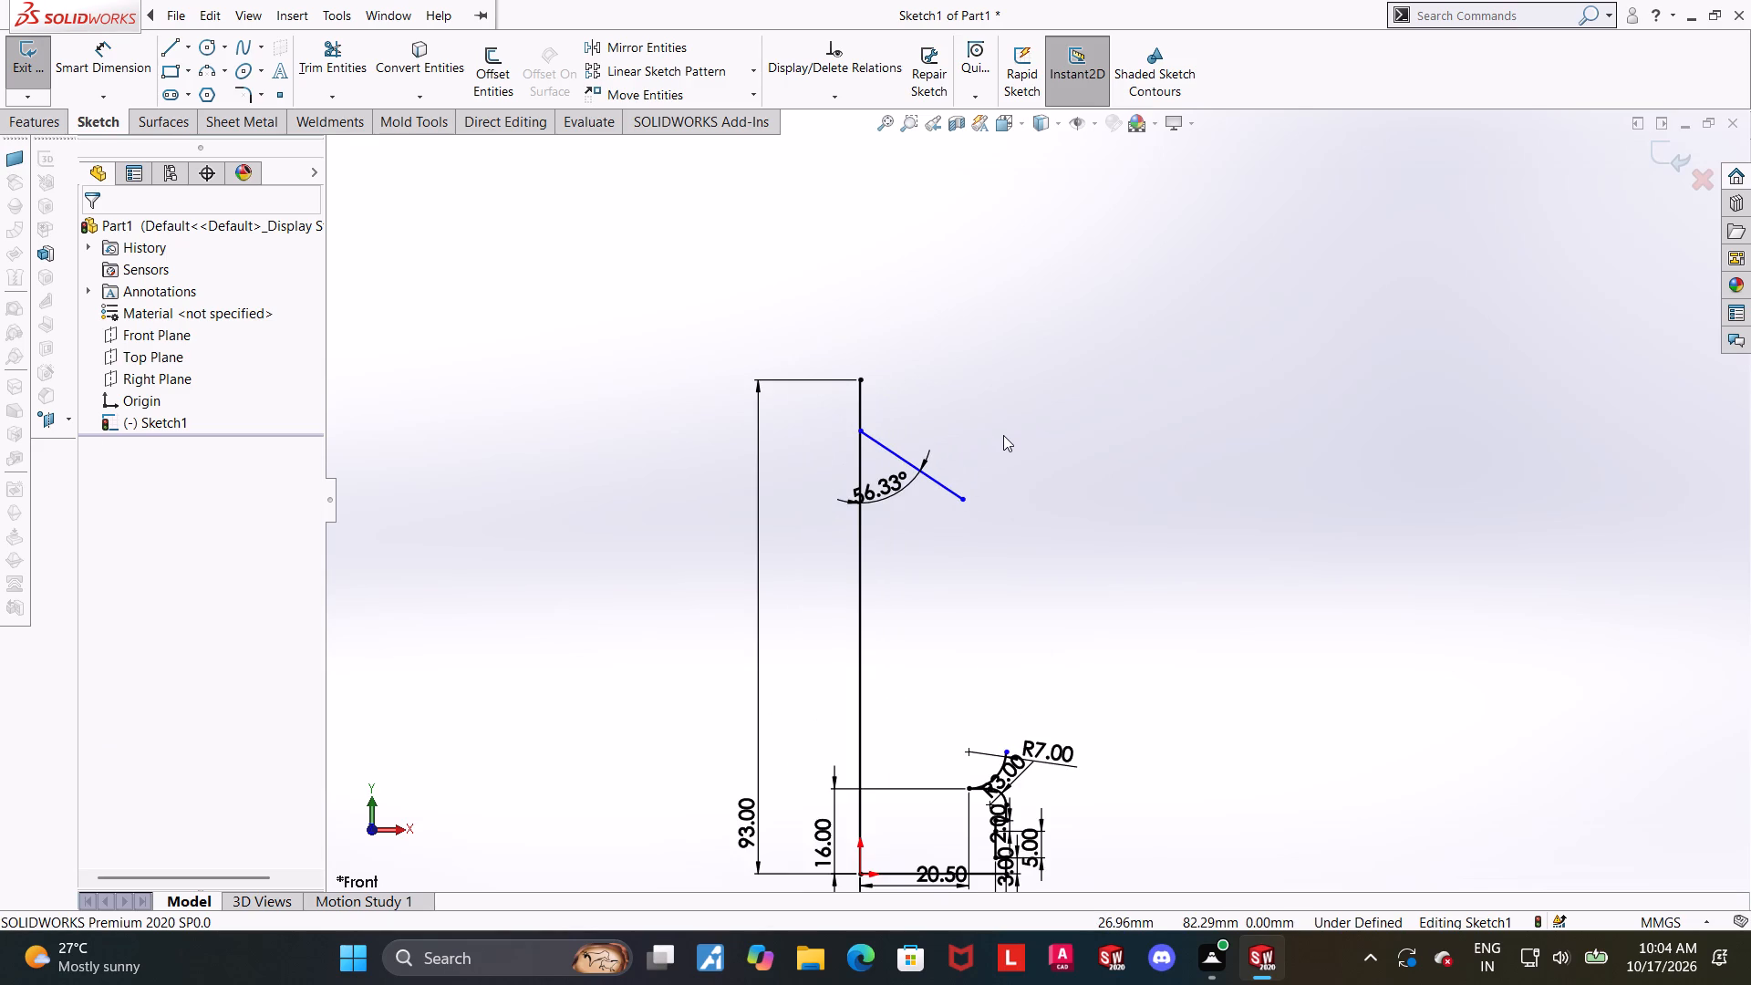
pyautogui.scroll(1, 962, 366)
pyautogui.scroll(-3, 951, 363)
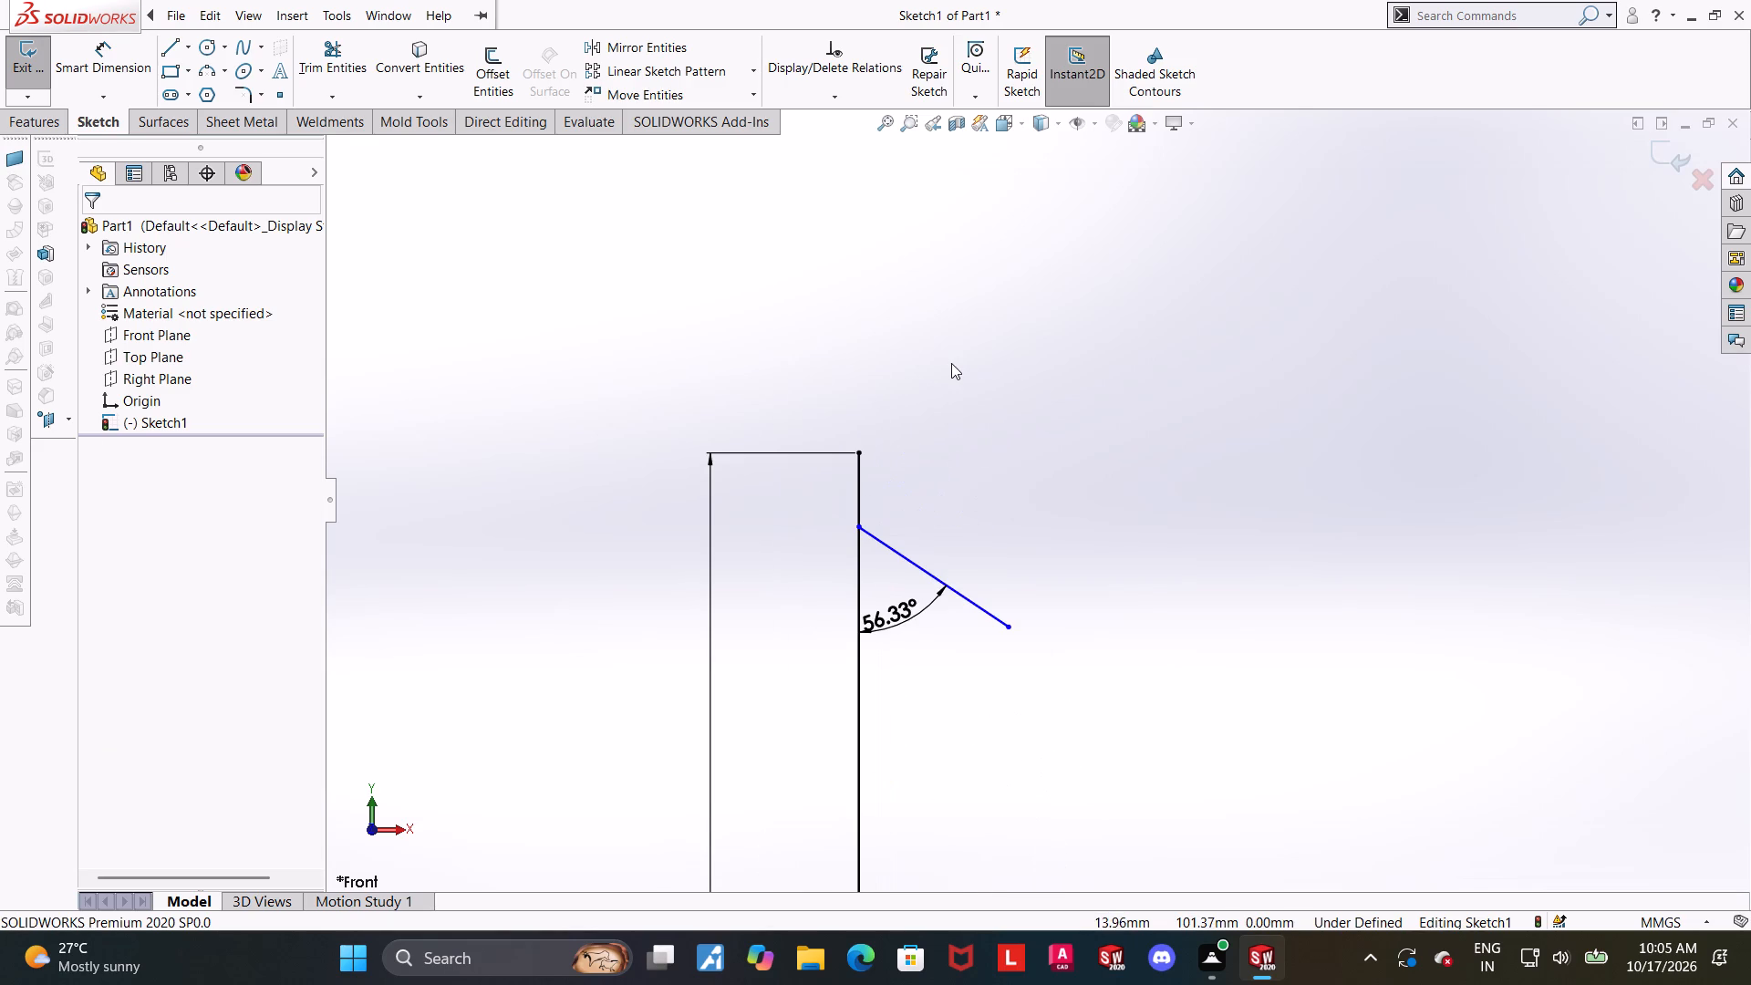
pyautogui.moveTo(1006, 627); pyautogui.dragTo(953, 561)
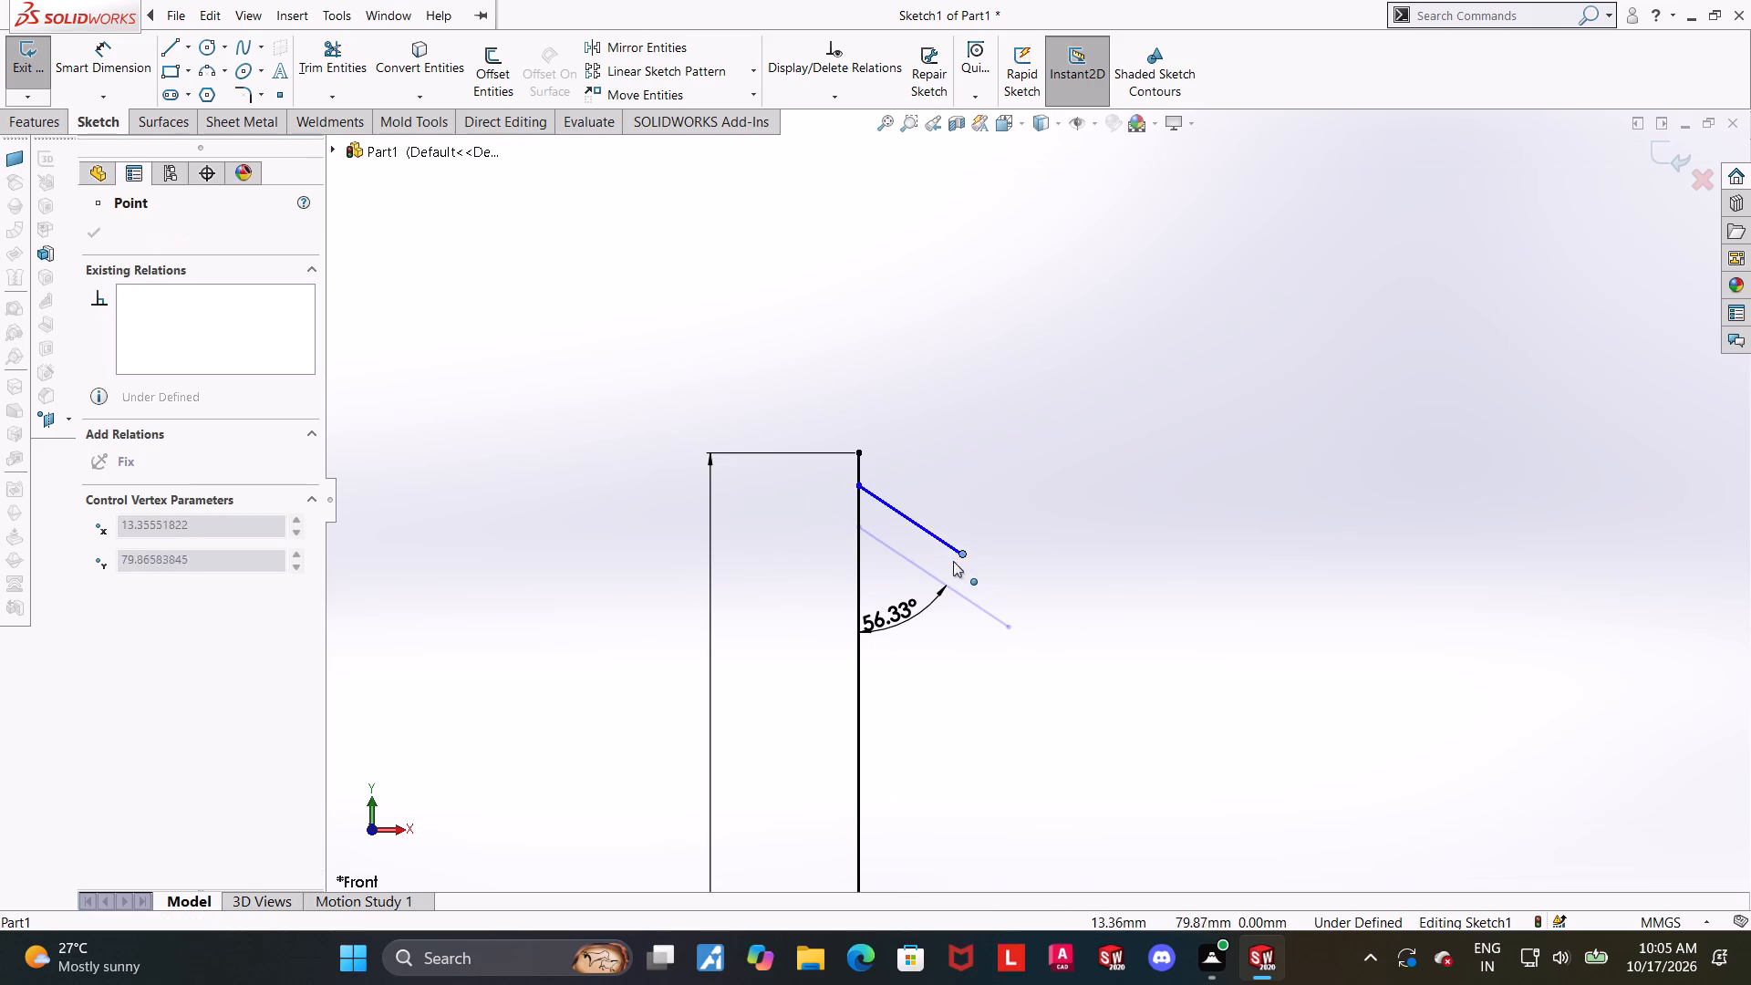
pyautogui.moveTo(953, 561); pyautogui.dragTo(955, 606)
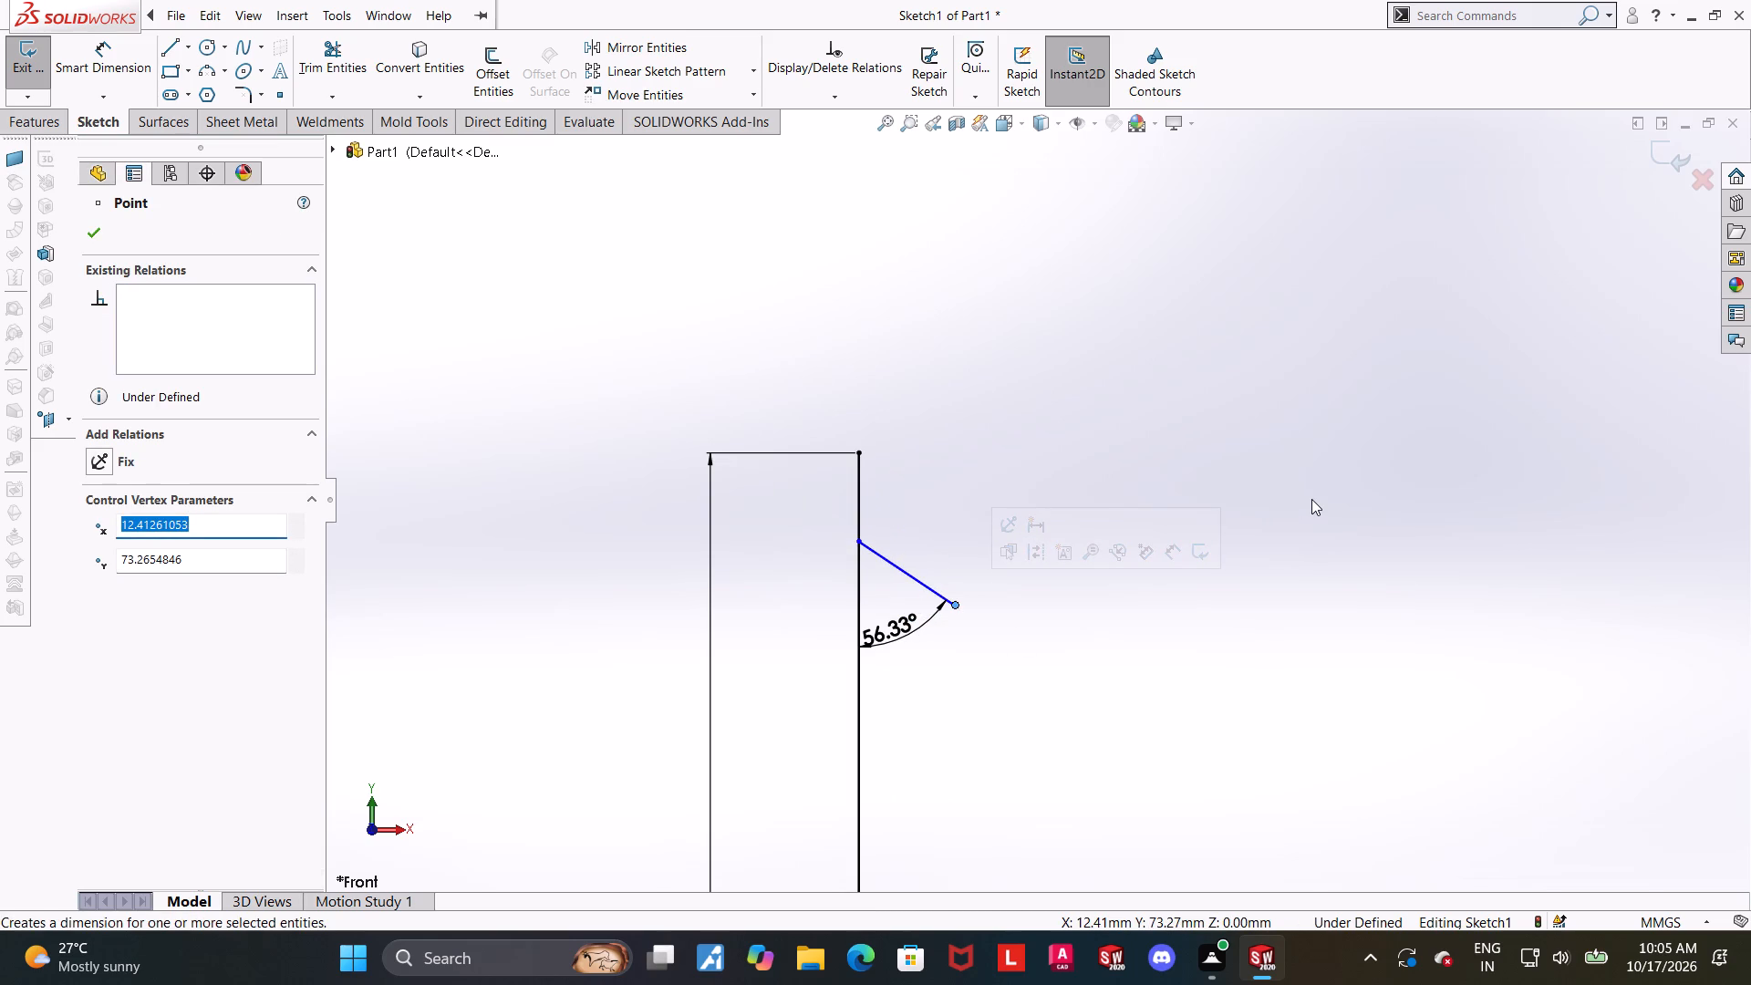
pyautogui.press('Escape')
# Dimension the distance from the vertical leg's top end to the sloping line's start point as 13+3 mm.
pyautogui.click(100, 59)
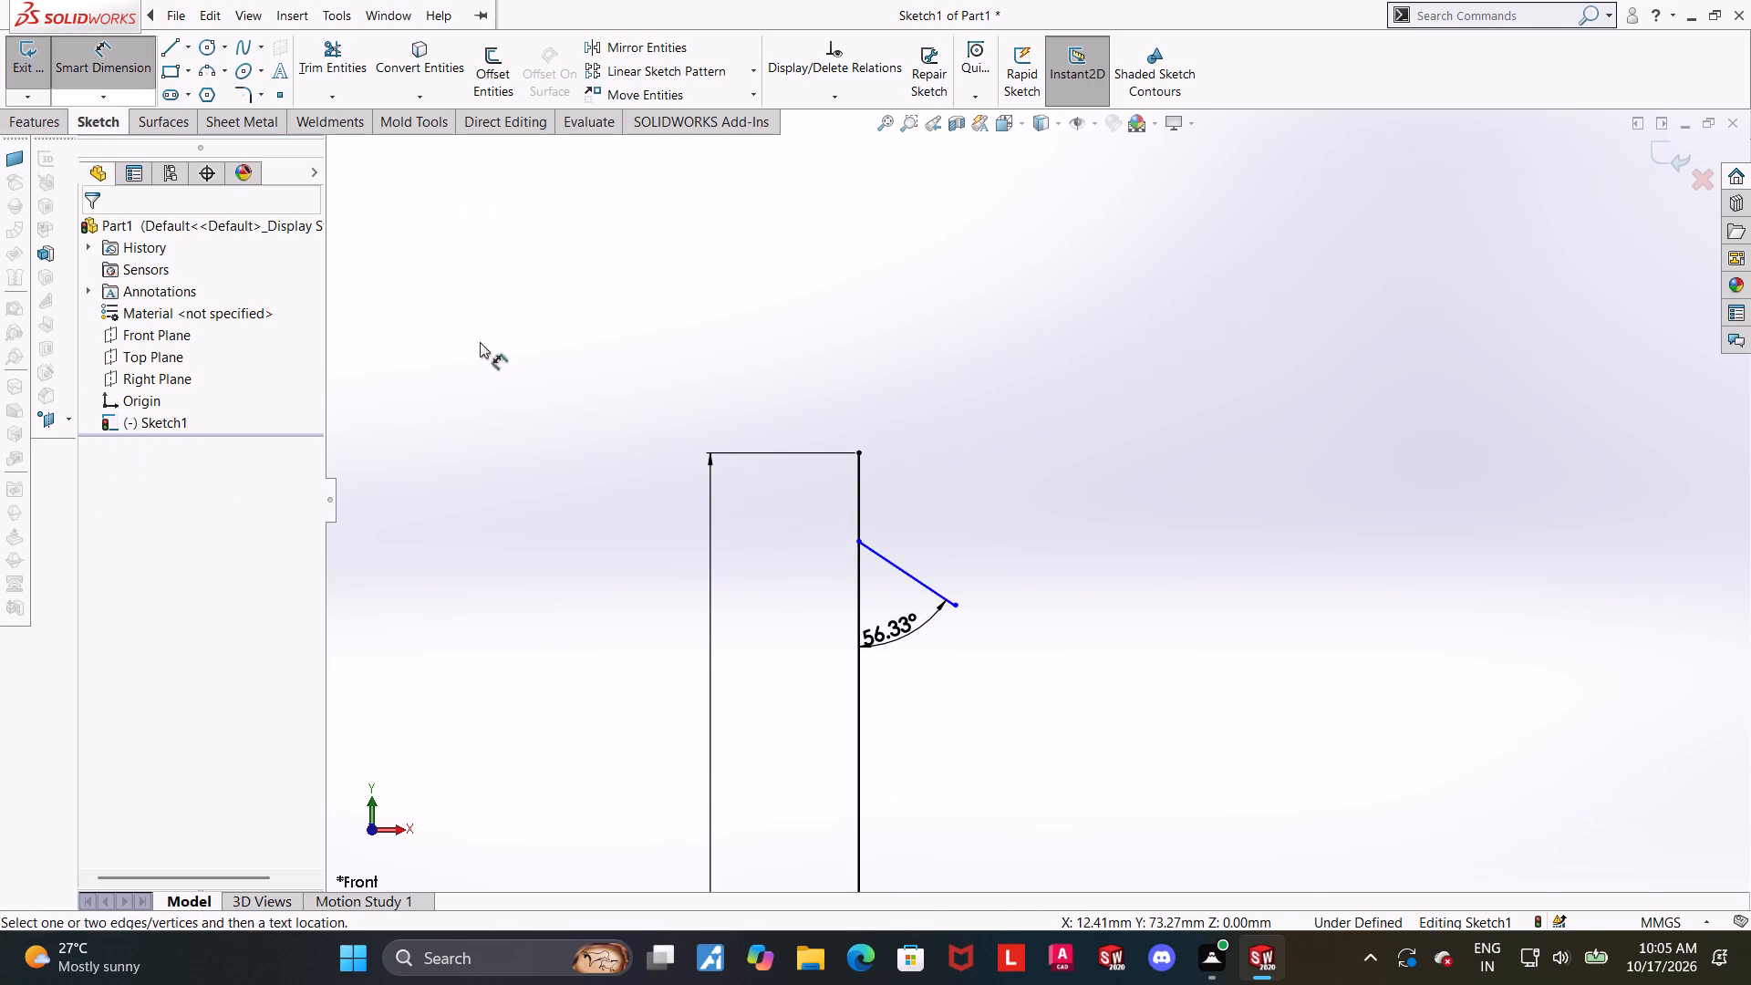
pyautogui.click(858, 541)
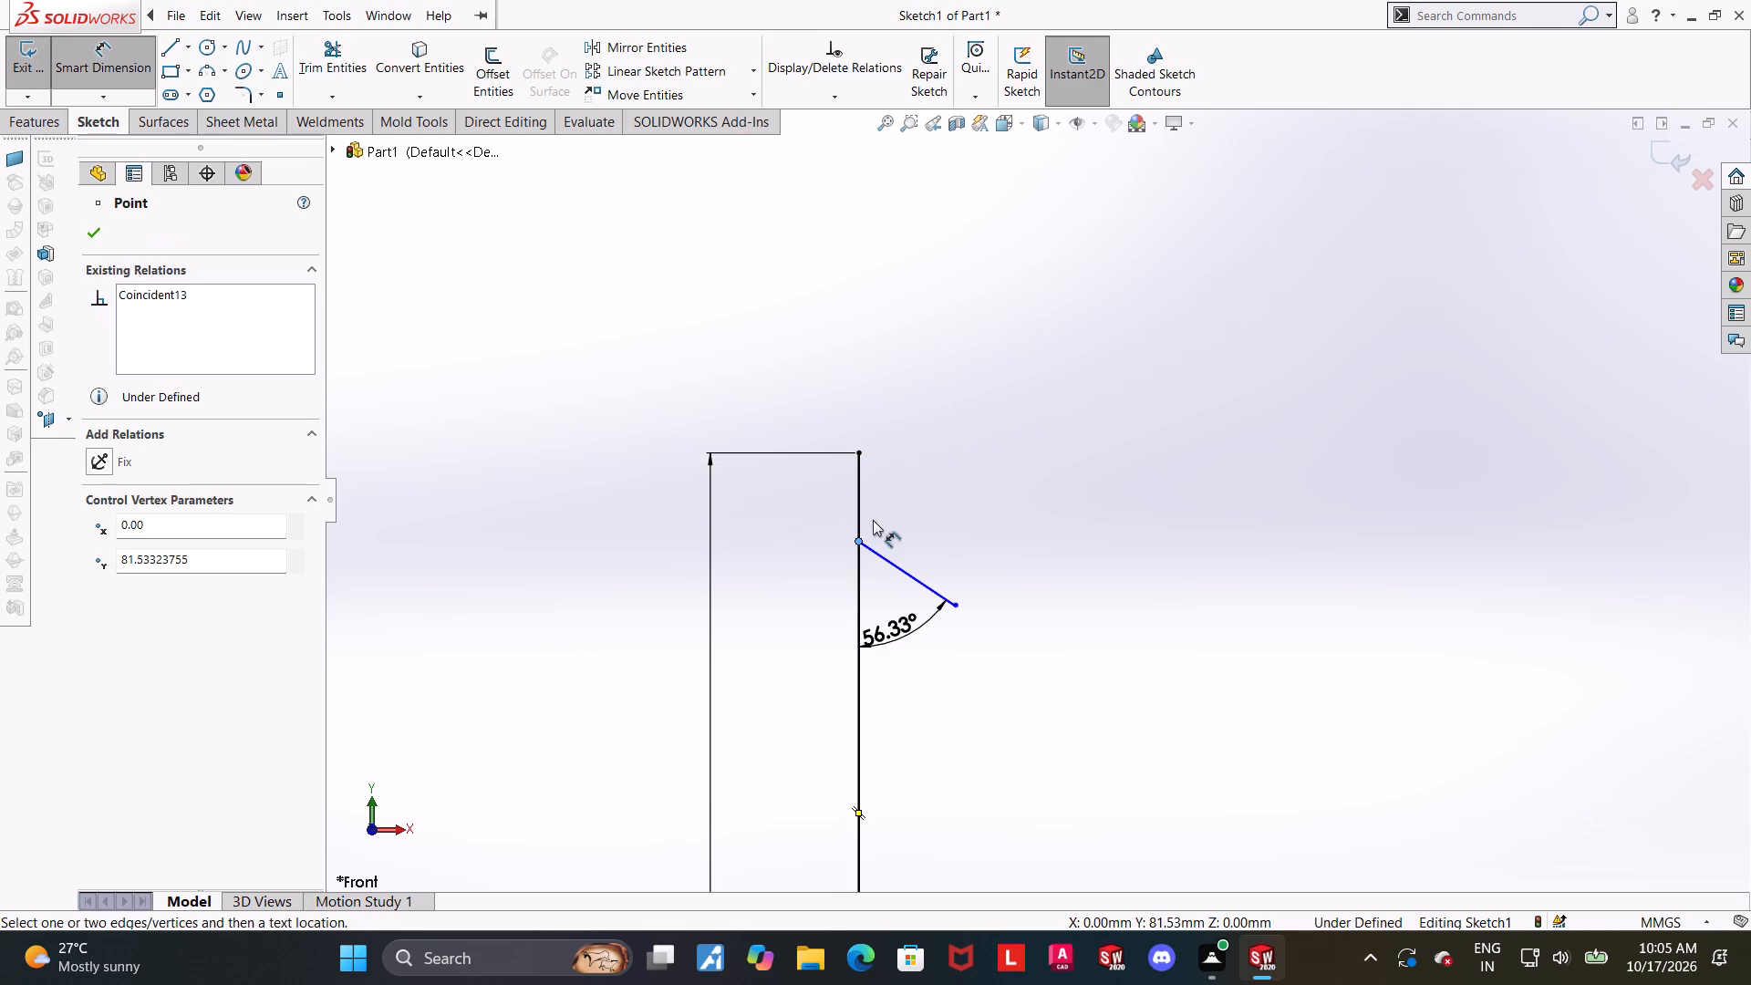
pyautogui.click(862, 449)
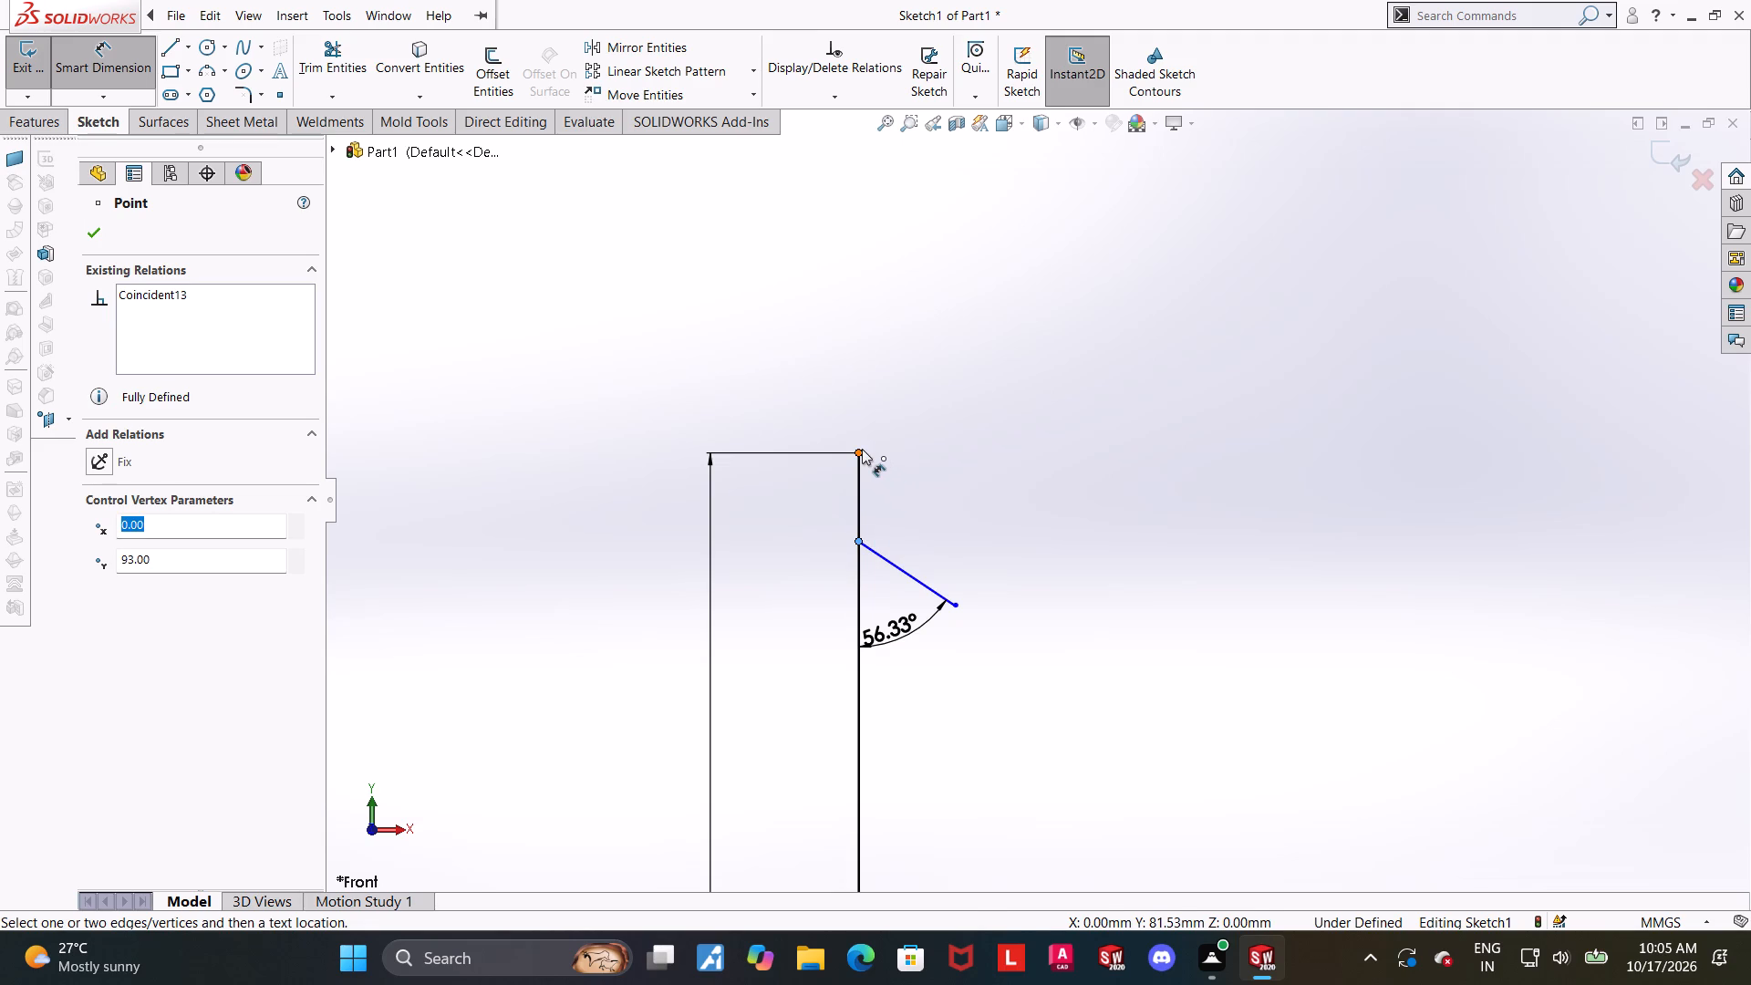
pyautogui.click(978, 501)
pyautogui.press('1')
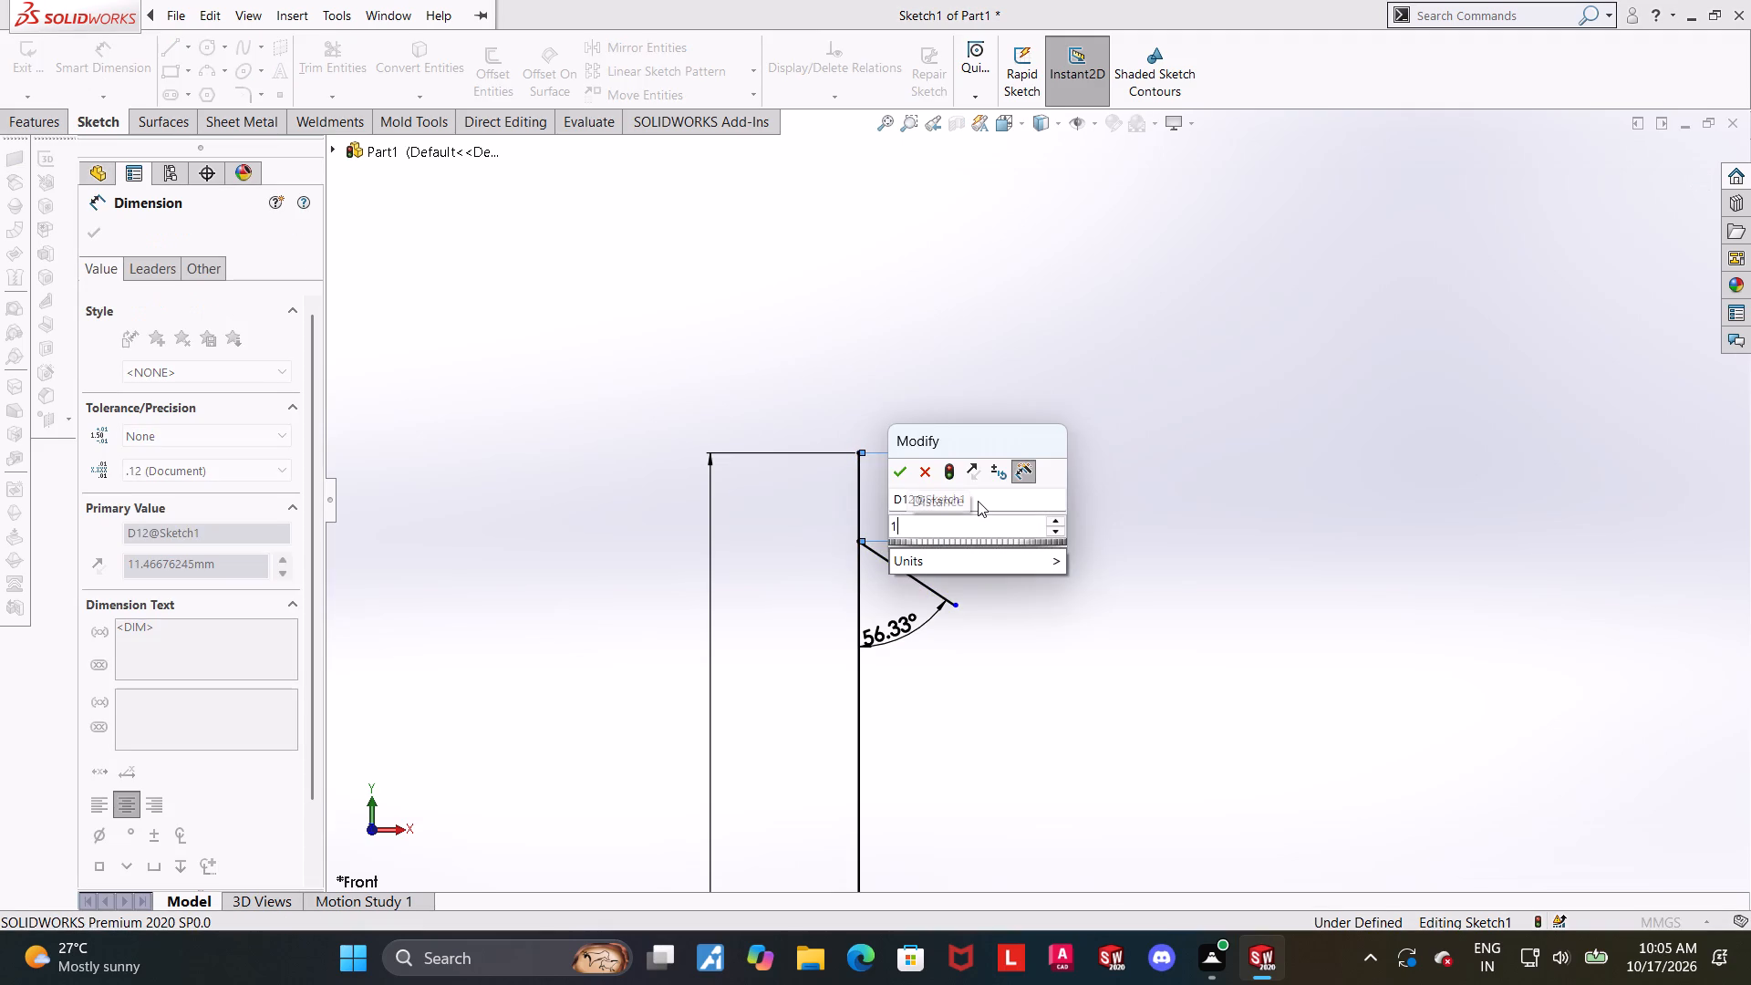
pyautogui.press('3')
pyautogui.write('+3')
pyautogui.press('Return')
pyautogui.press('Escape')
pyautogui.click(1440, 587)
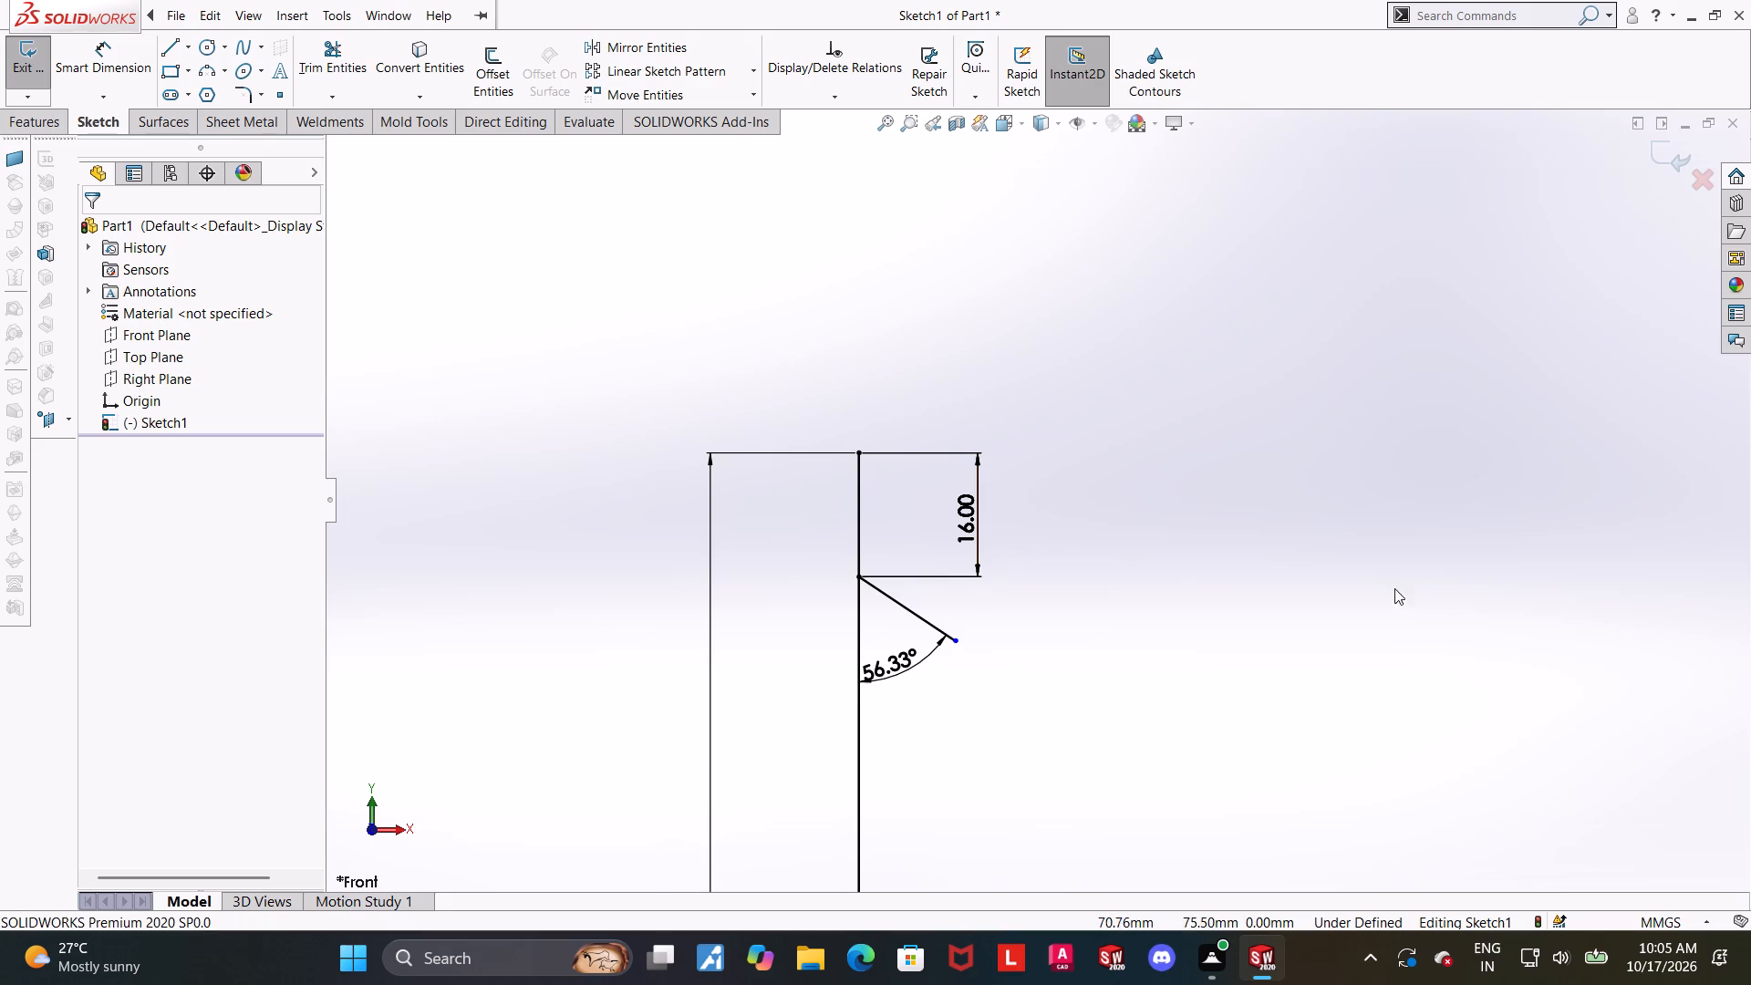
# Set the angle between the vertical leg and the sloping line to 169/2 degrees.
pyautogui.scroll(3, 1255, 617)
pyautogui.scroll(-3, 1065, 599)
pyautogui.scroll(-2, 931, 598)
pyautogui.doubleClick(891, 561)
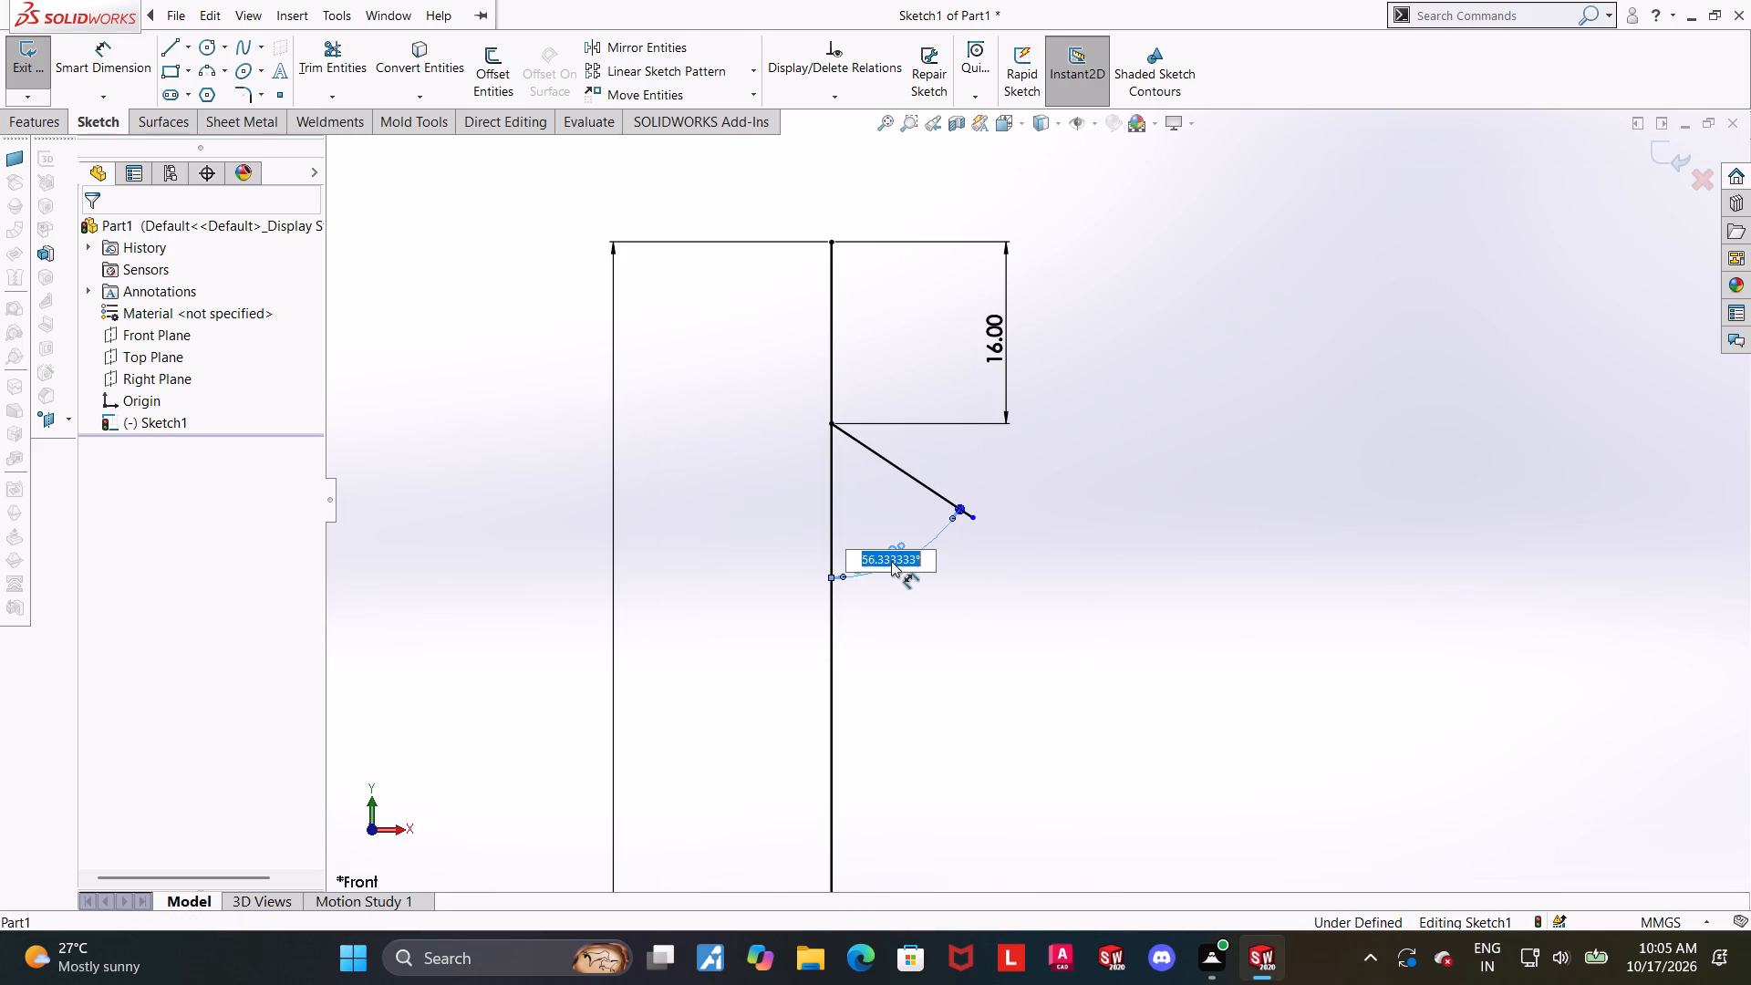
pyautogui.moveTo(926, 563); pyautogui.dragTo(488, 553)
pyautogui.press('1')
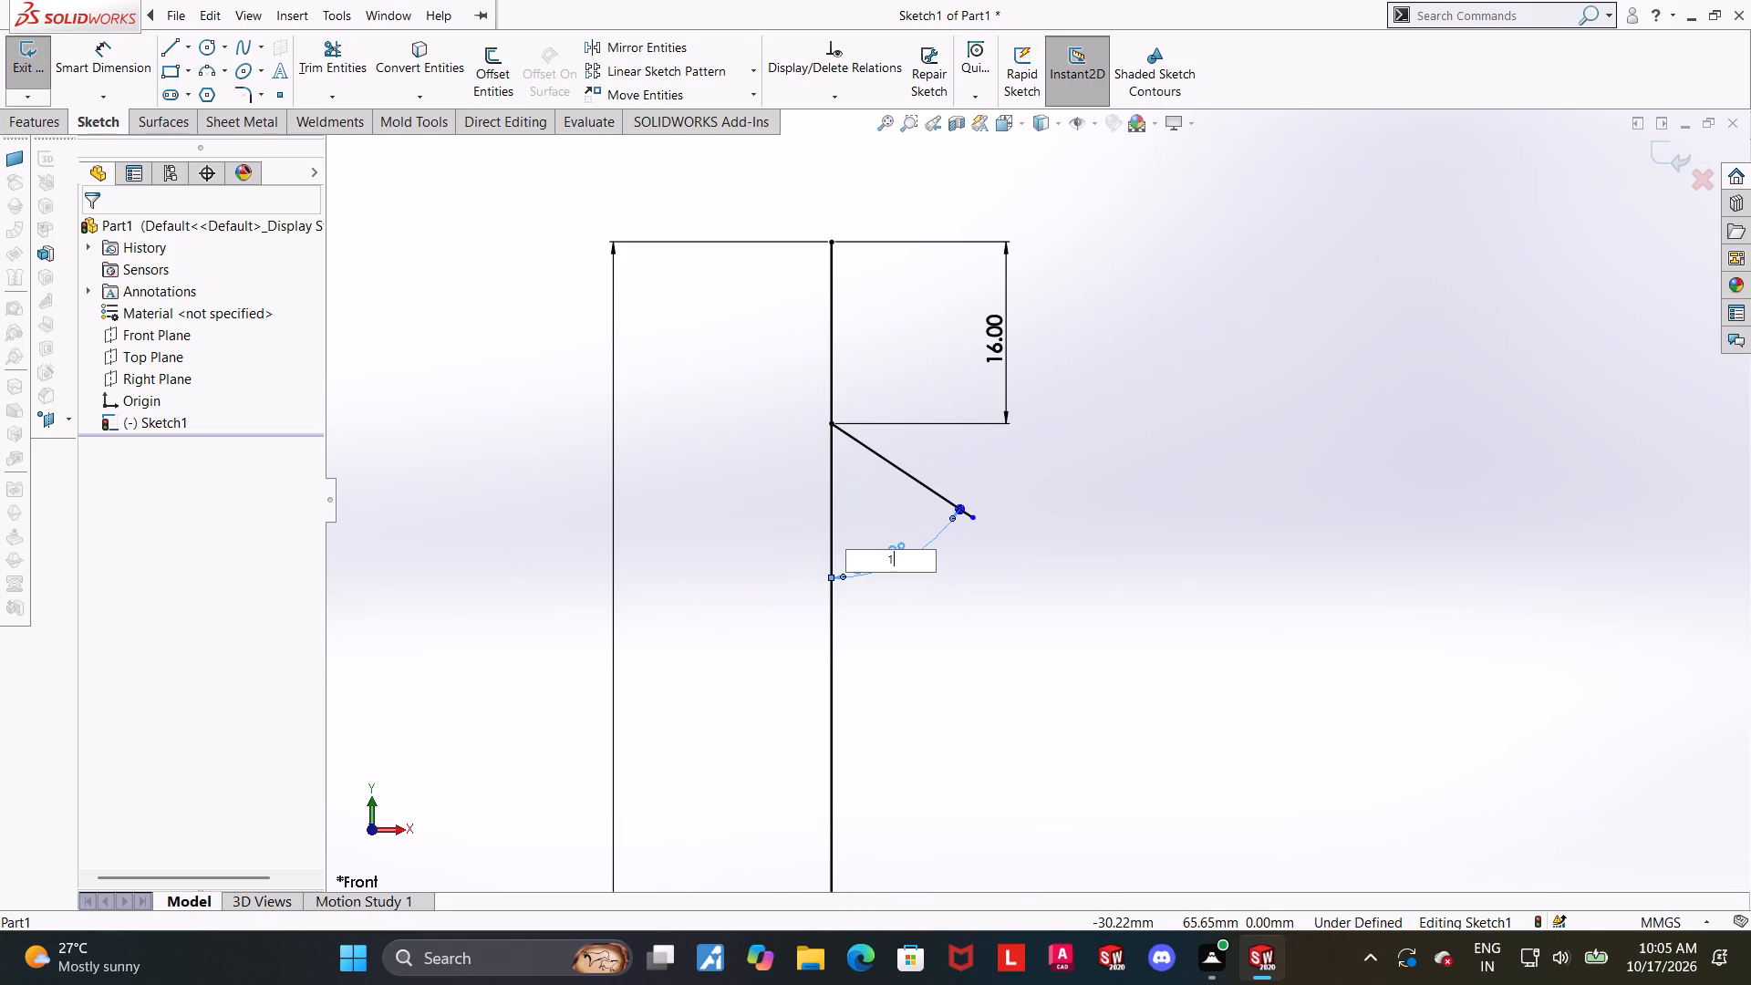
pyautogui.write('69/2')
pyautogui.press('Return')
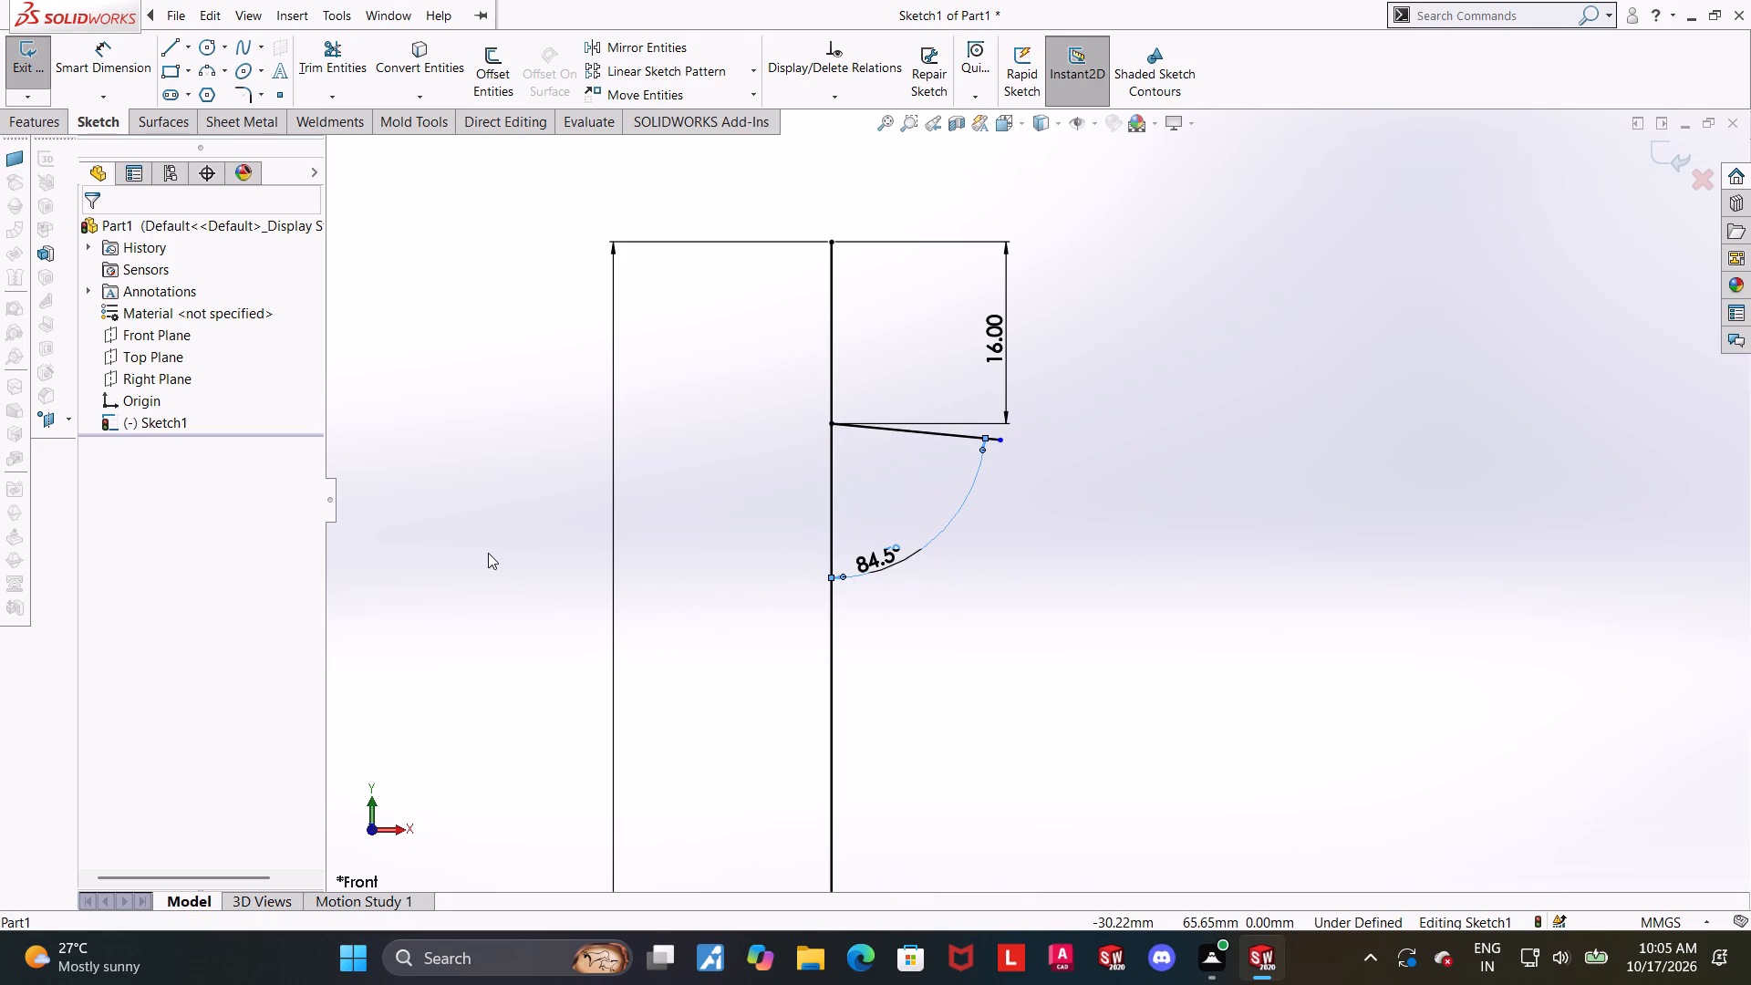
pyautogui.click(1097, 503)
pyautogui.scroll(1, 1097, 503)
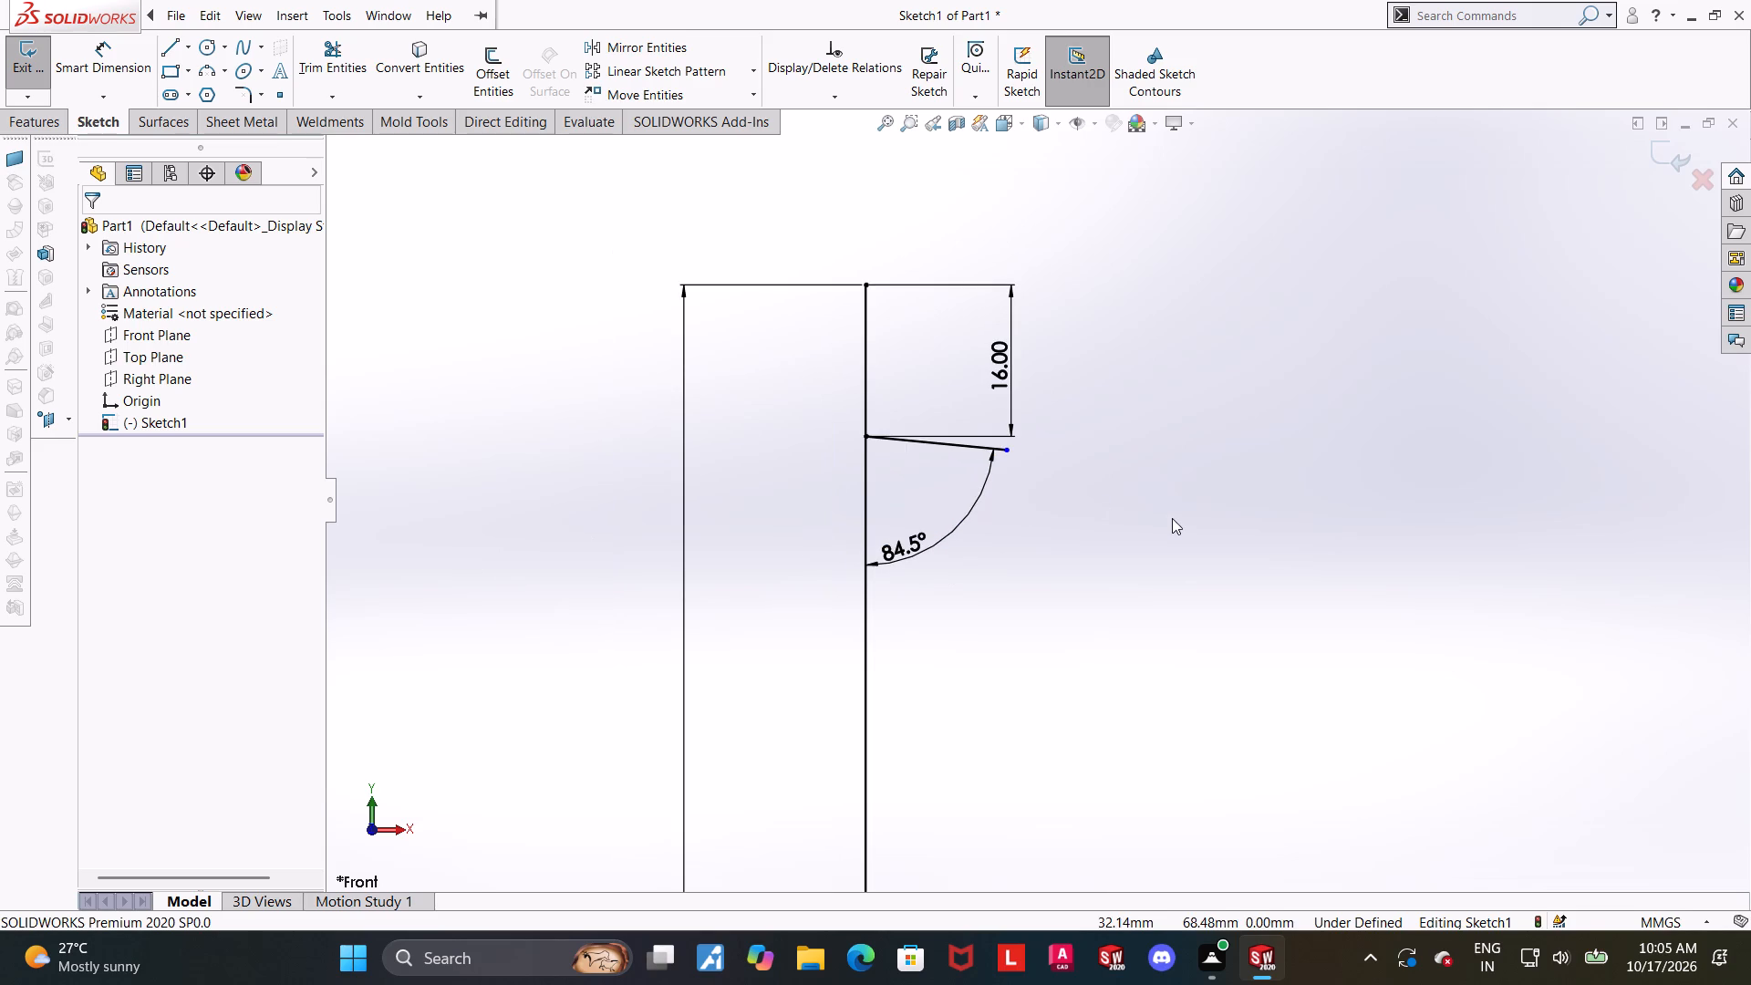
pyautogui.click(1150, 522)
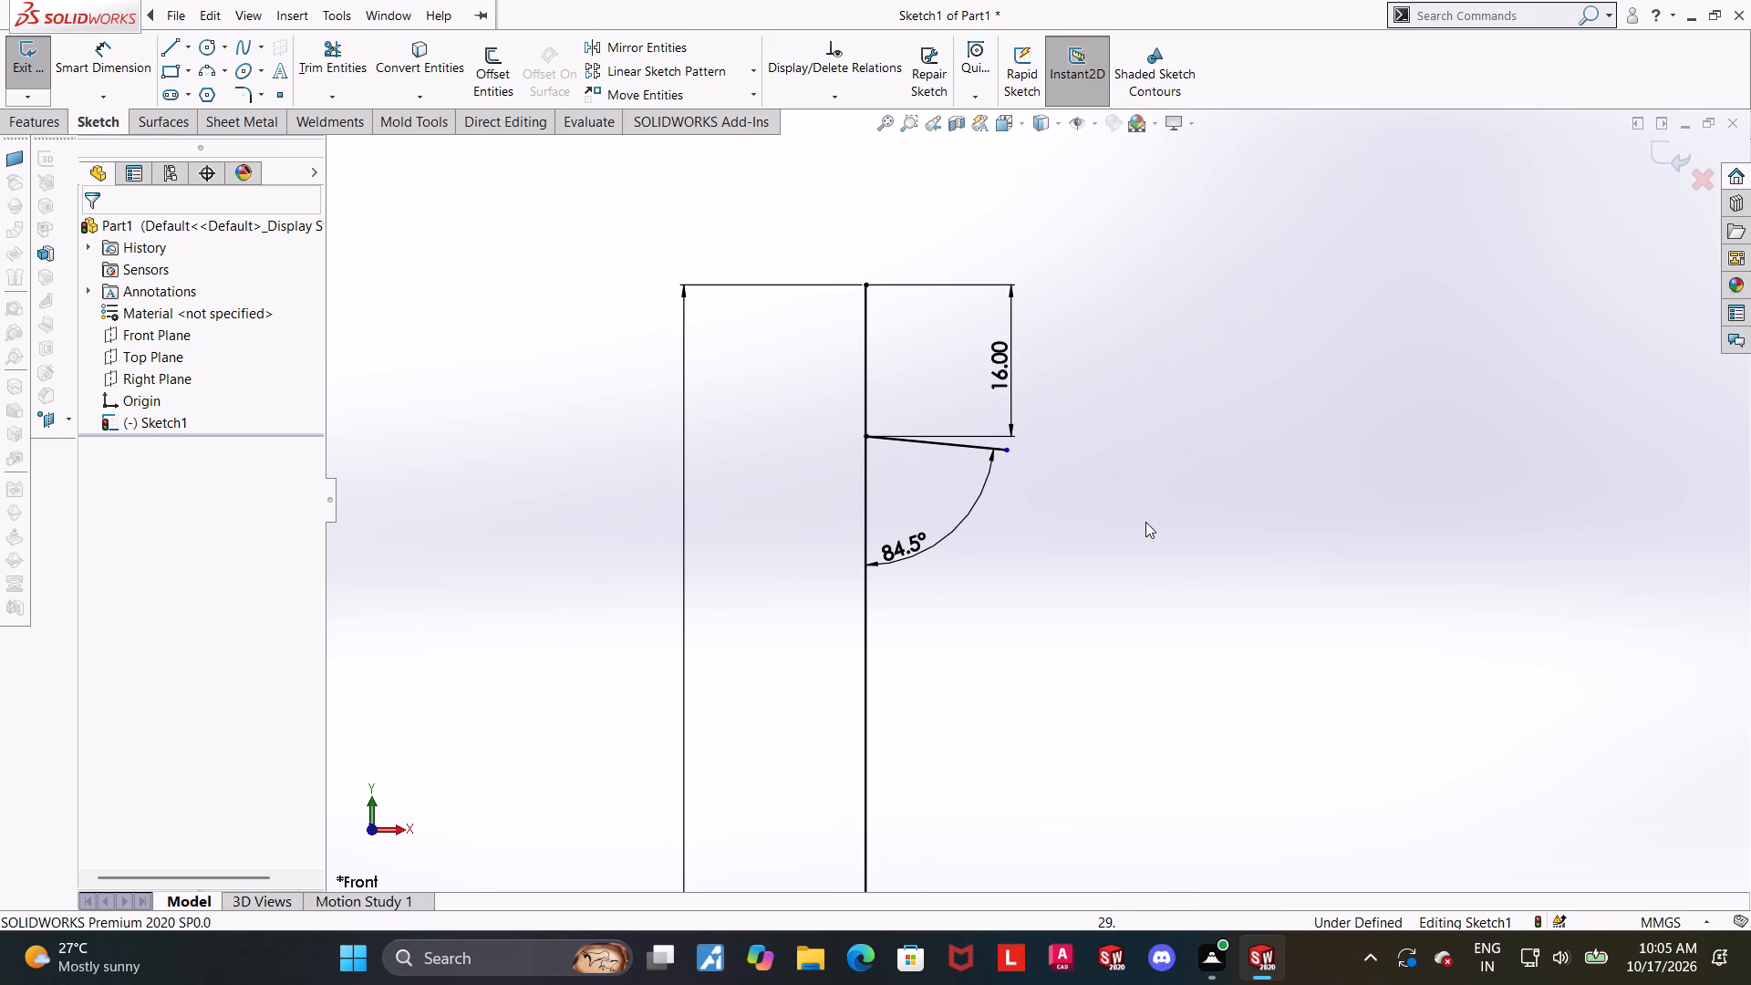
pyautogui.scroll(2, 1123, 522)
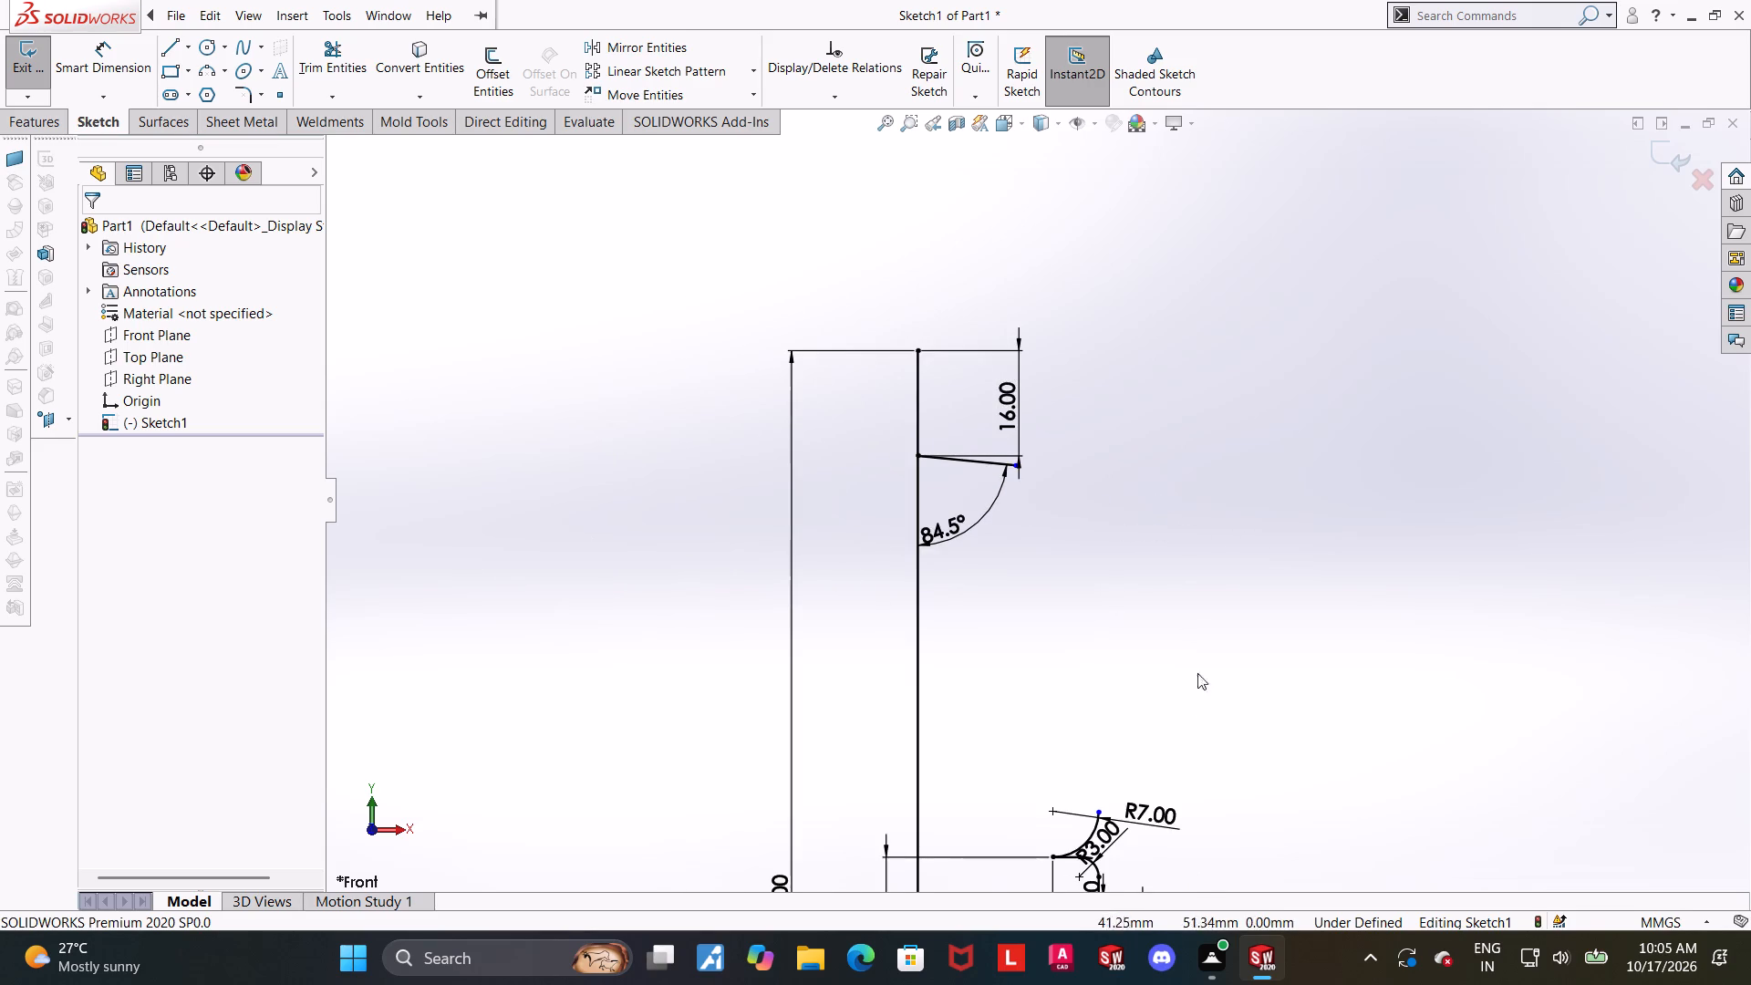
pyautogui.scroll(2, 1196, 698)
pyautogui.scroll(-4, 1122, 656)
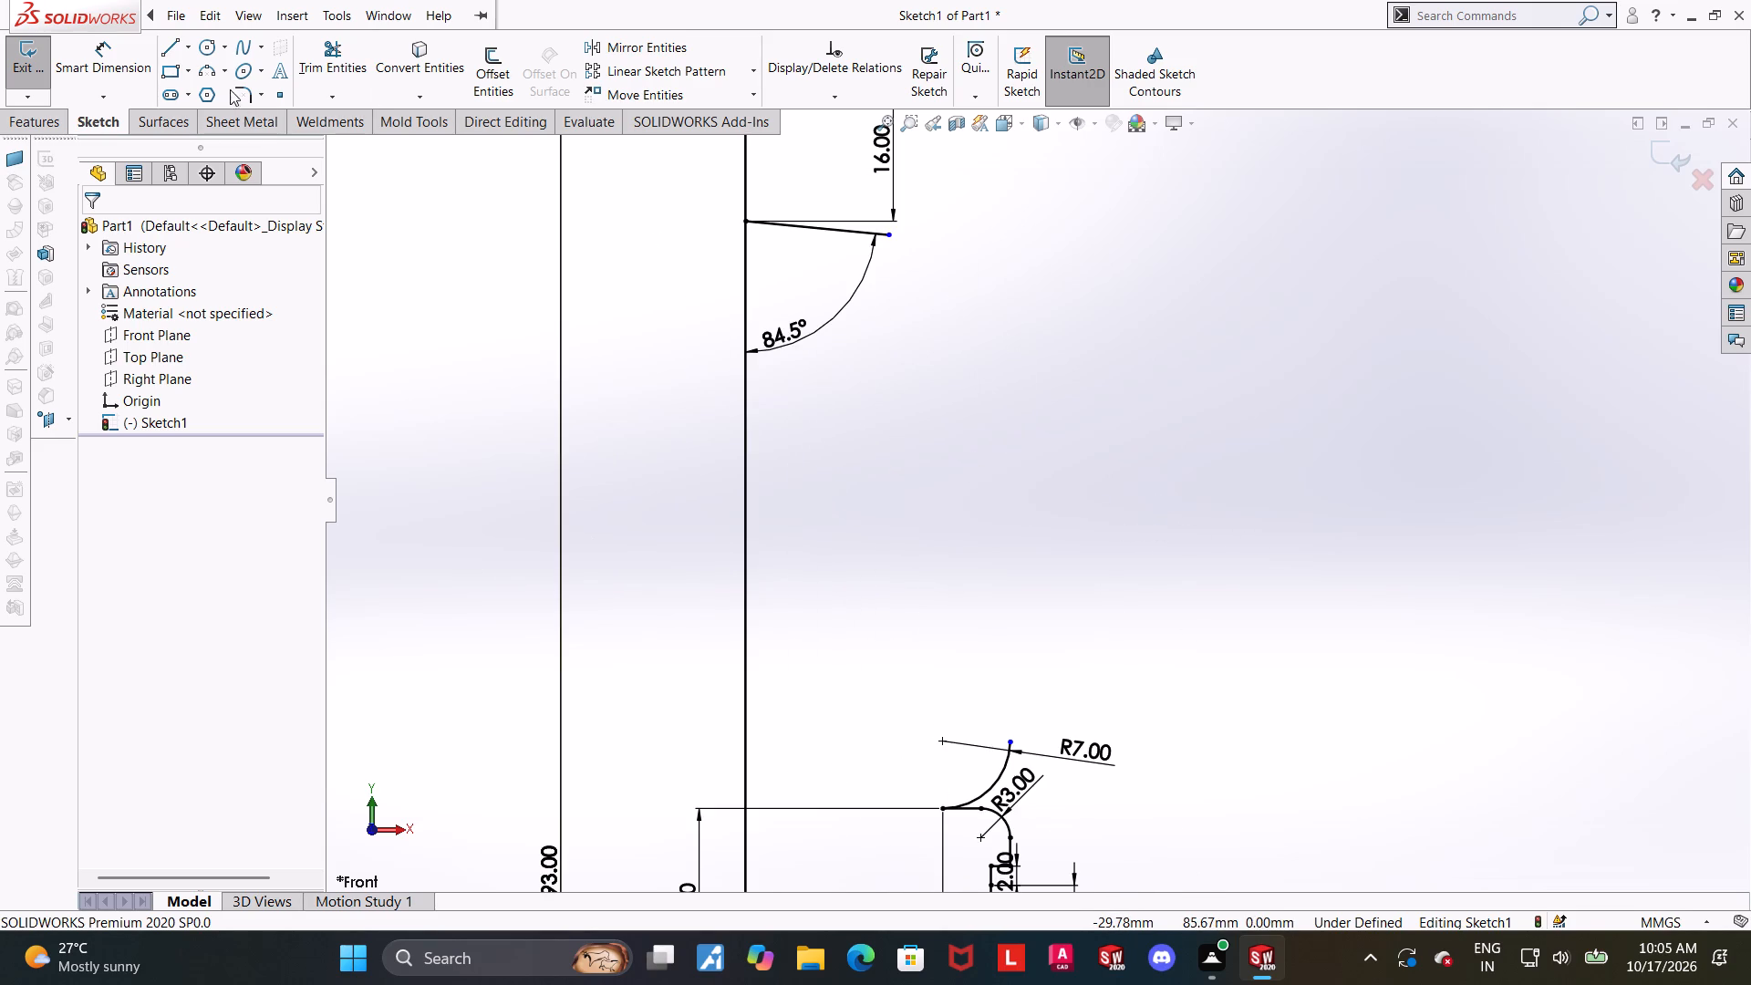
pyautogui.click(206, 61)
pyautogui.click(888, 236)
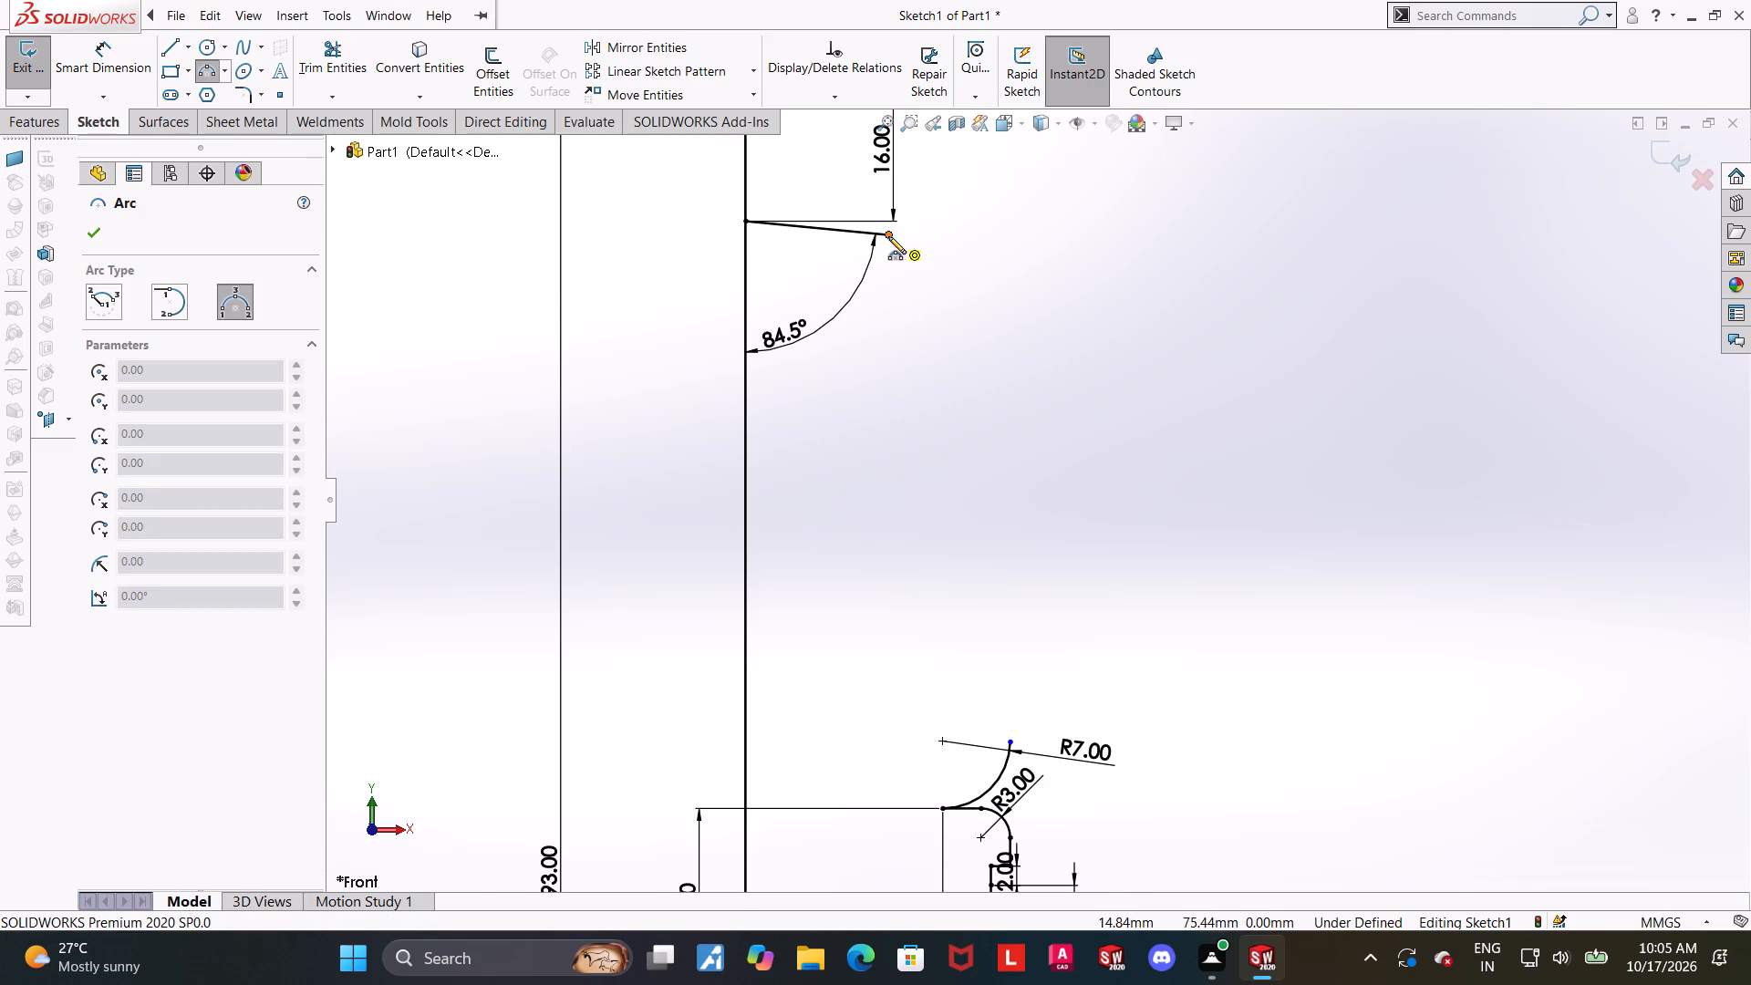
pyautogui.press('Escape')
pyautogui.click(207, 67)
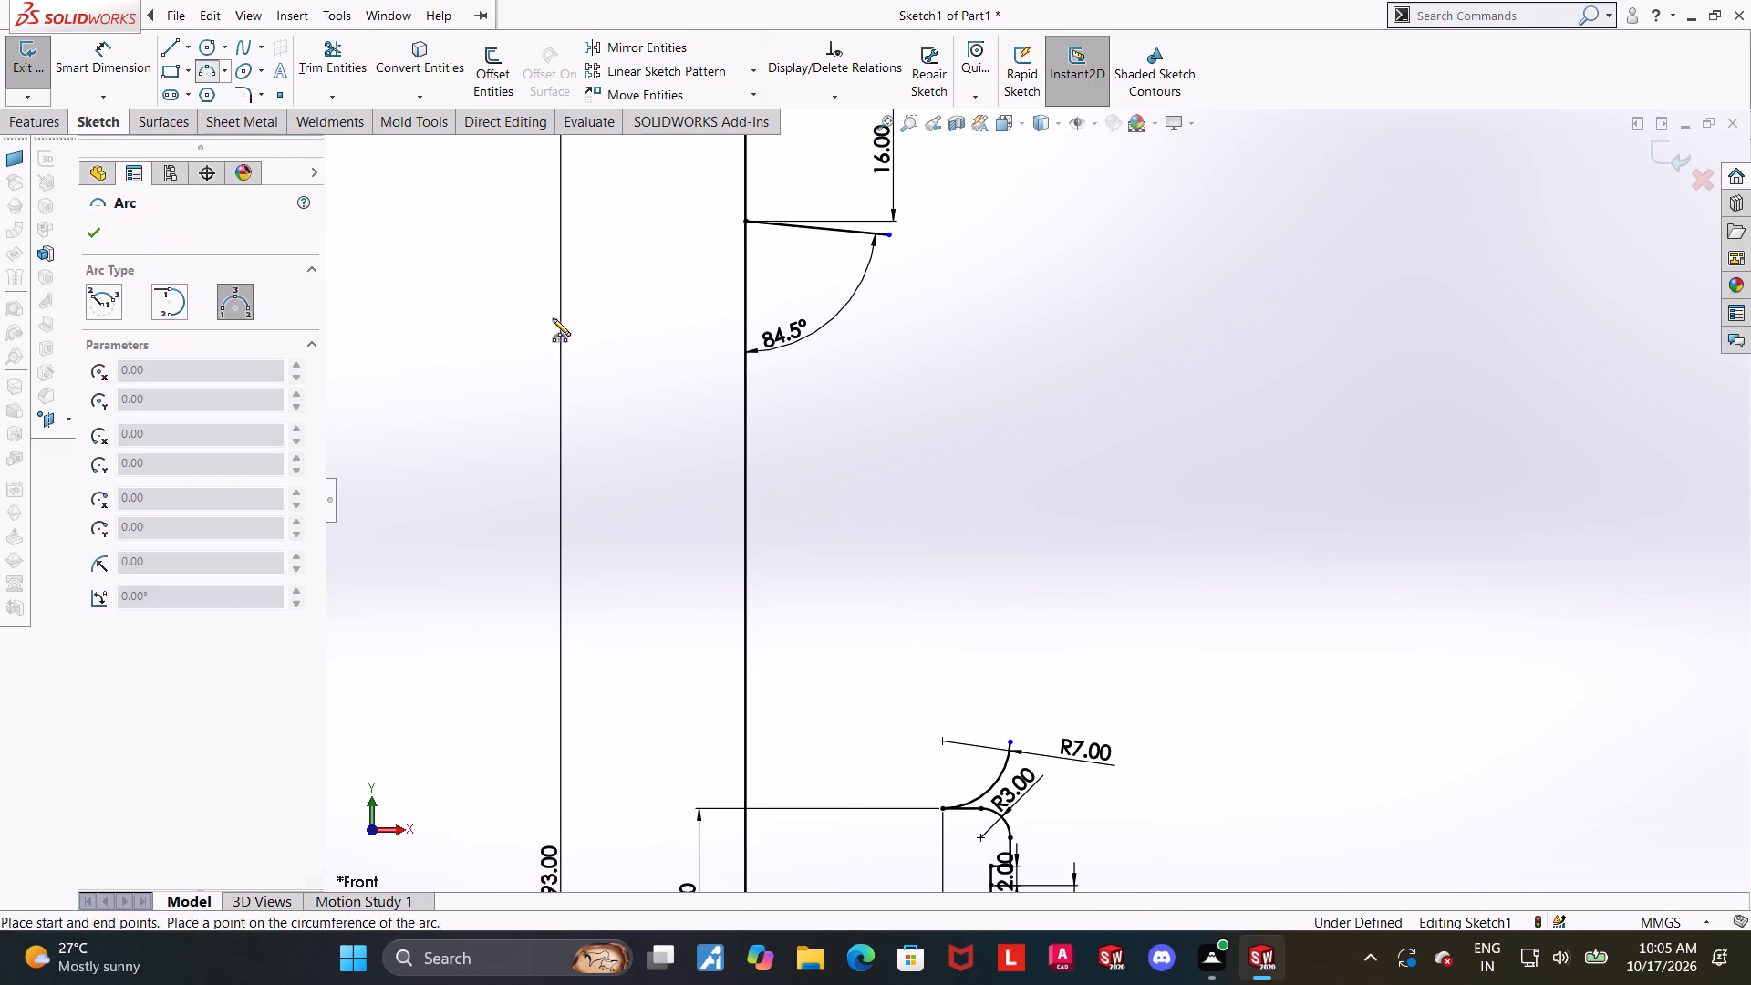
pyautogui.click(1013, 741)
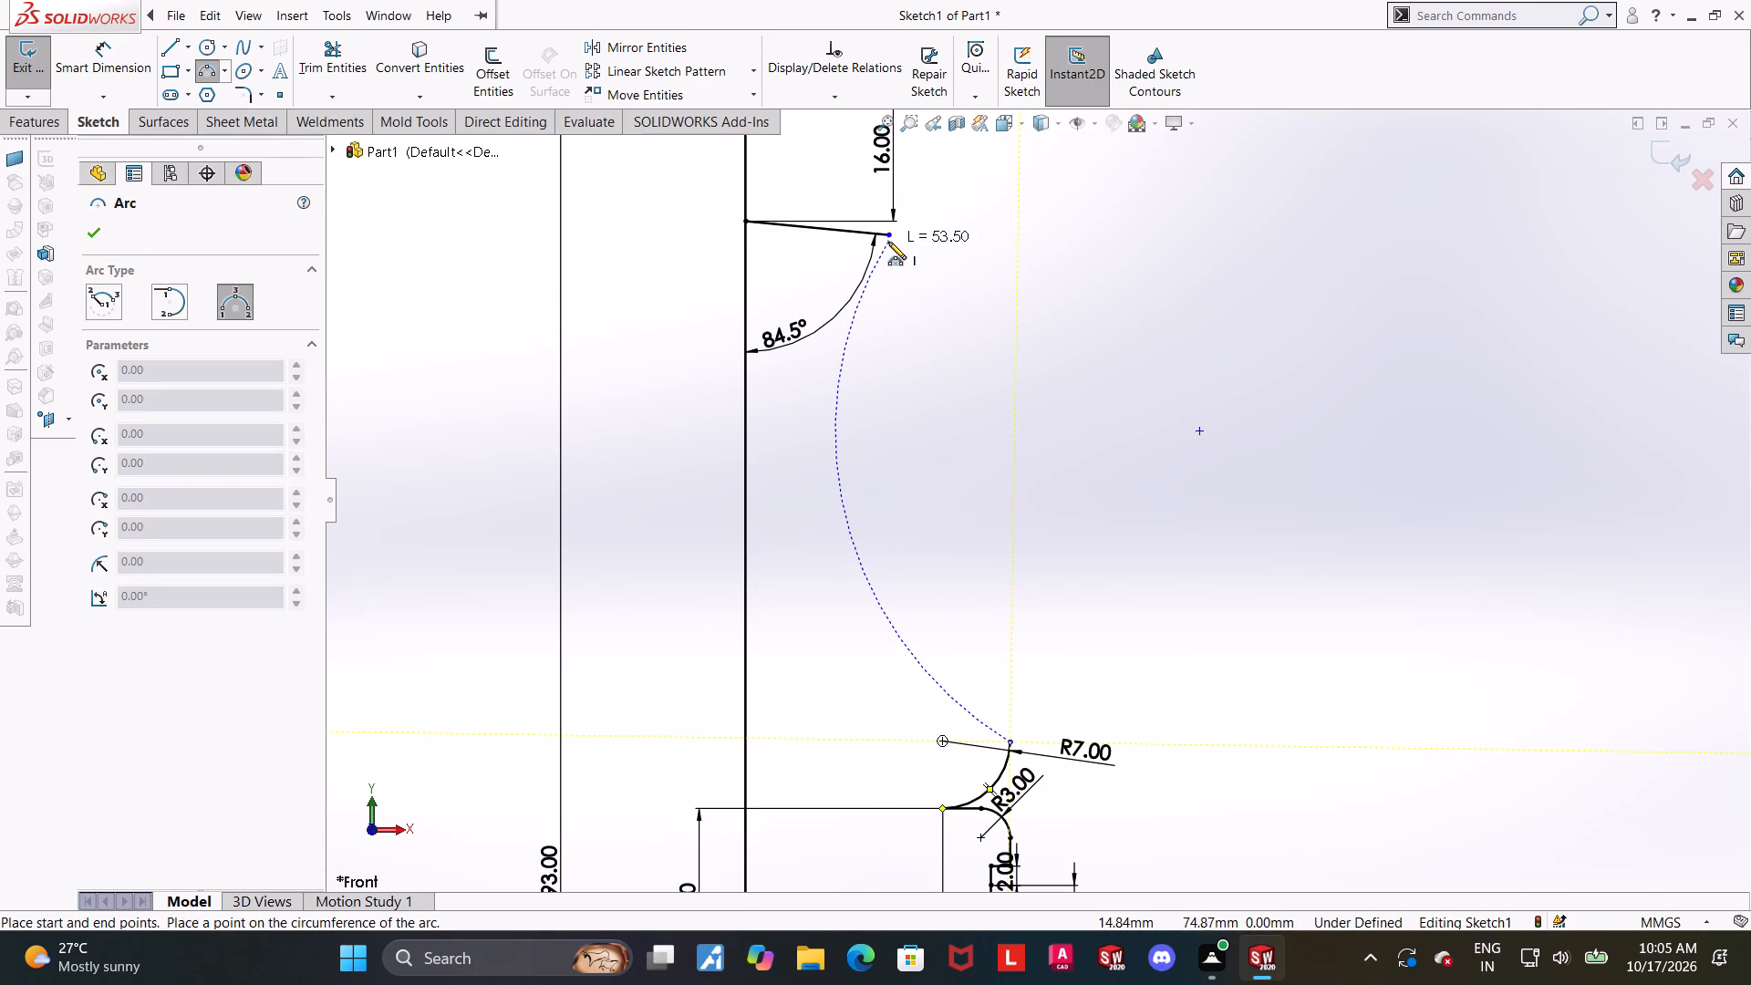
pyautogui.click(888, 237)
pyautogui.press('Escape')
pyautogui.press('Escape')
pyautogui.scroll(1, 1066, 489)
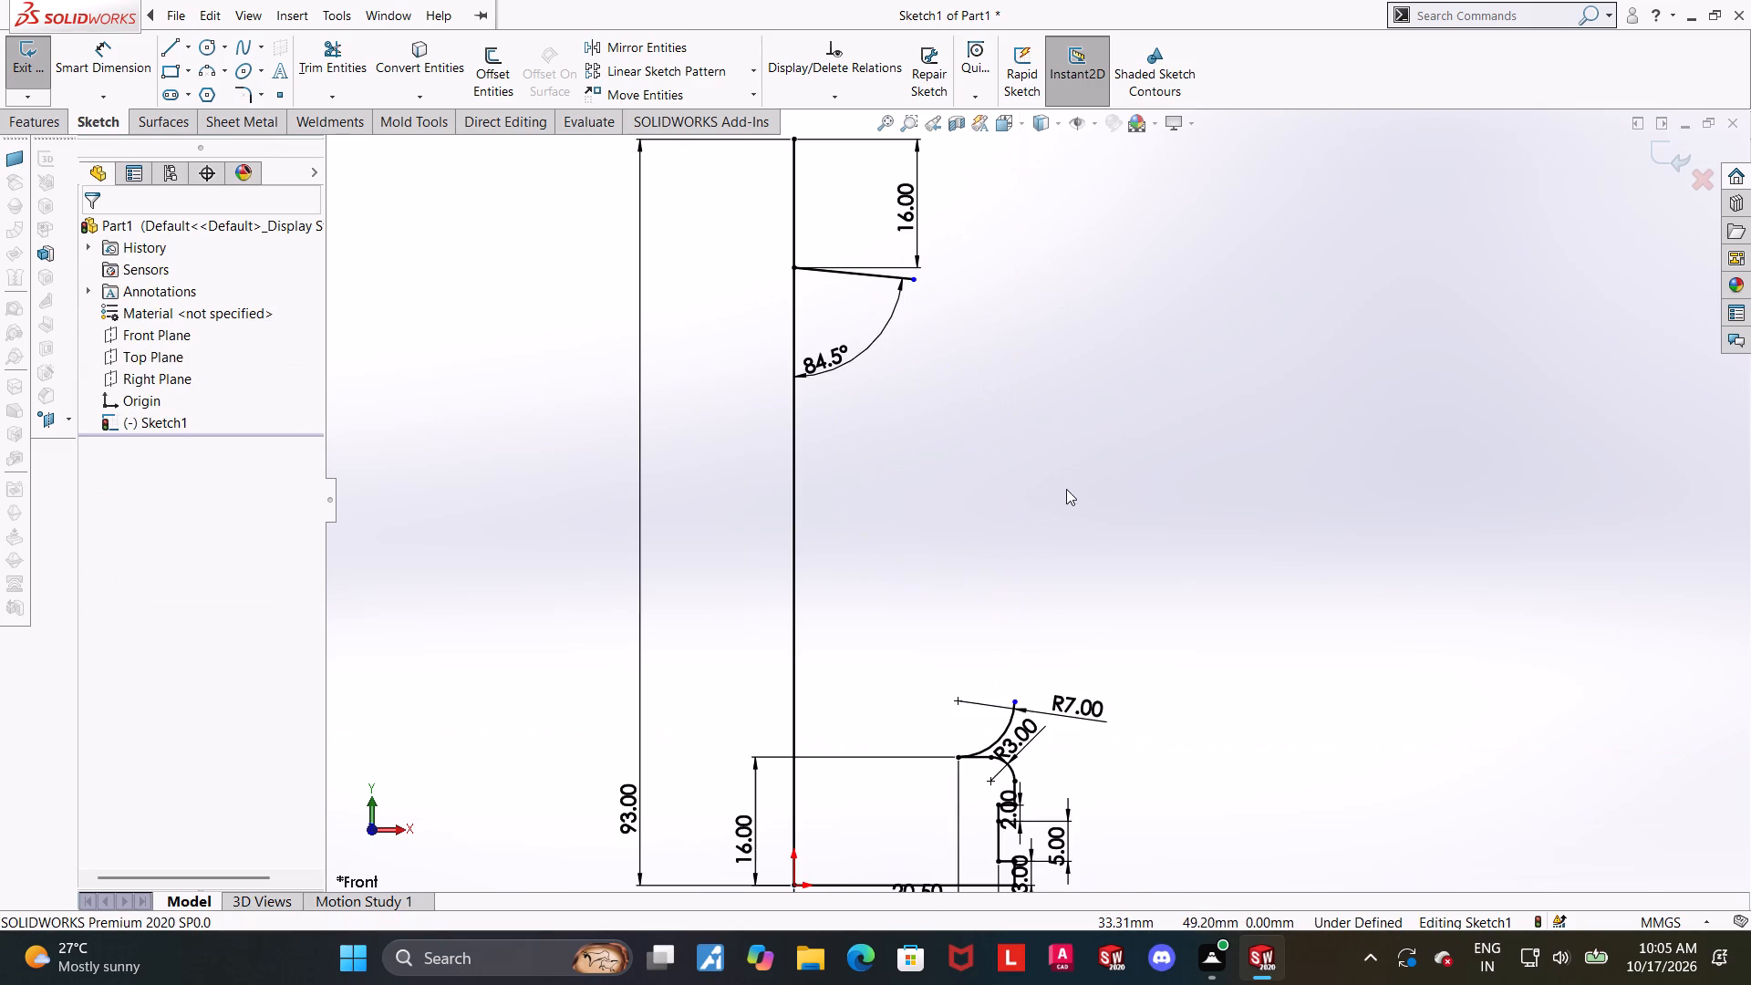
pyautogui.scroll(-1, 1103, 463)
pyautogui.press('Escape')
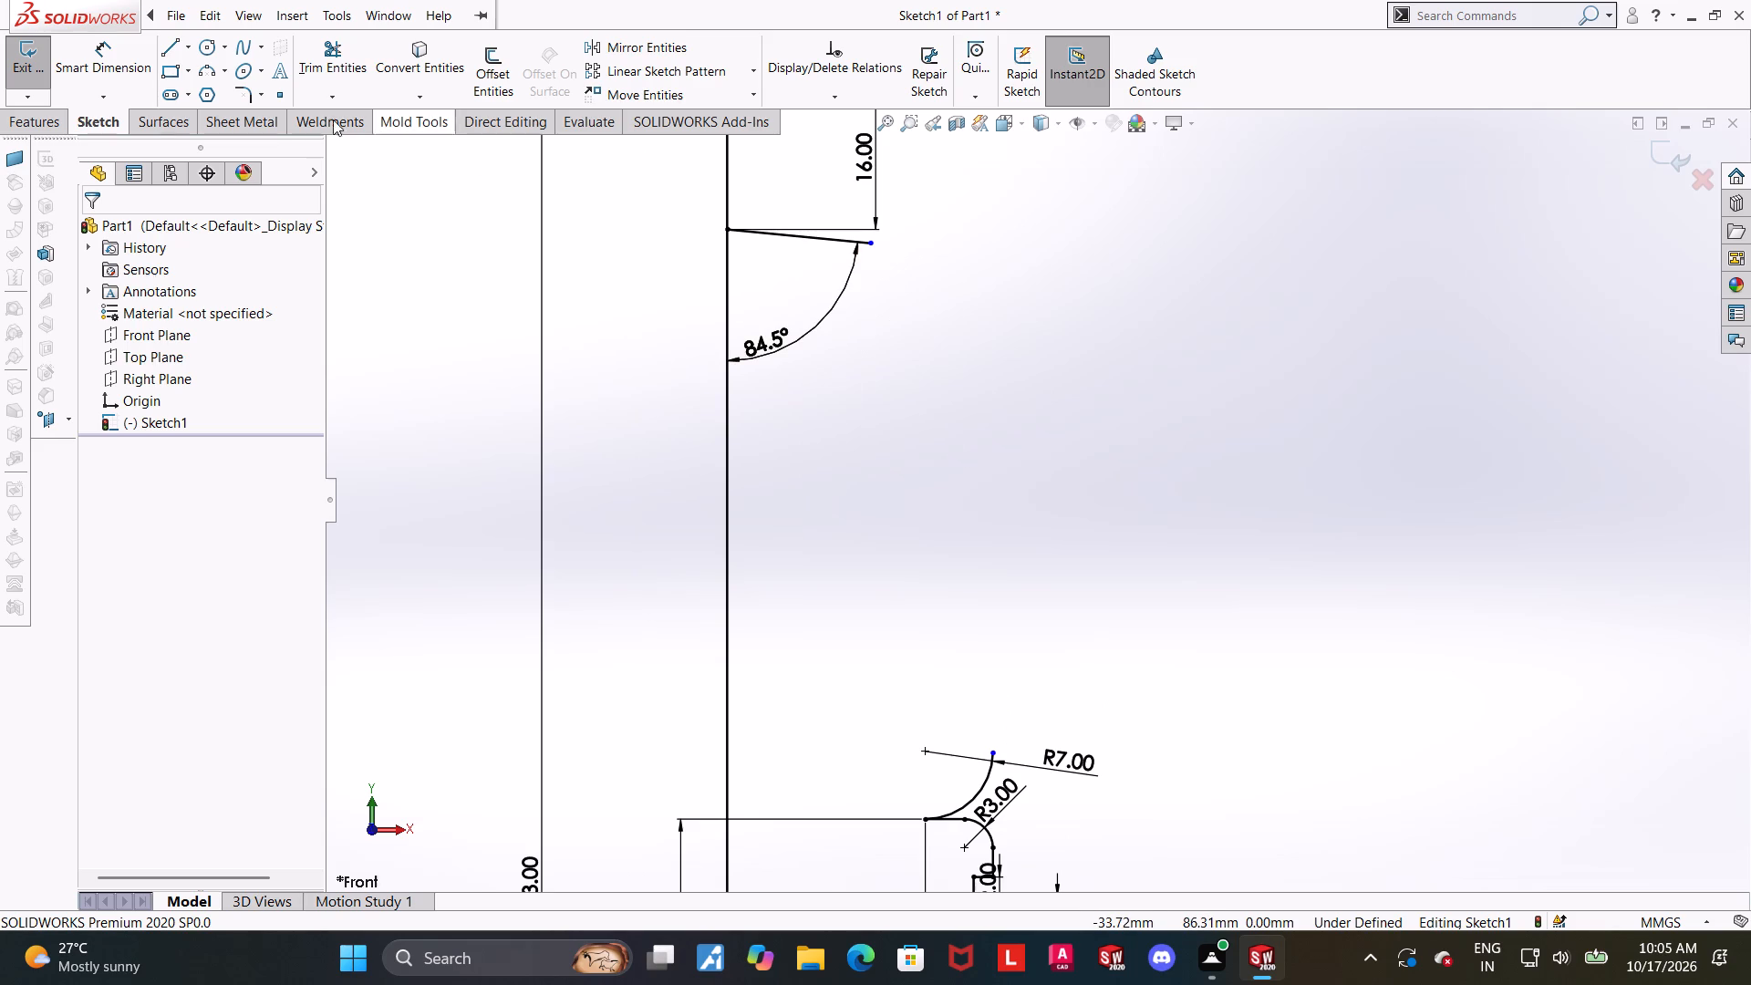
# Sketch a three-point arc from the R7 arc's upper end to the sloping line's outer end, bulging toward the leg, radius about 33.4 mm.
pyautogui.click(211, 70)
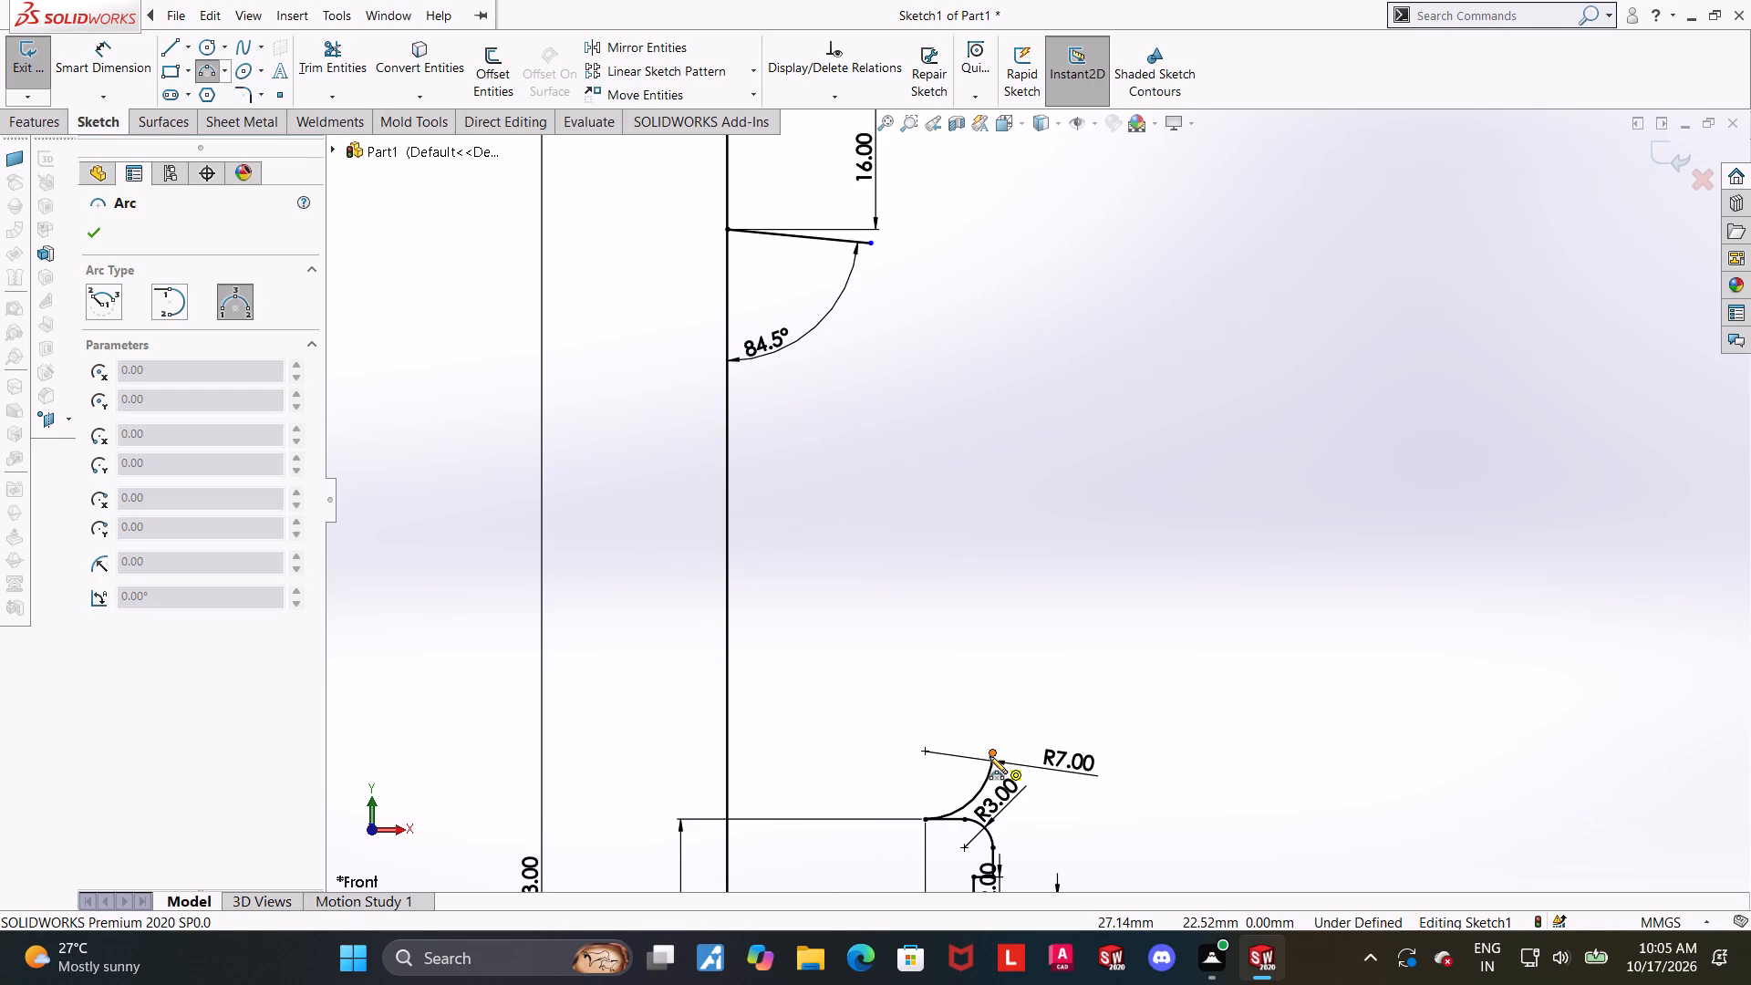
pyautogui.click(989, 756)
pyautogui.click(870, 242)
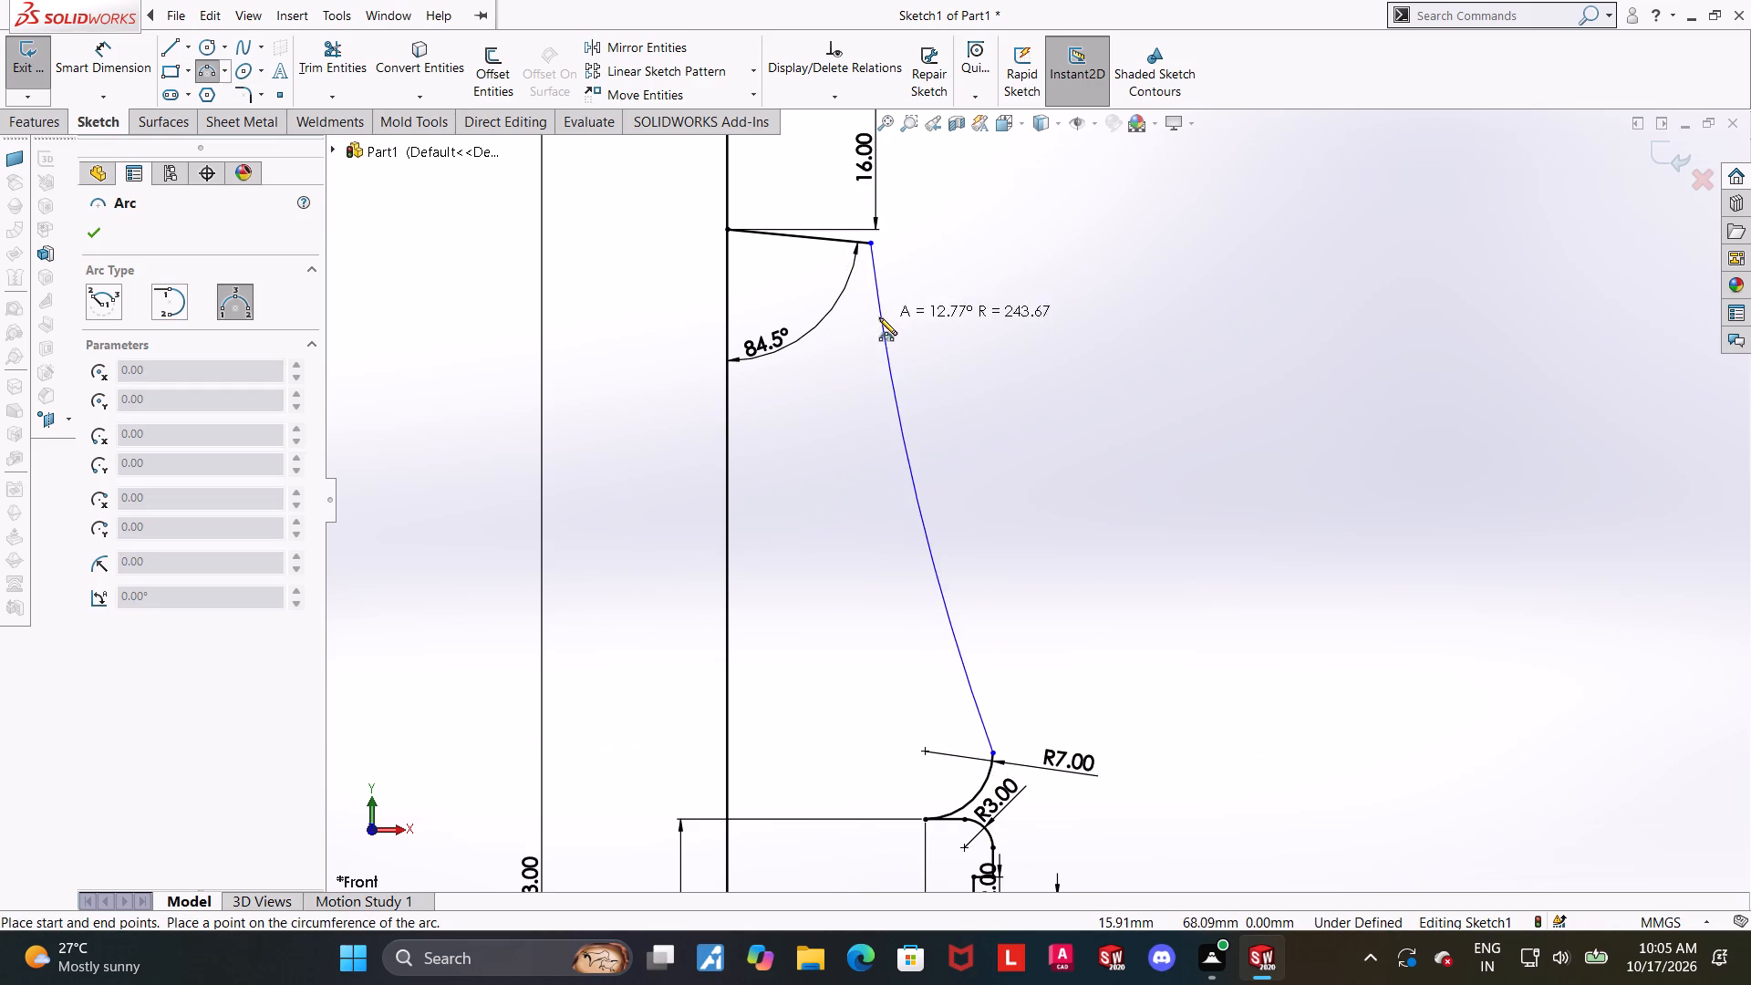
pyautogui.click(798, 395)
pyautogui.press('Escape')
pyautogui.press('Escape')
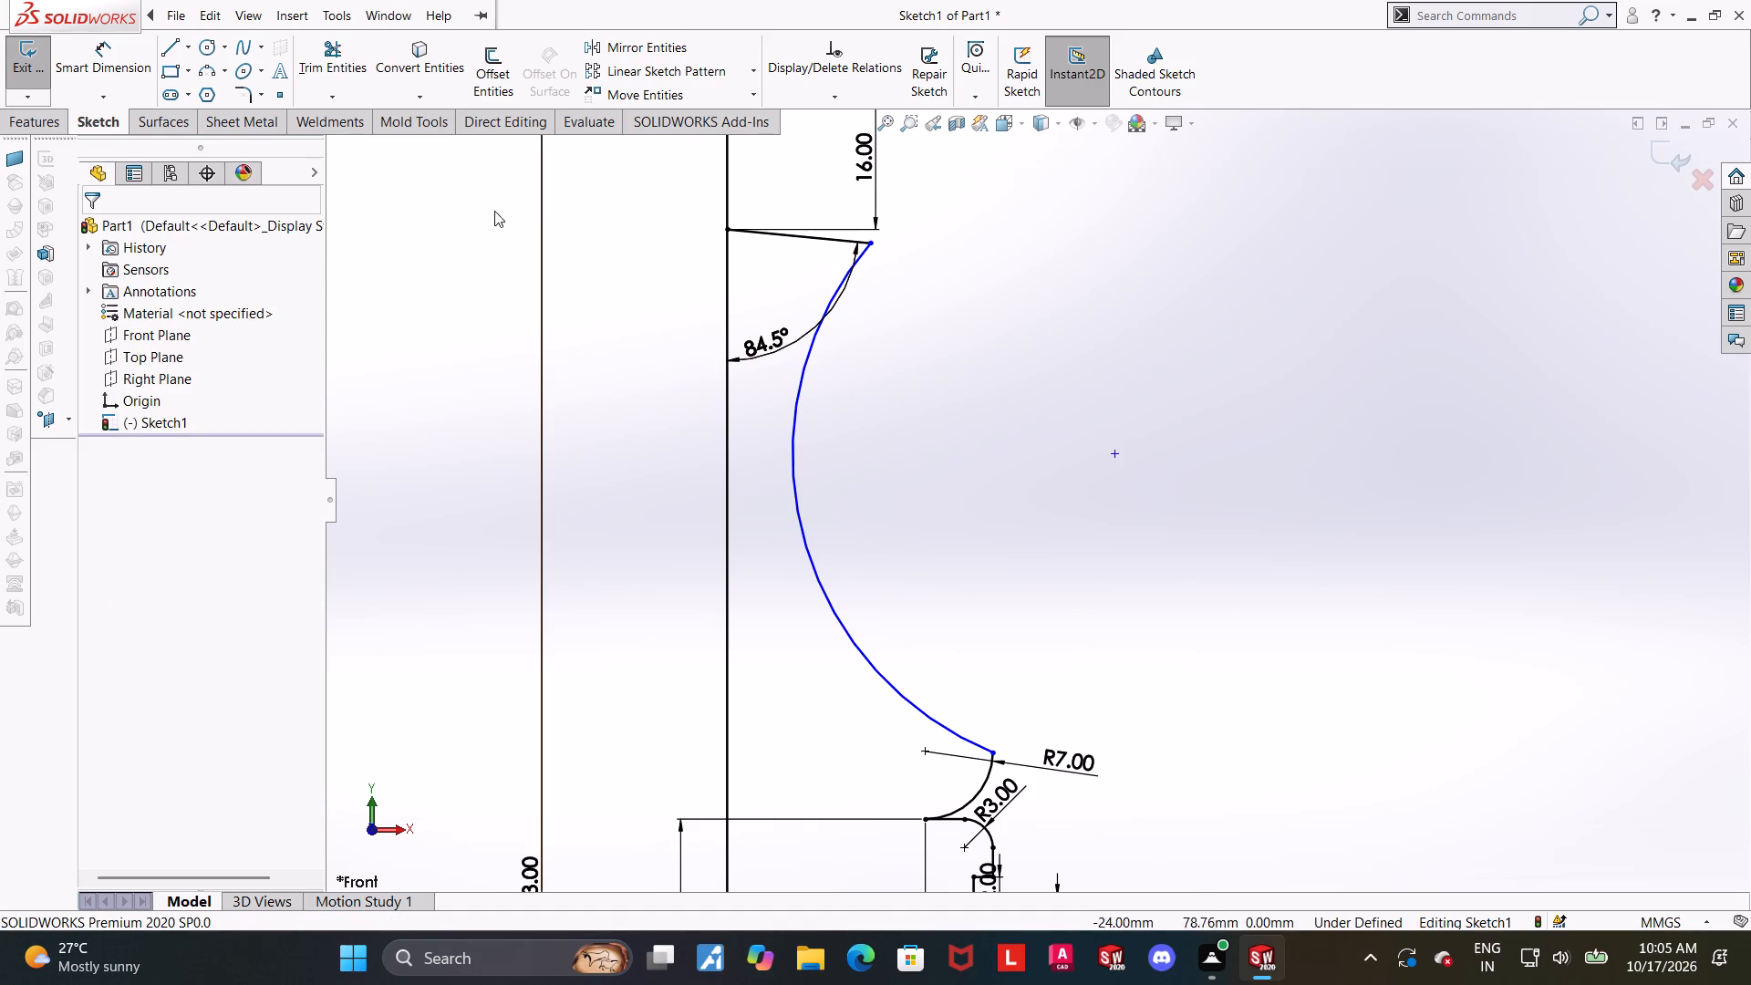
# Dimension the large arc's radius as 36 mm.
pyautogui.click(120, 72)
pyautogui.click(796, 501)
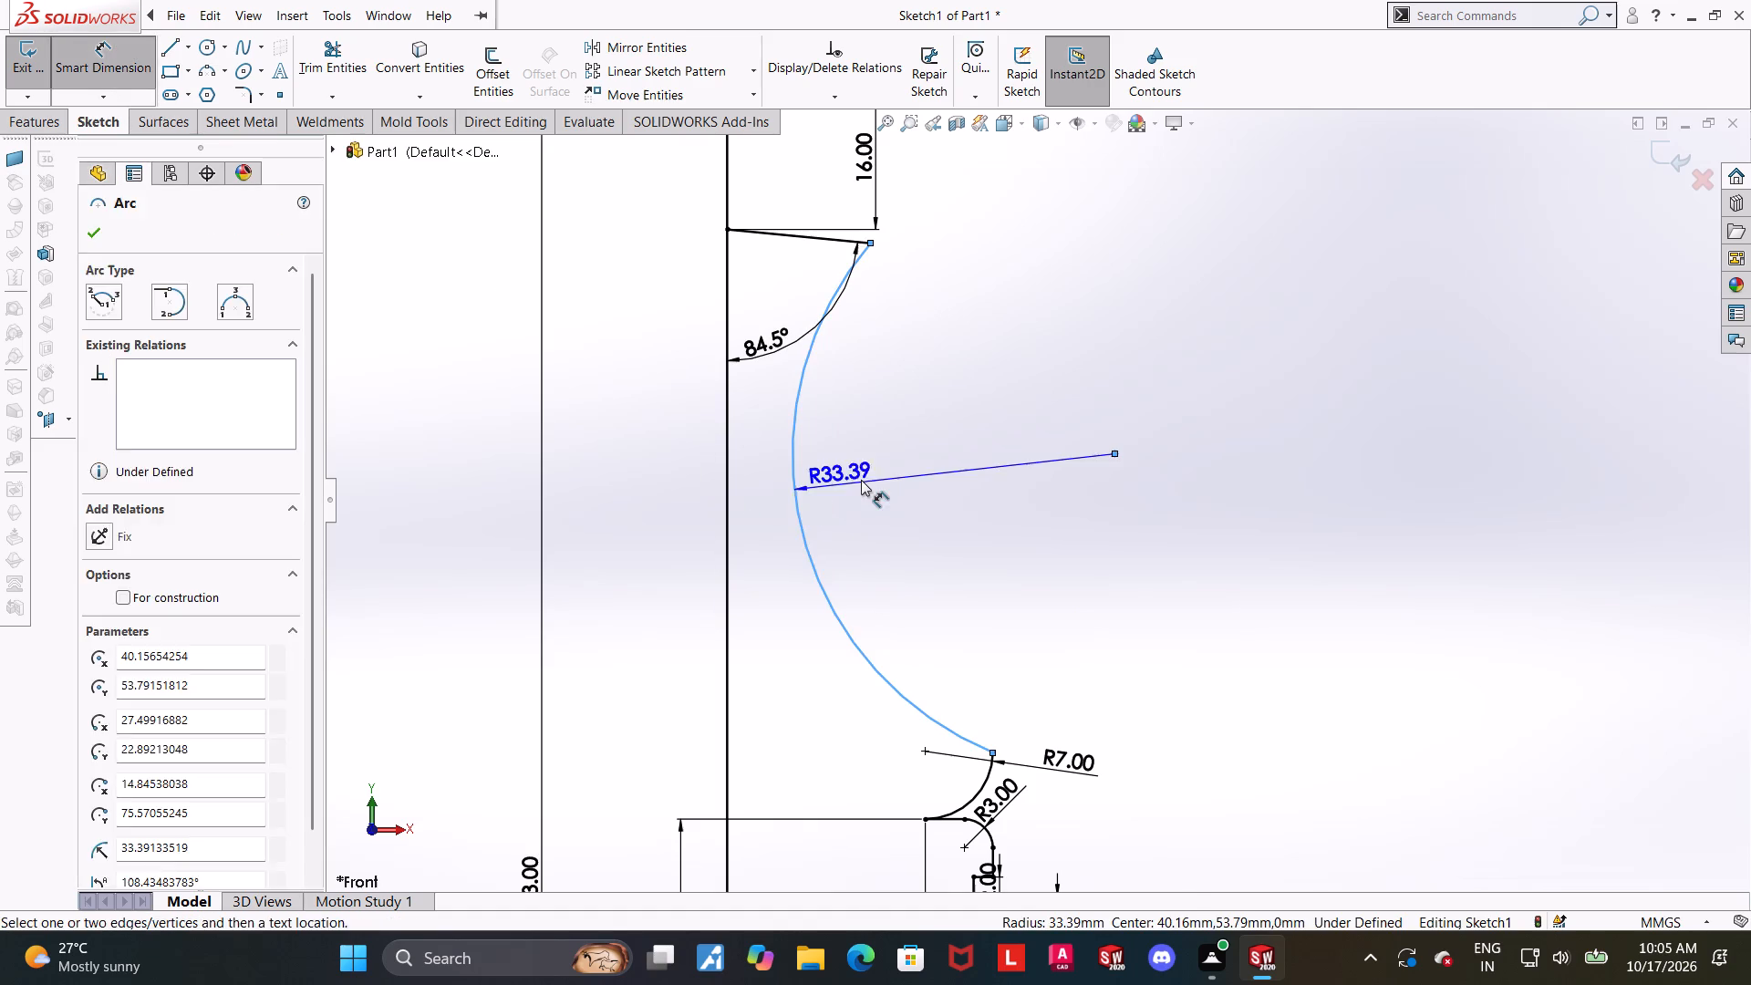
pyautogui.click(867, 479)
pyautogui.write('36')
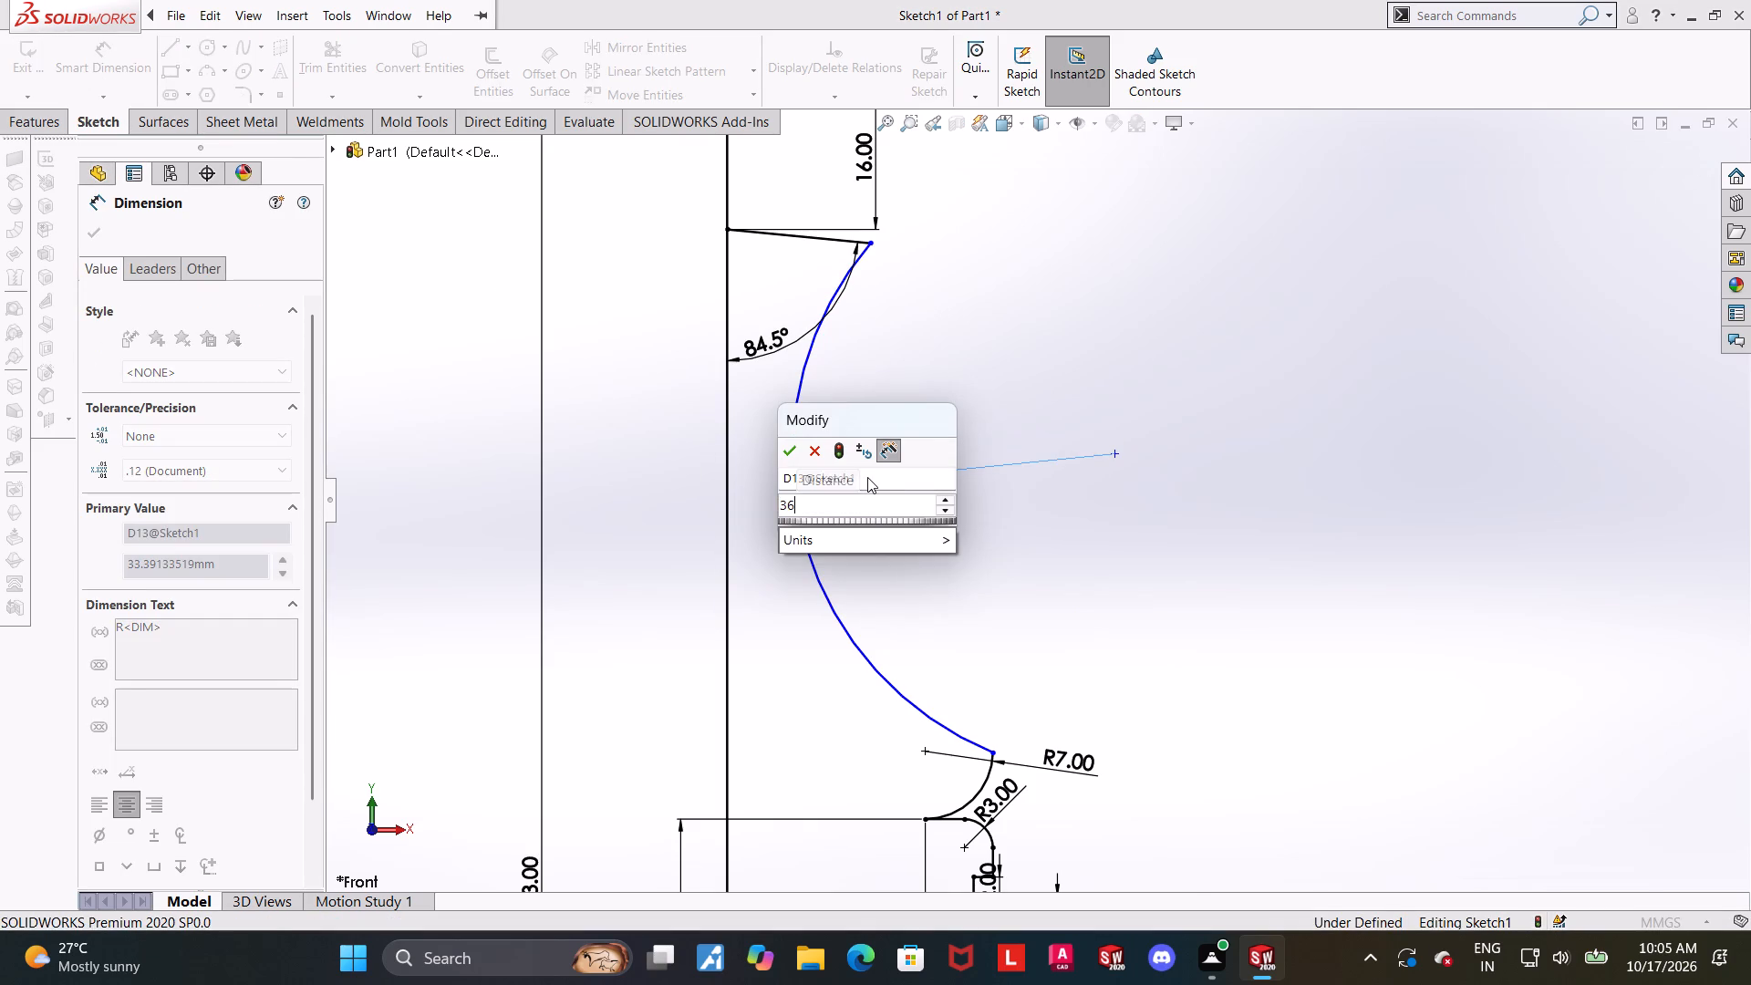
pyautogui.press('Return')
pyautogui.press('Escape')
pyautogui.press('Escape')
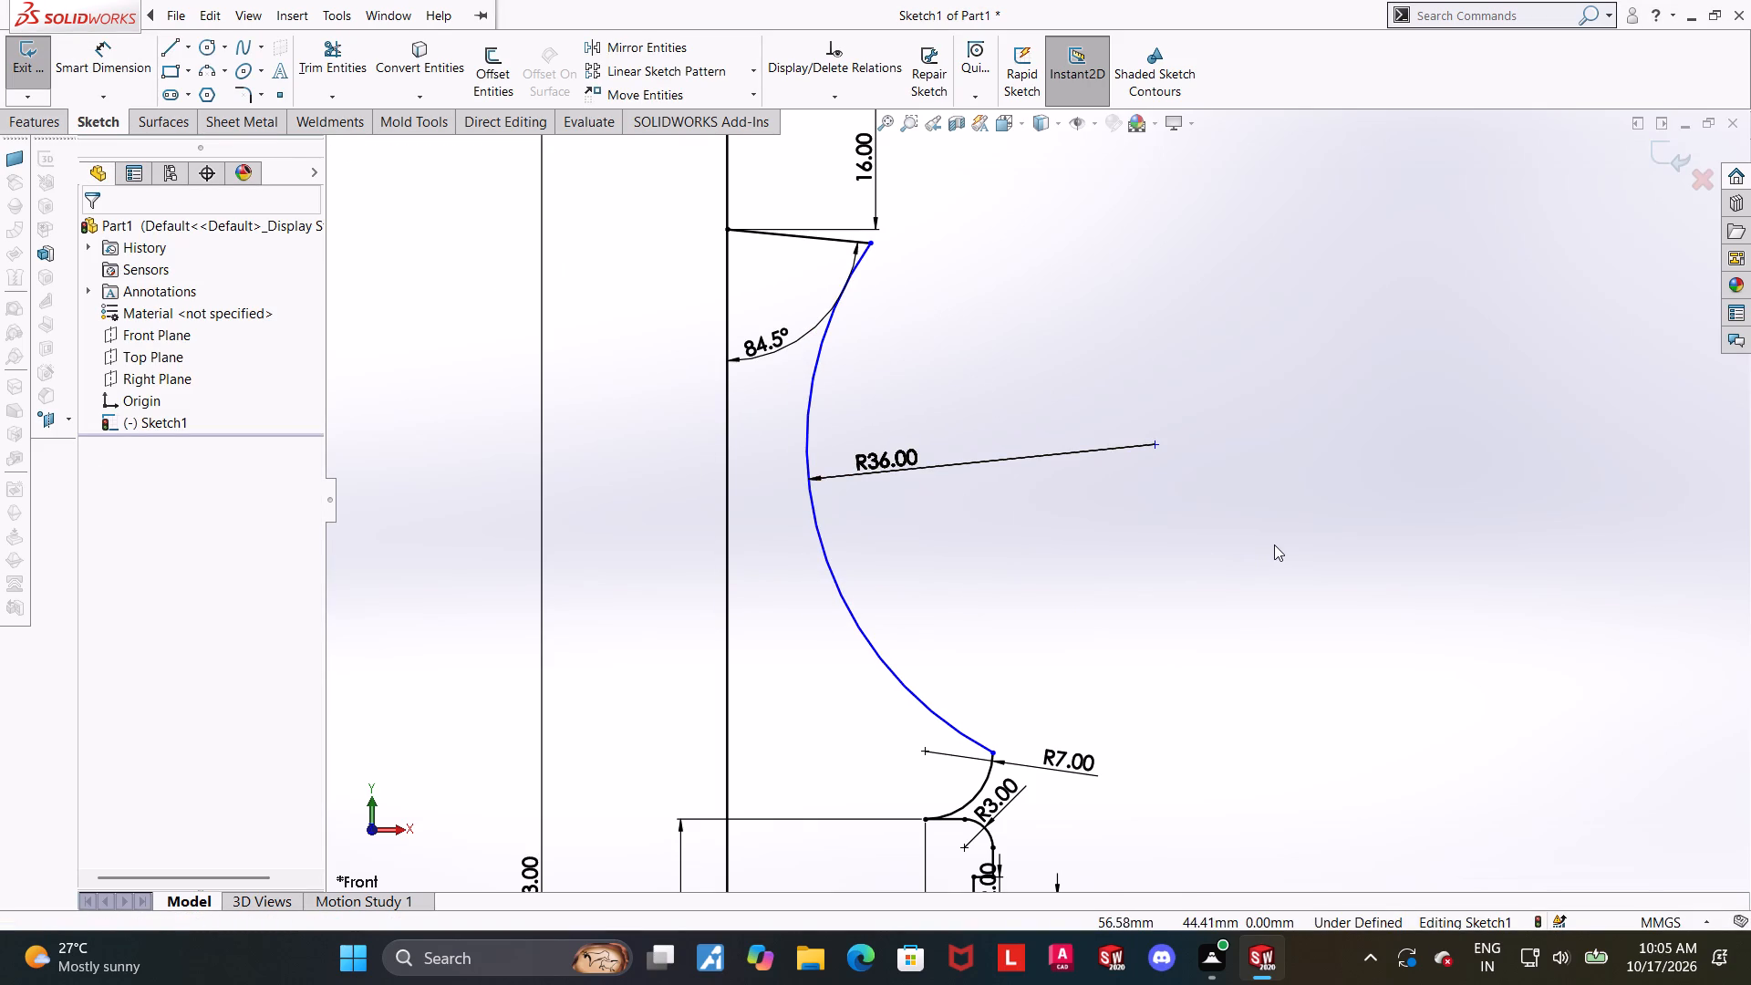
pyautogui.click(1274, 544)
# Fillet the corner between the R36 arc and the R7 arc with a 3 mm radius.
pyautogui.scroll(2, 1146, 532)
pyautogui.scroll(-1, 945, 710)
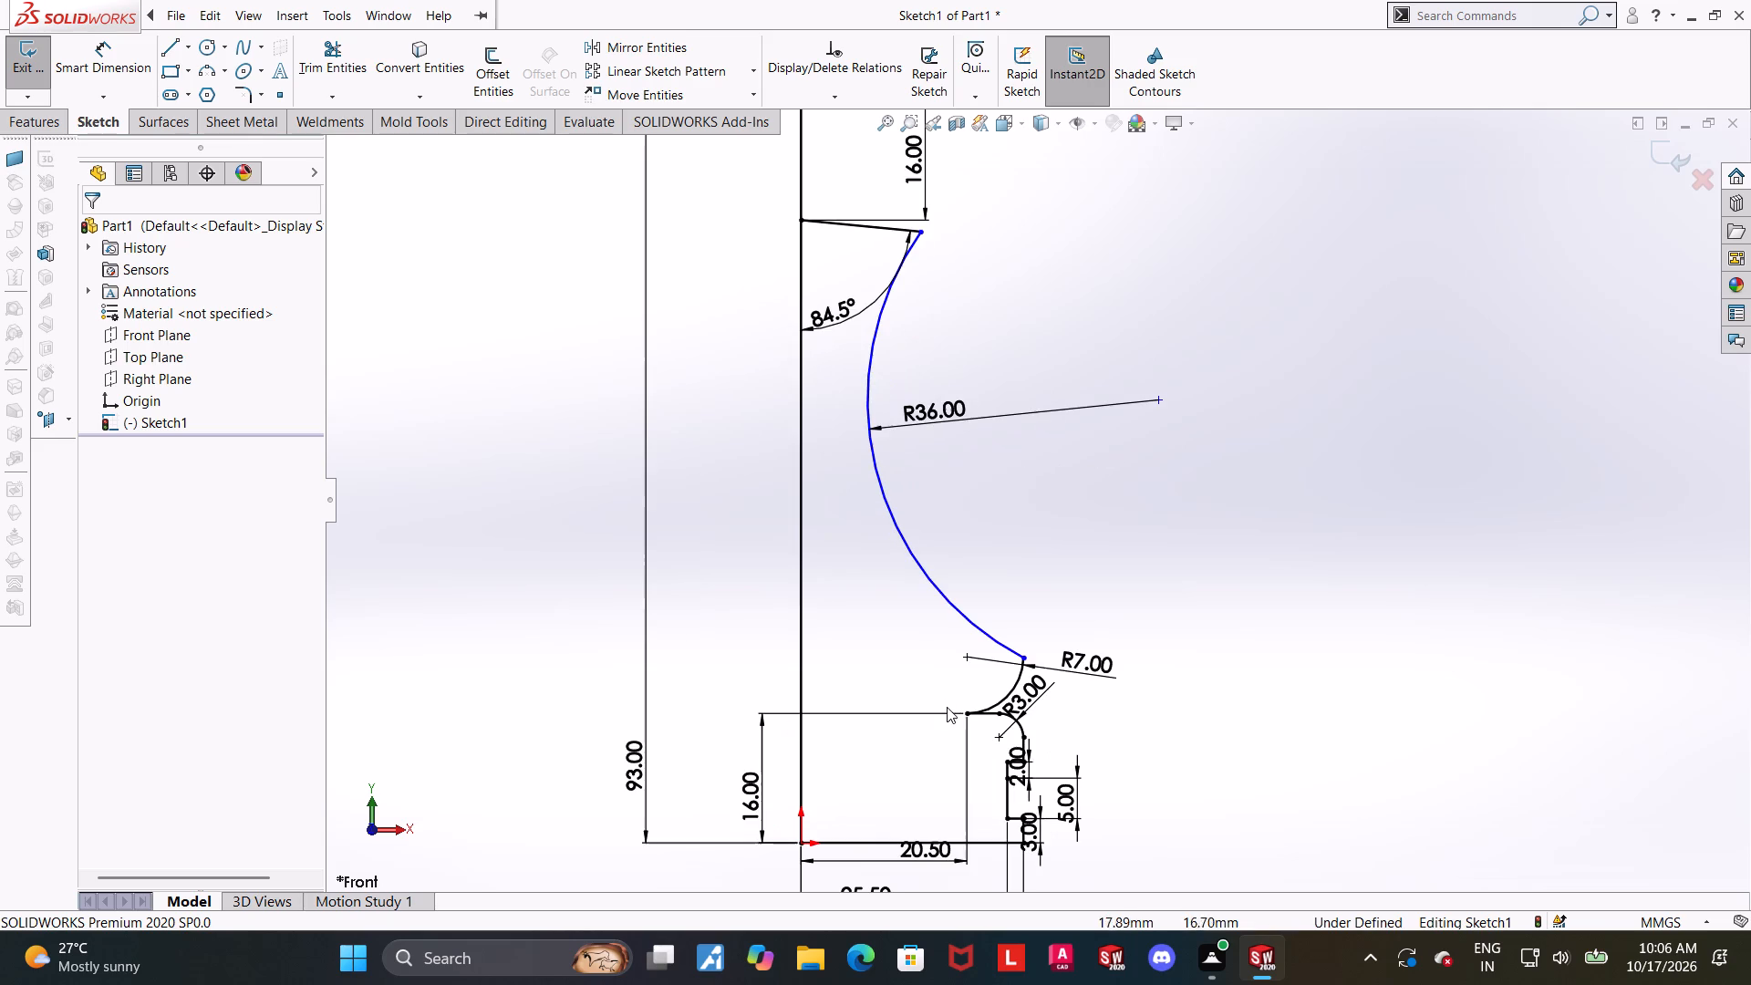
pyautogui.click(249, 95)
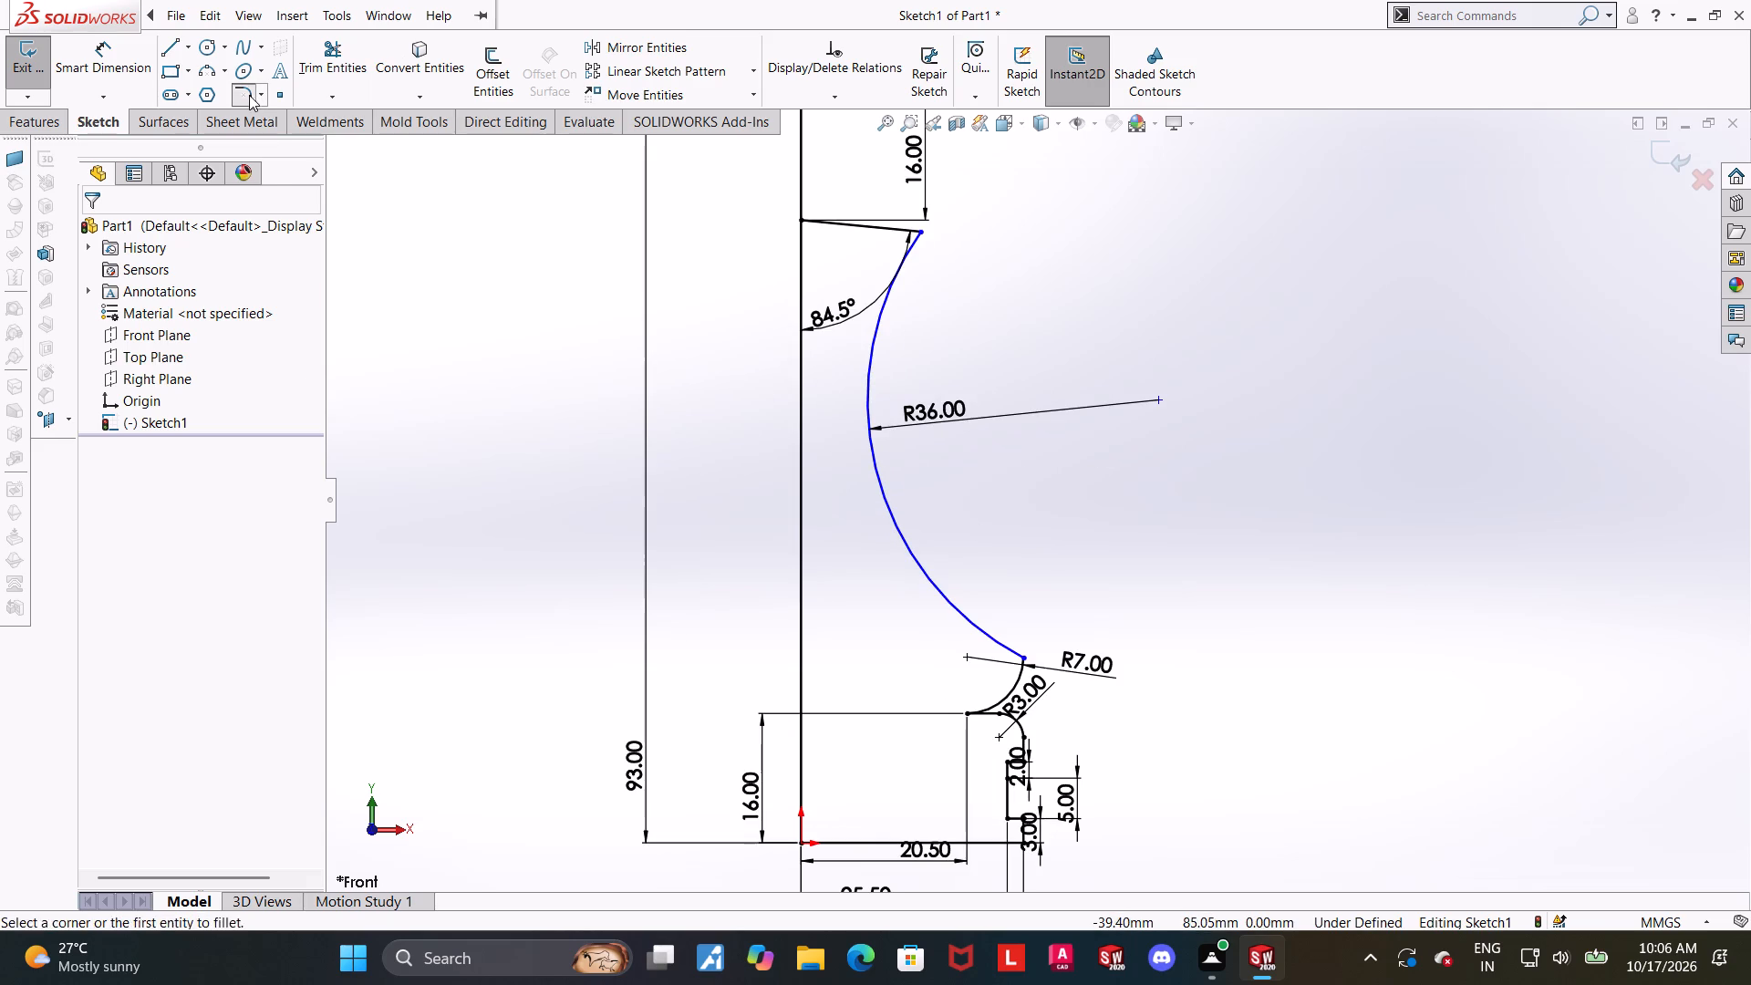
pyautogui.press('3')
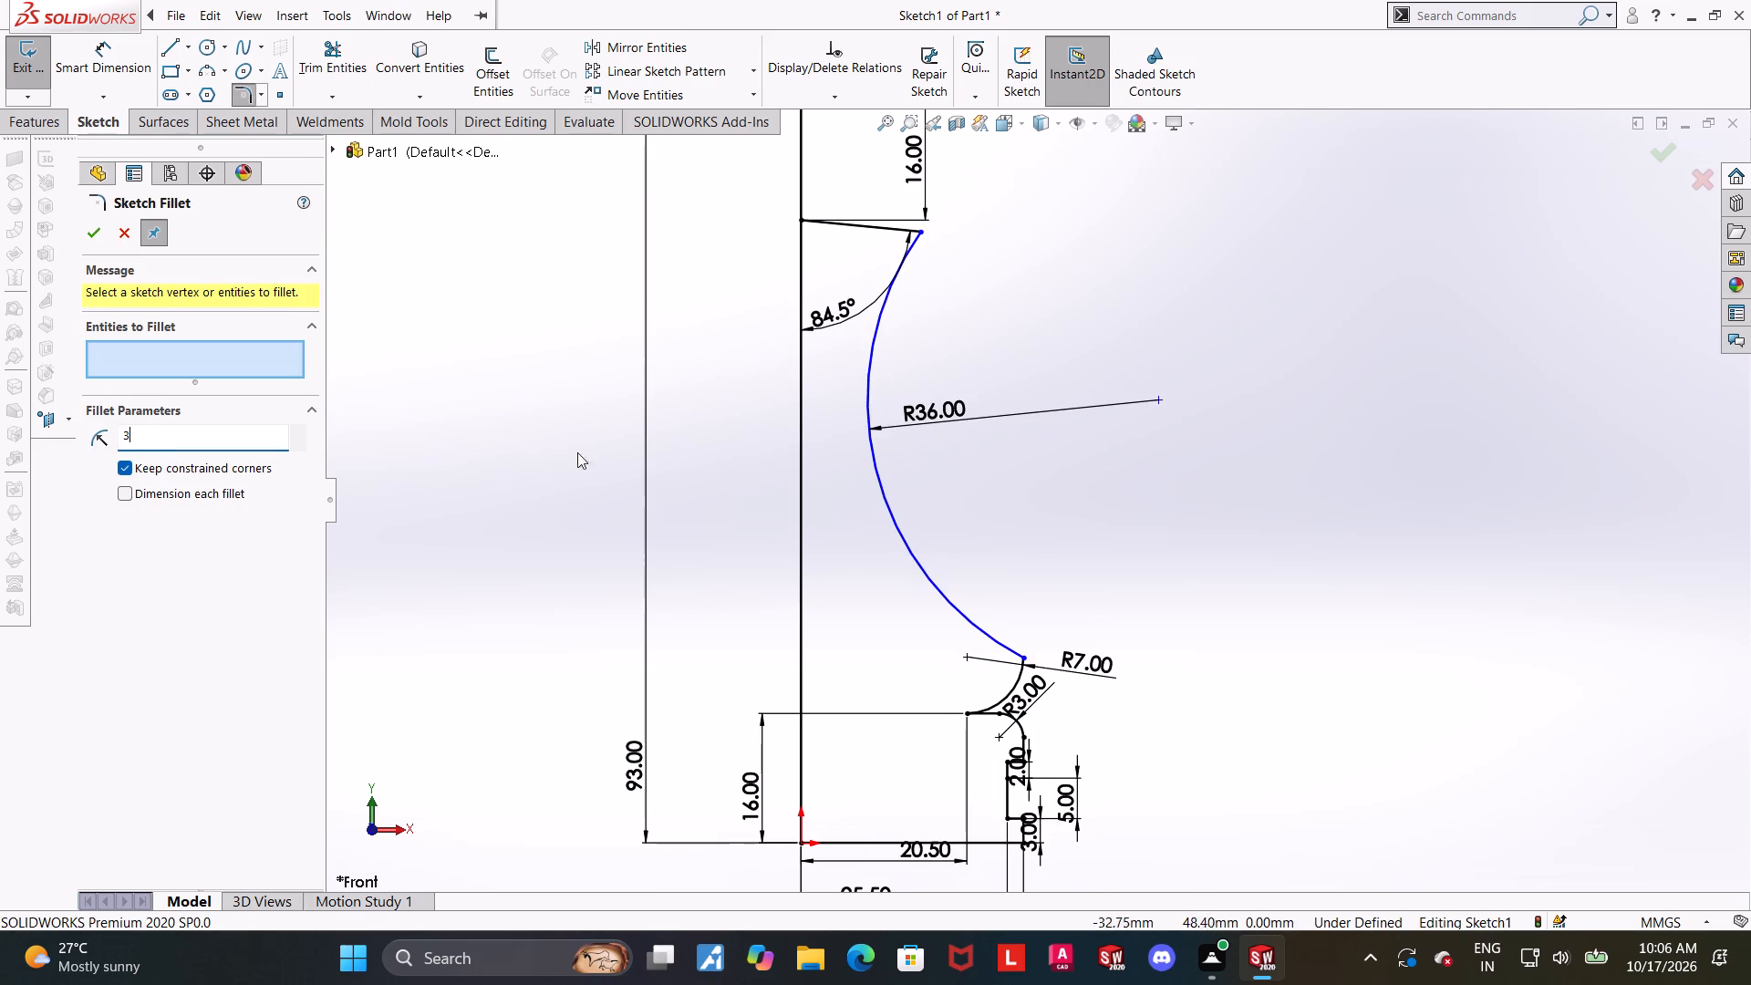
pyautogui.press('Return')
pyautogui.scroll(-6, 1086, 676)
pyautogui.click(844, 522)
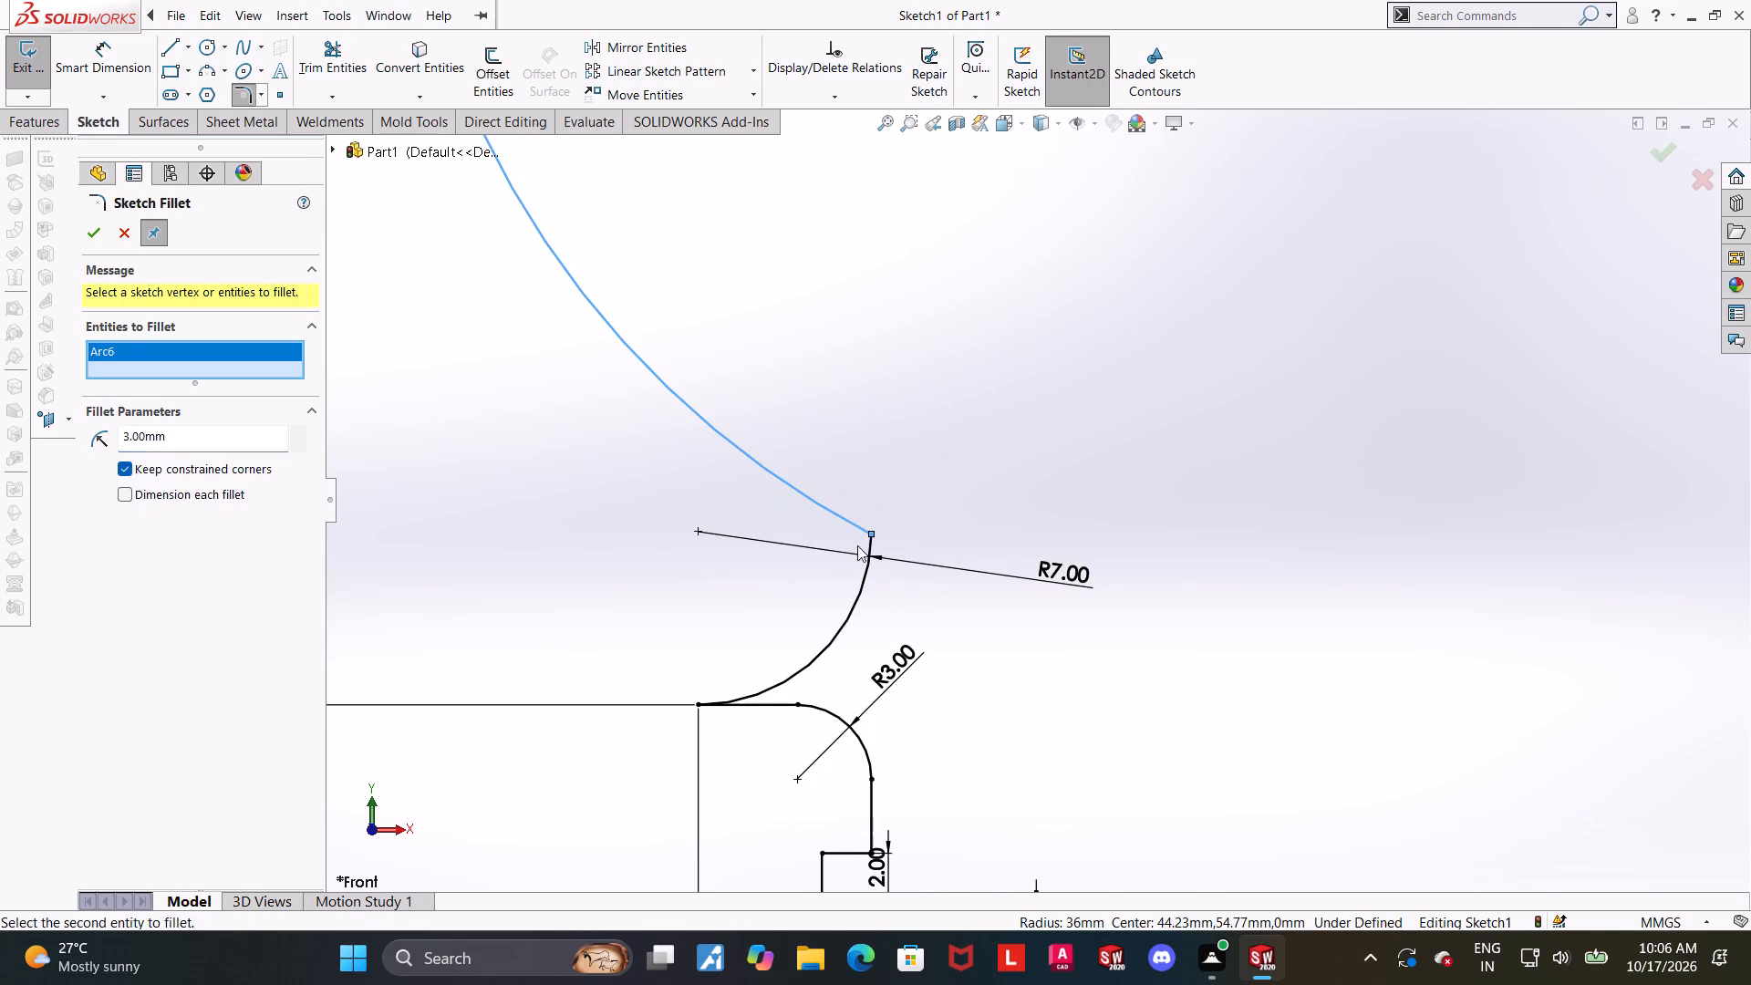
pyautogui.click(871, 551)
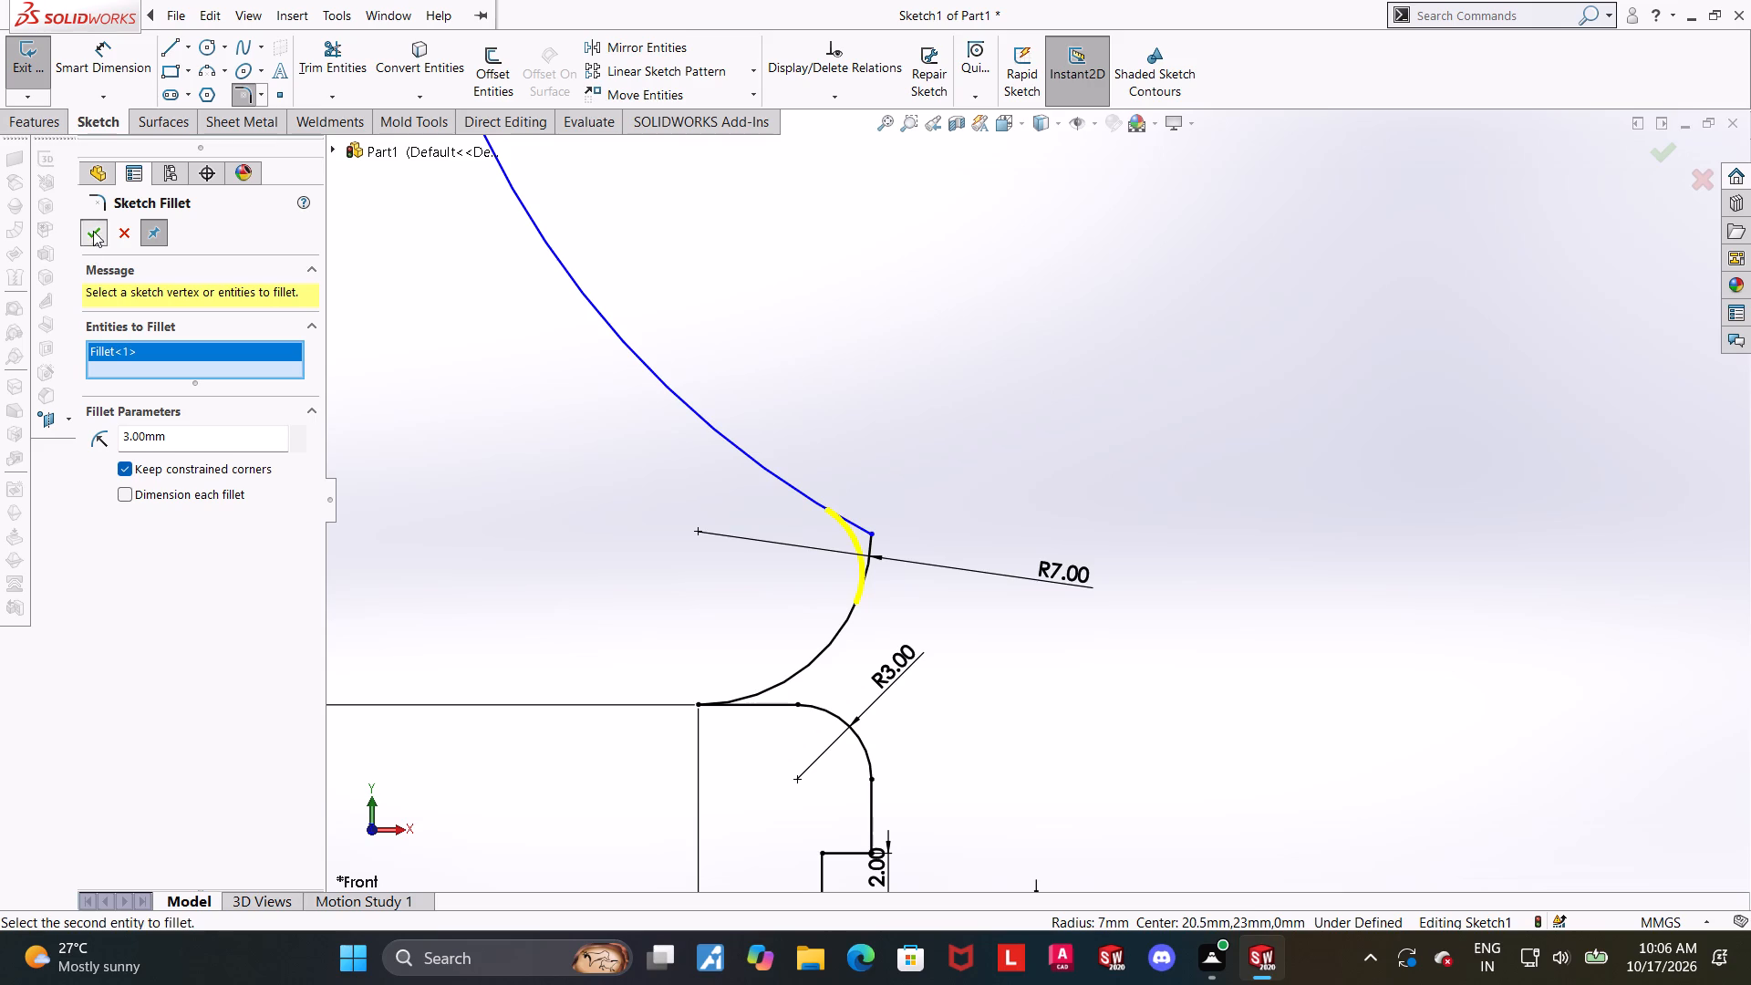
pyautogui.click(93, 231)
pyautogui.click(1166, 391)
pyautogui.scroll(1, 1166, 391)
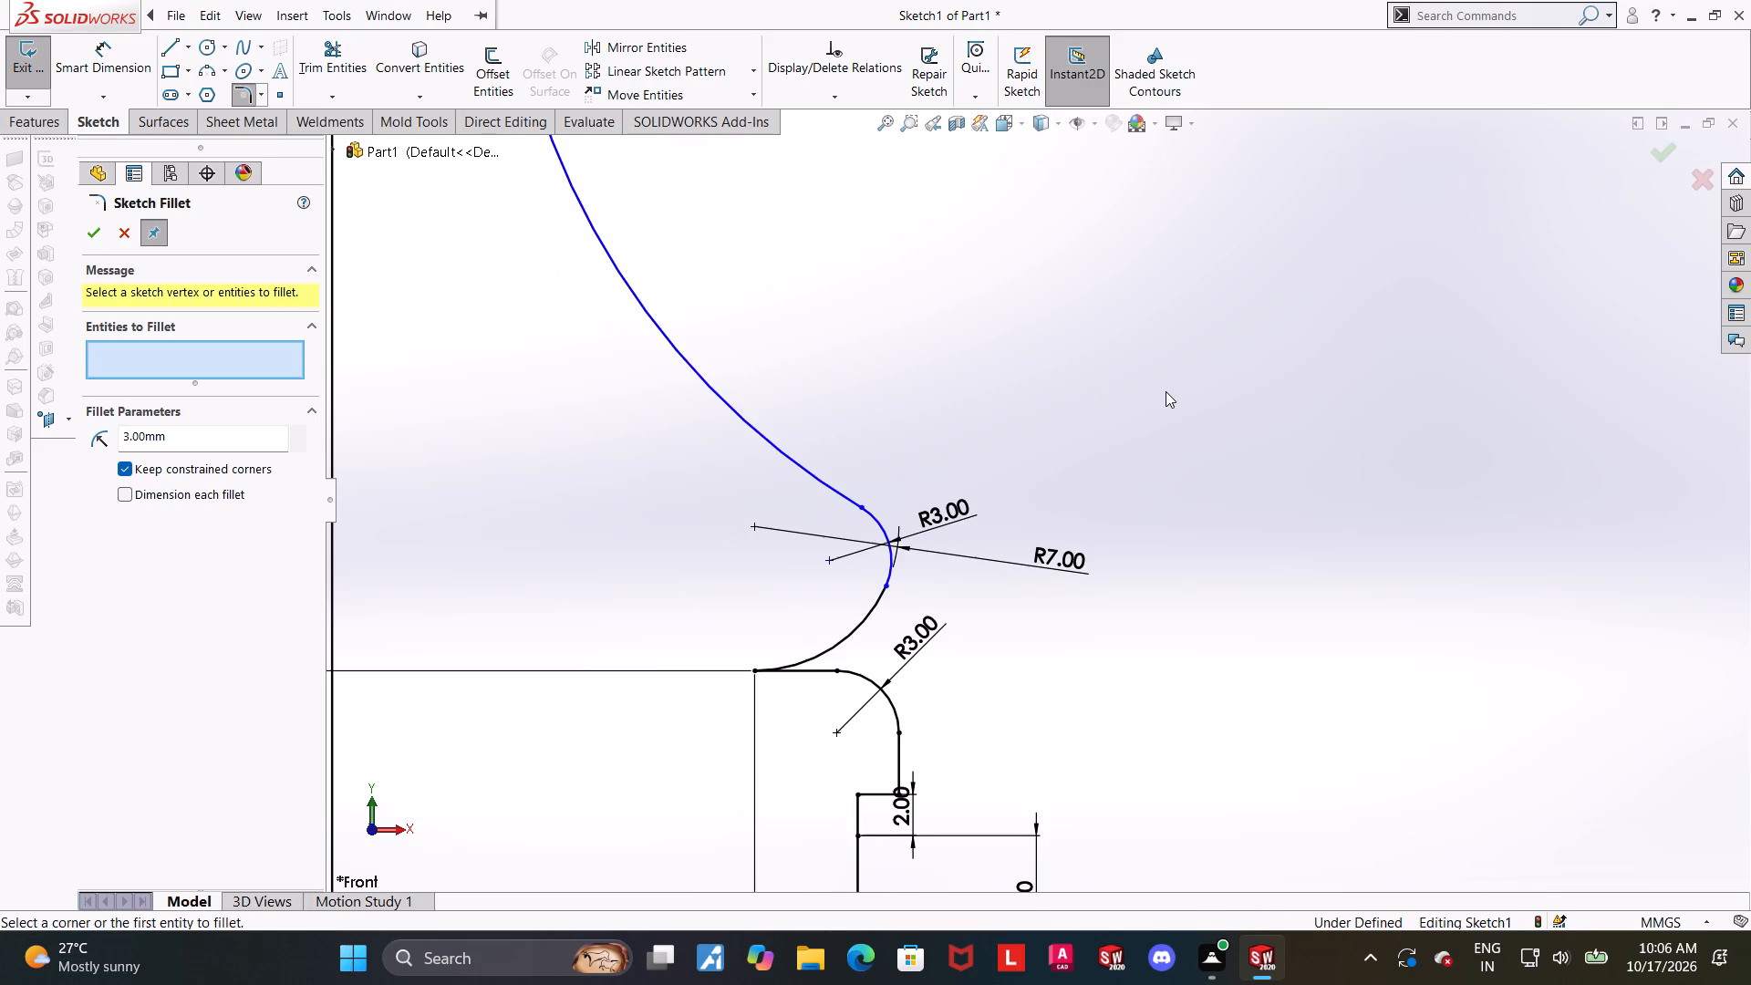
pyautogui.scroll(1, 977, 449)
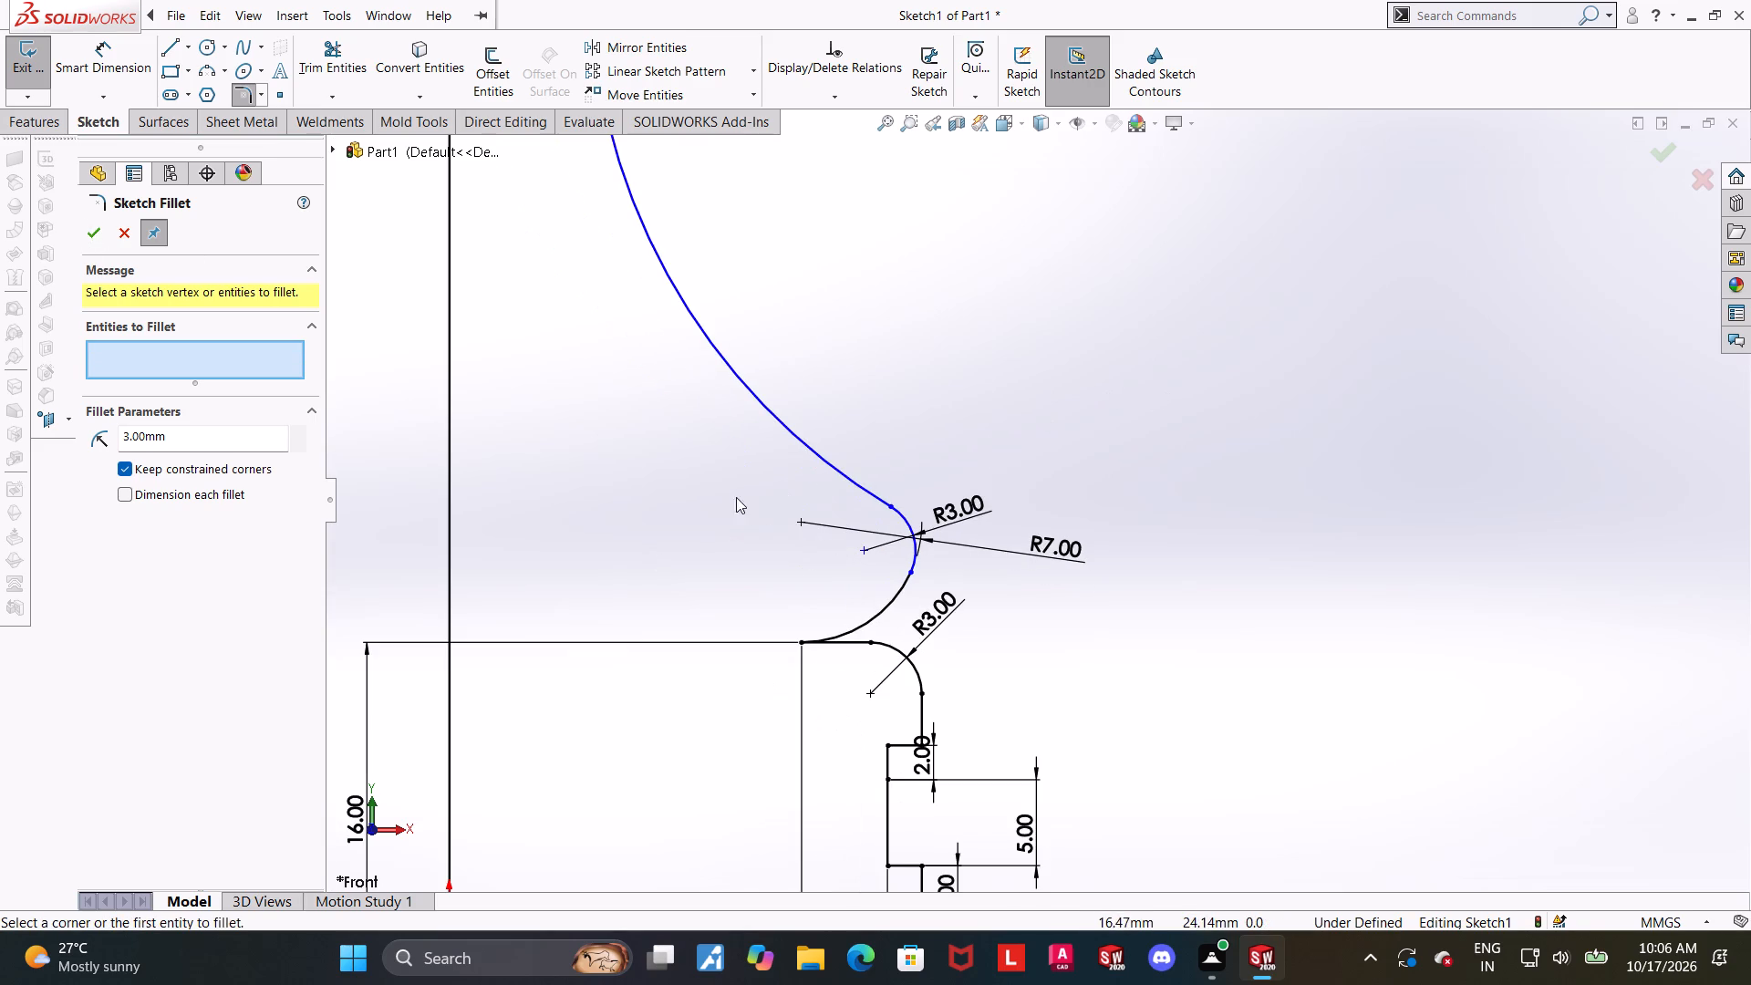
# Examine the new 3 mm fillet between the R36 and R7 arcs in relation to the stepped base's outer edge.
pyautogui.scroll(-2, 741, 492)
pyautogui.scroll(1, 1185, 586)
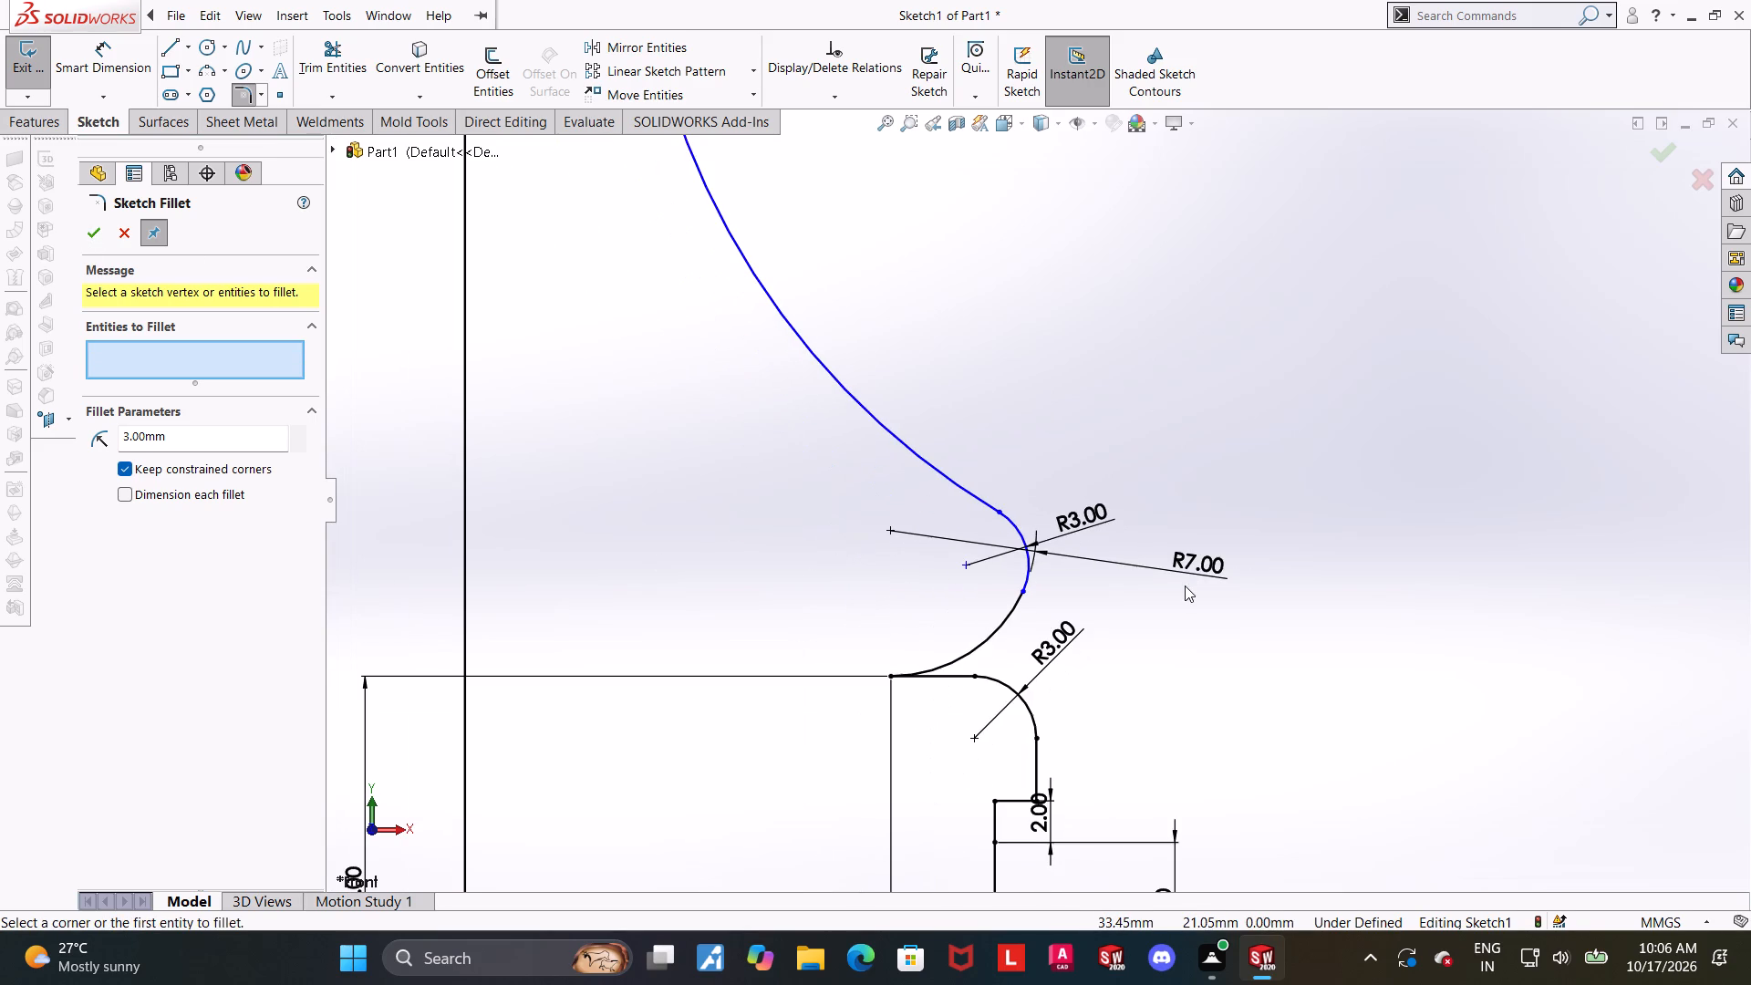
pyautogui.scroll(5, 1116, 581)
pyautogui.scroll(1, 1010, 404)
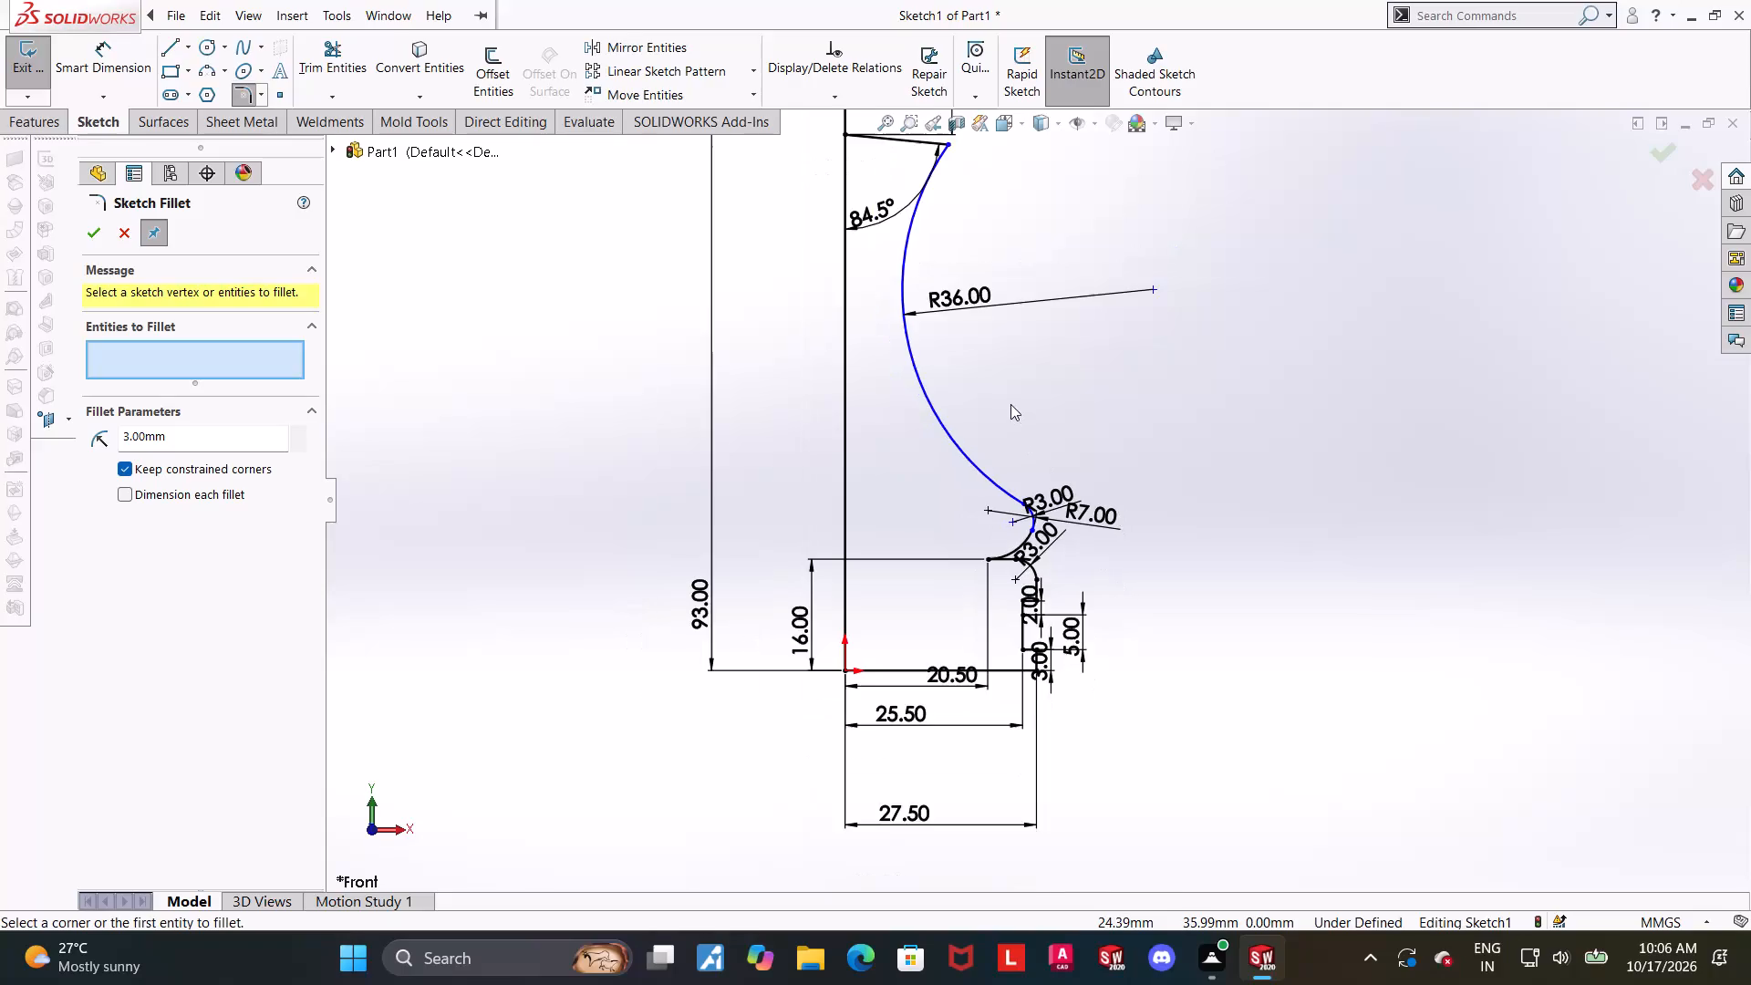
pyautogui.scroll(-4, 1026, 402)
pyautogui.scroll(3, 1026, 402)
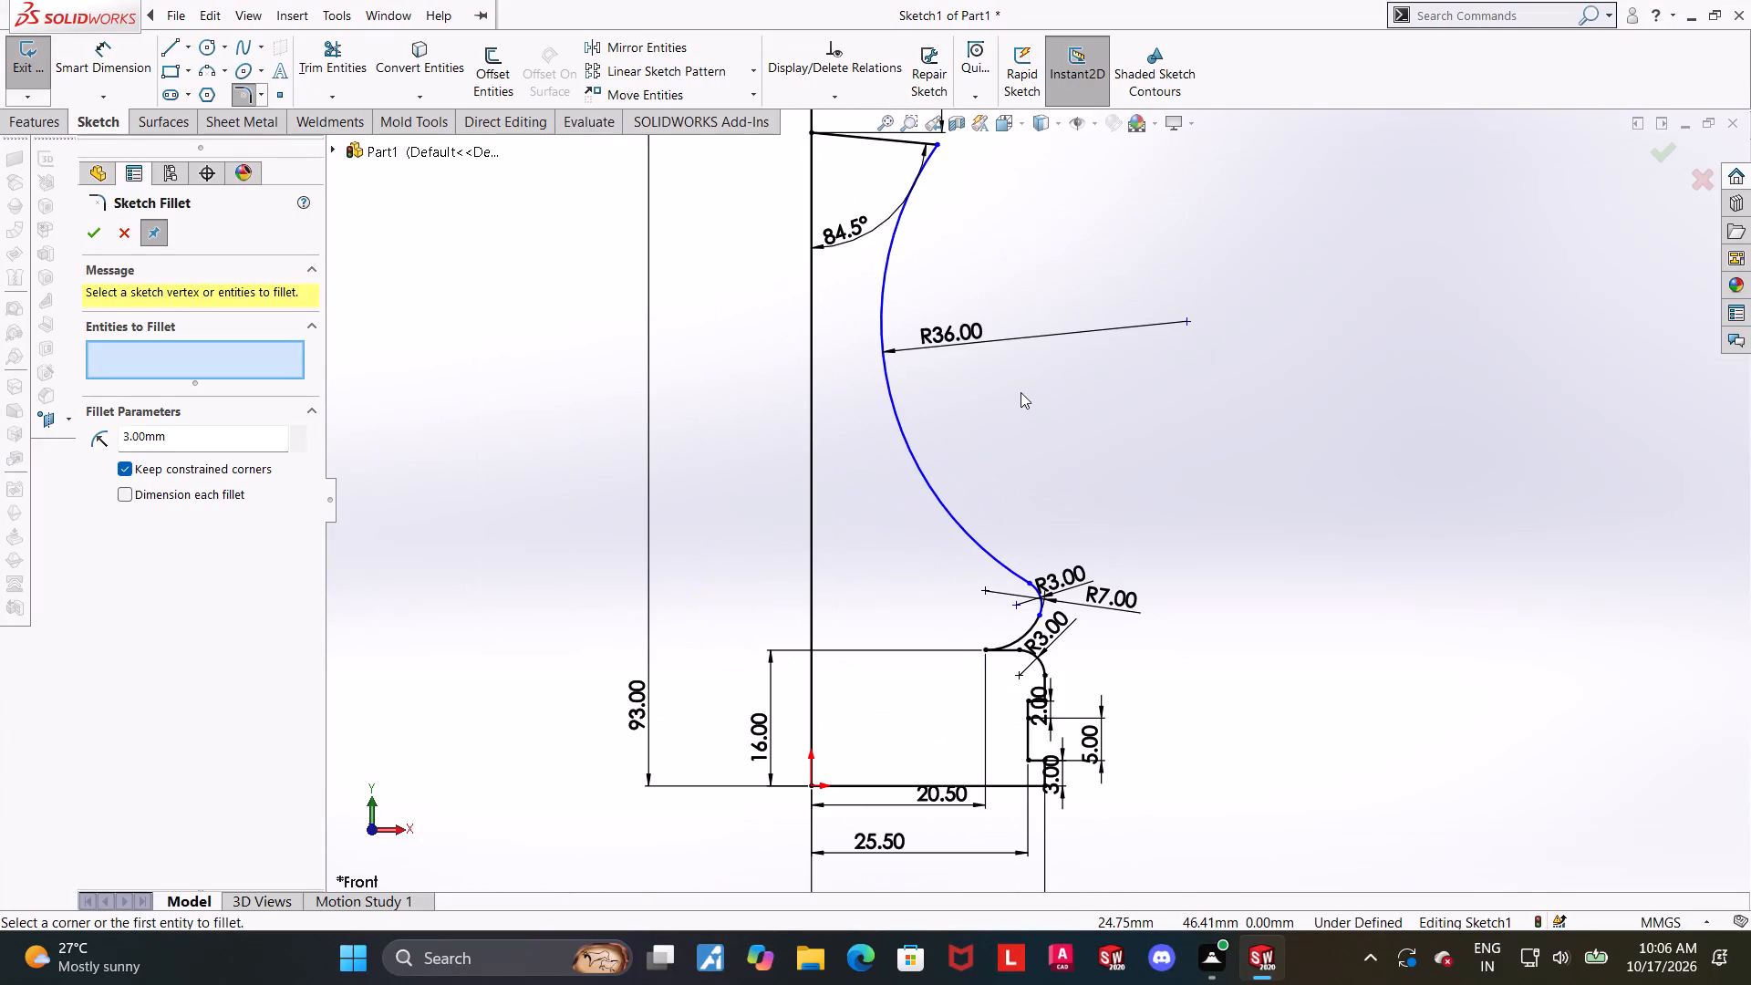
pyautogui.scroll(-5, 1062, 532)
pyautogui.scroll(1, 1061, 671)
pyautogui.scroll(-5, 1058, 727)
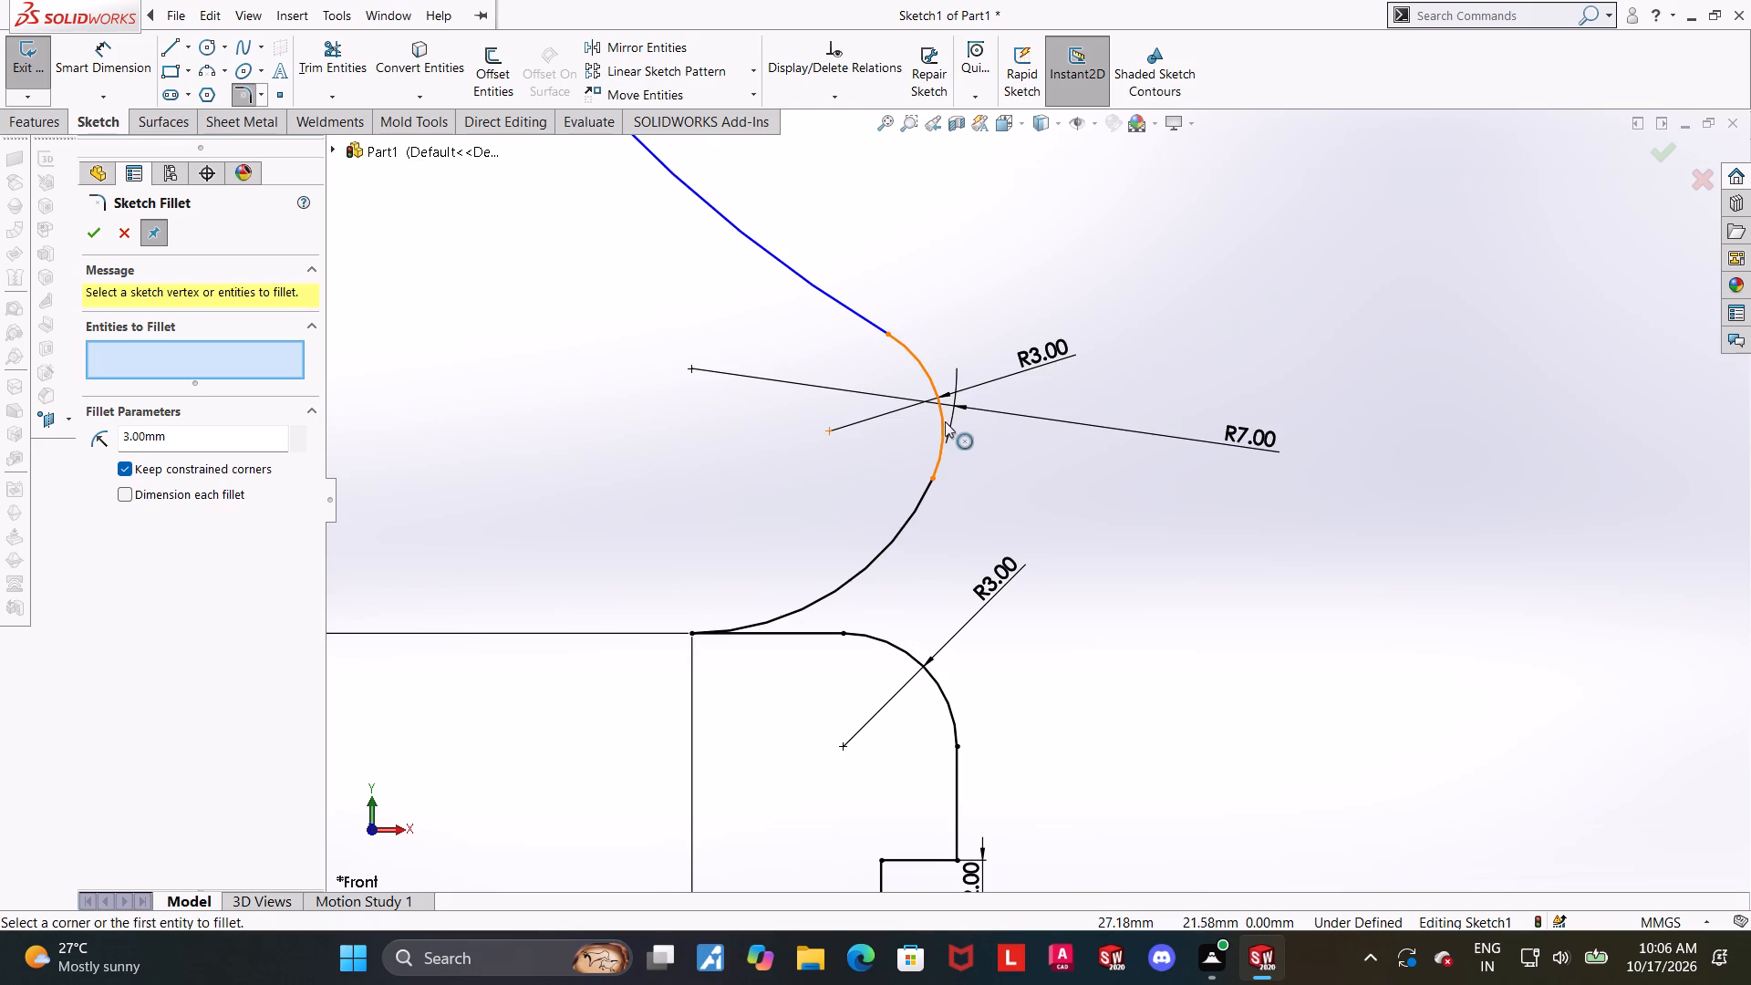
pyautogui.scroll(2, 1188, 427)
pyautogui.scroll(4, 1217, 586)
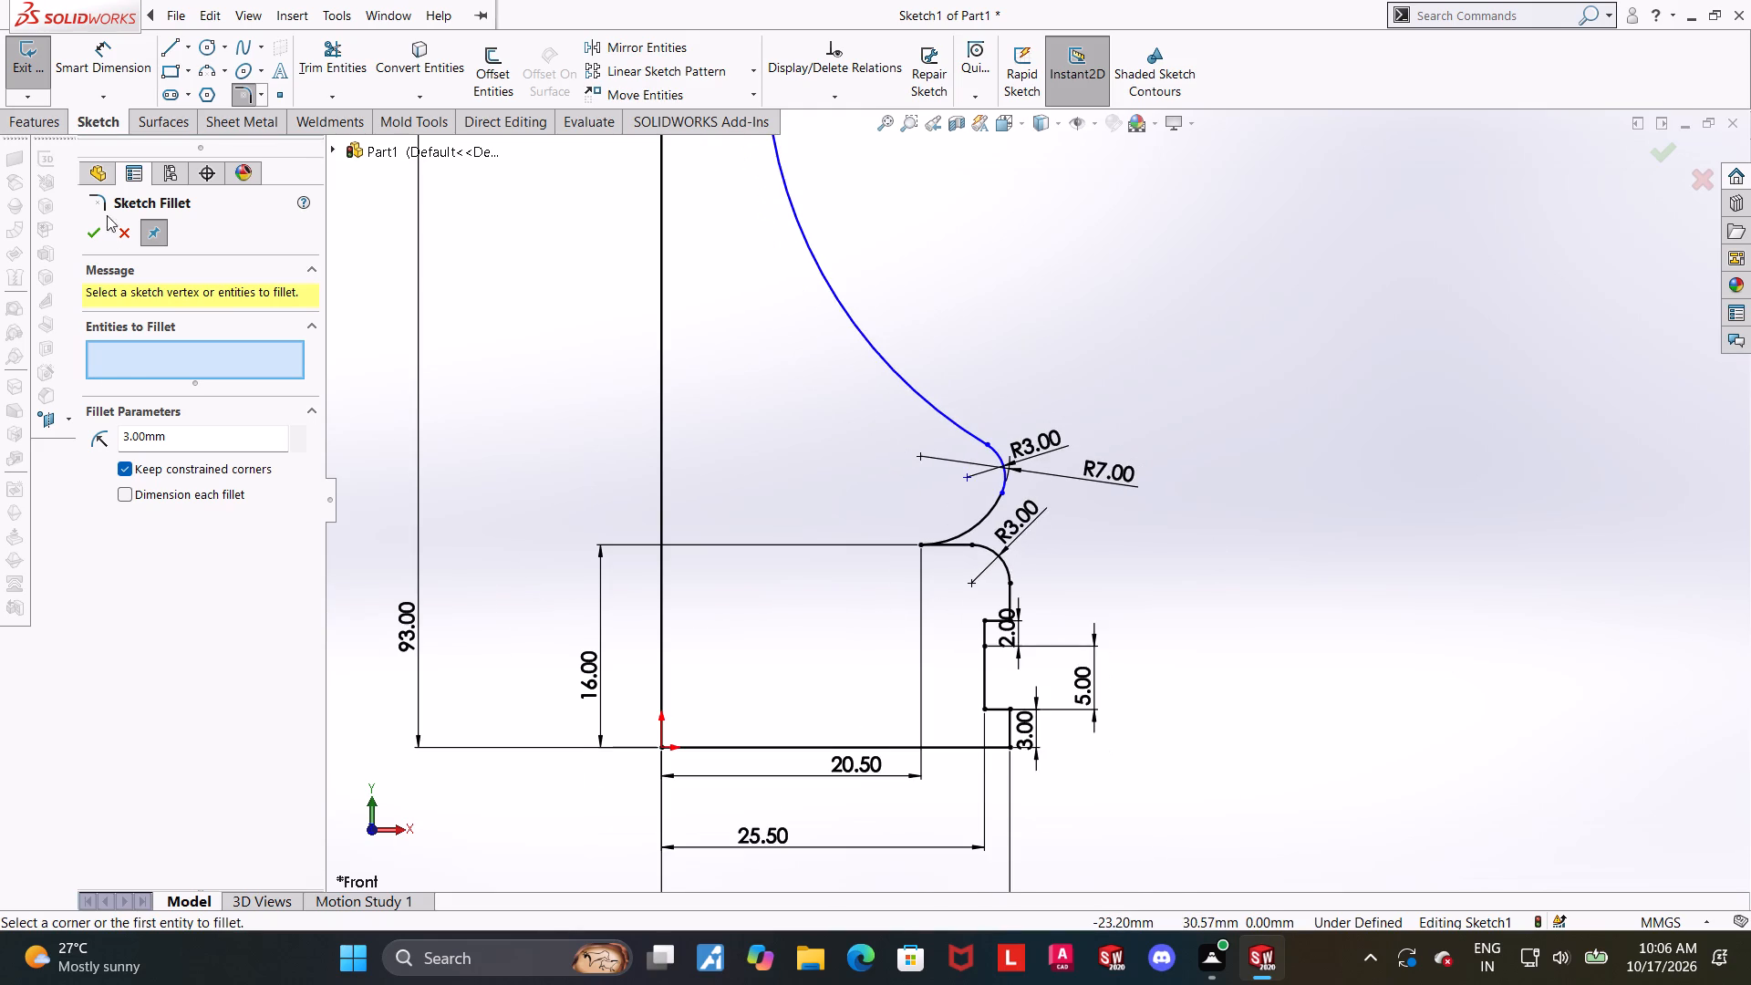
pyautogui.press('Escape')
# Sketch a vertical construction line about 23 mm long upward from the lower end of the base's R3 corner.
pyautogui.click(190, 43)
pyautogui.click(189, 85)
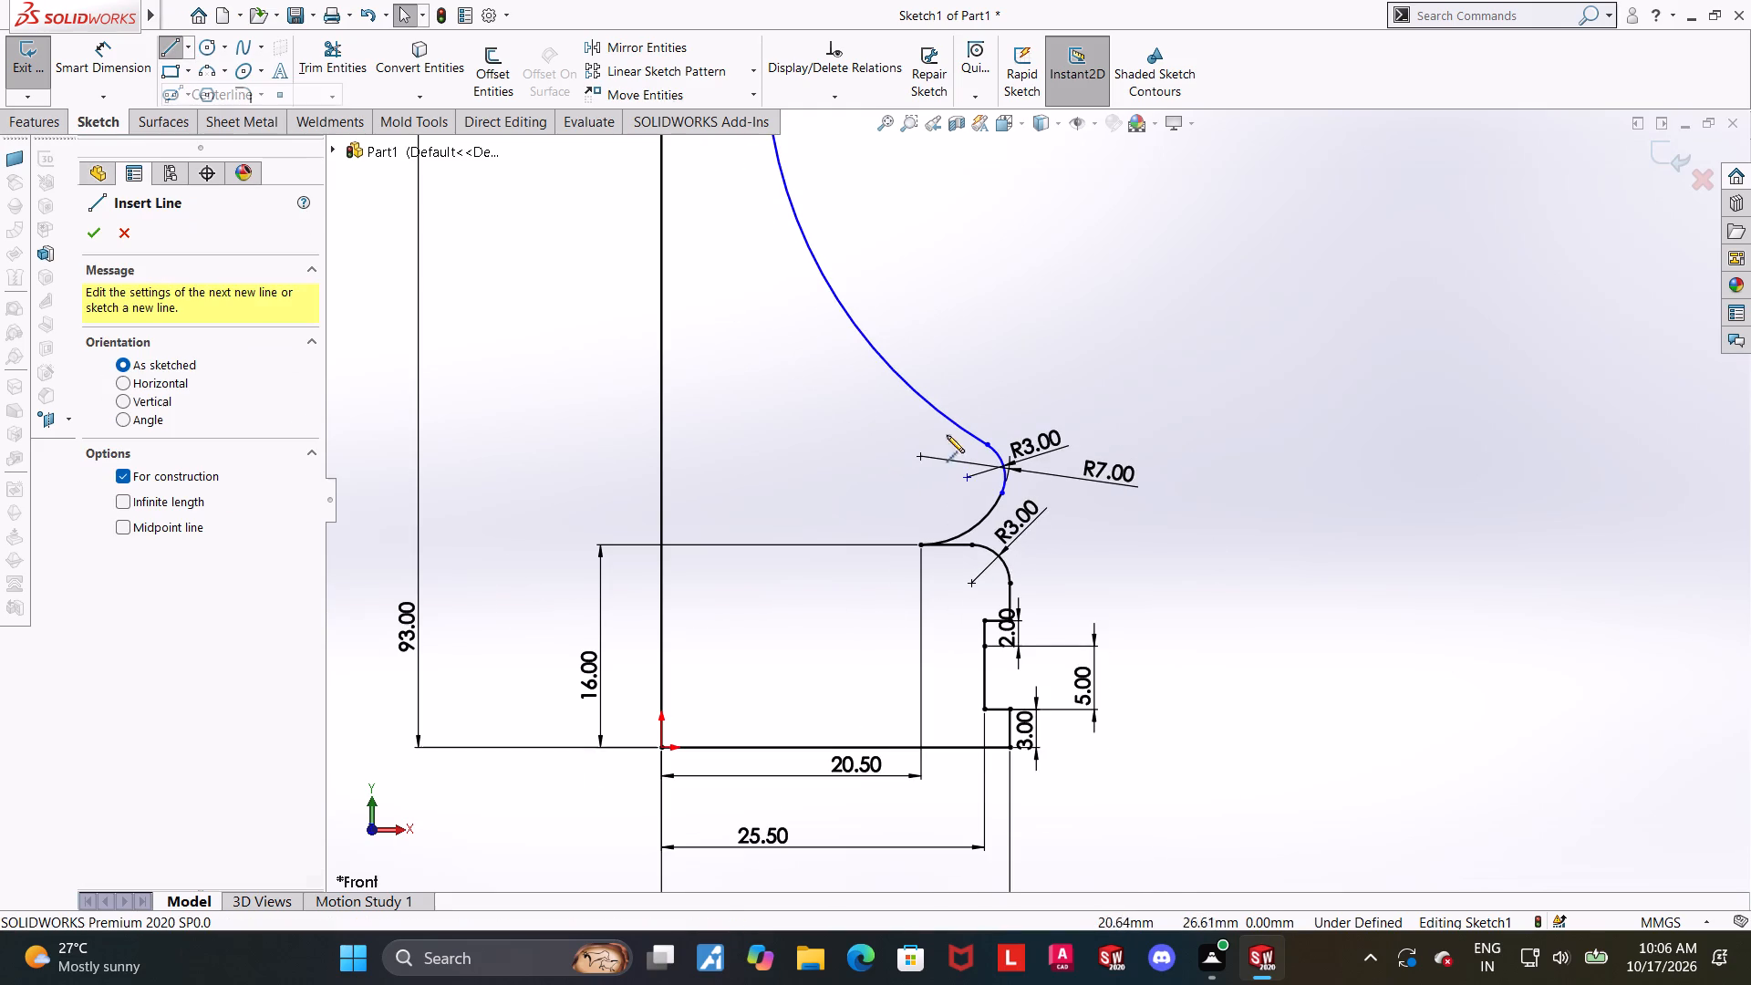
pyautogui.click(1009, 582)
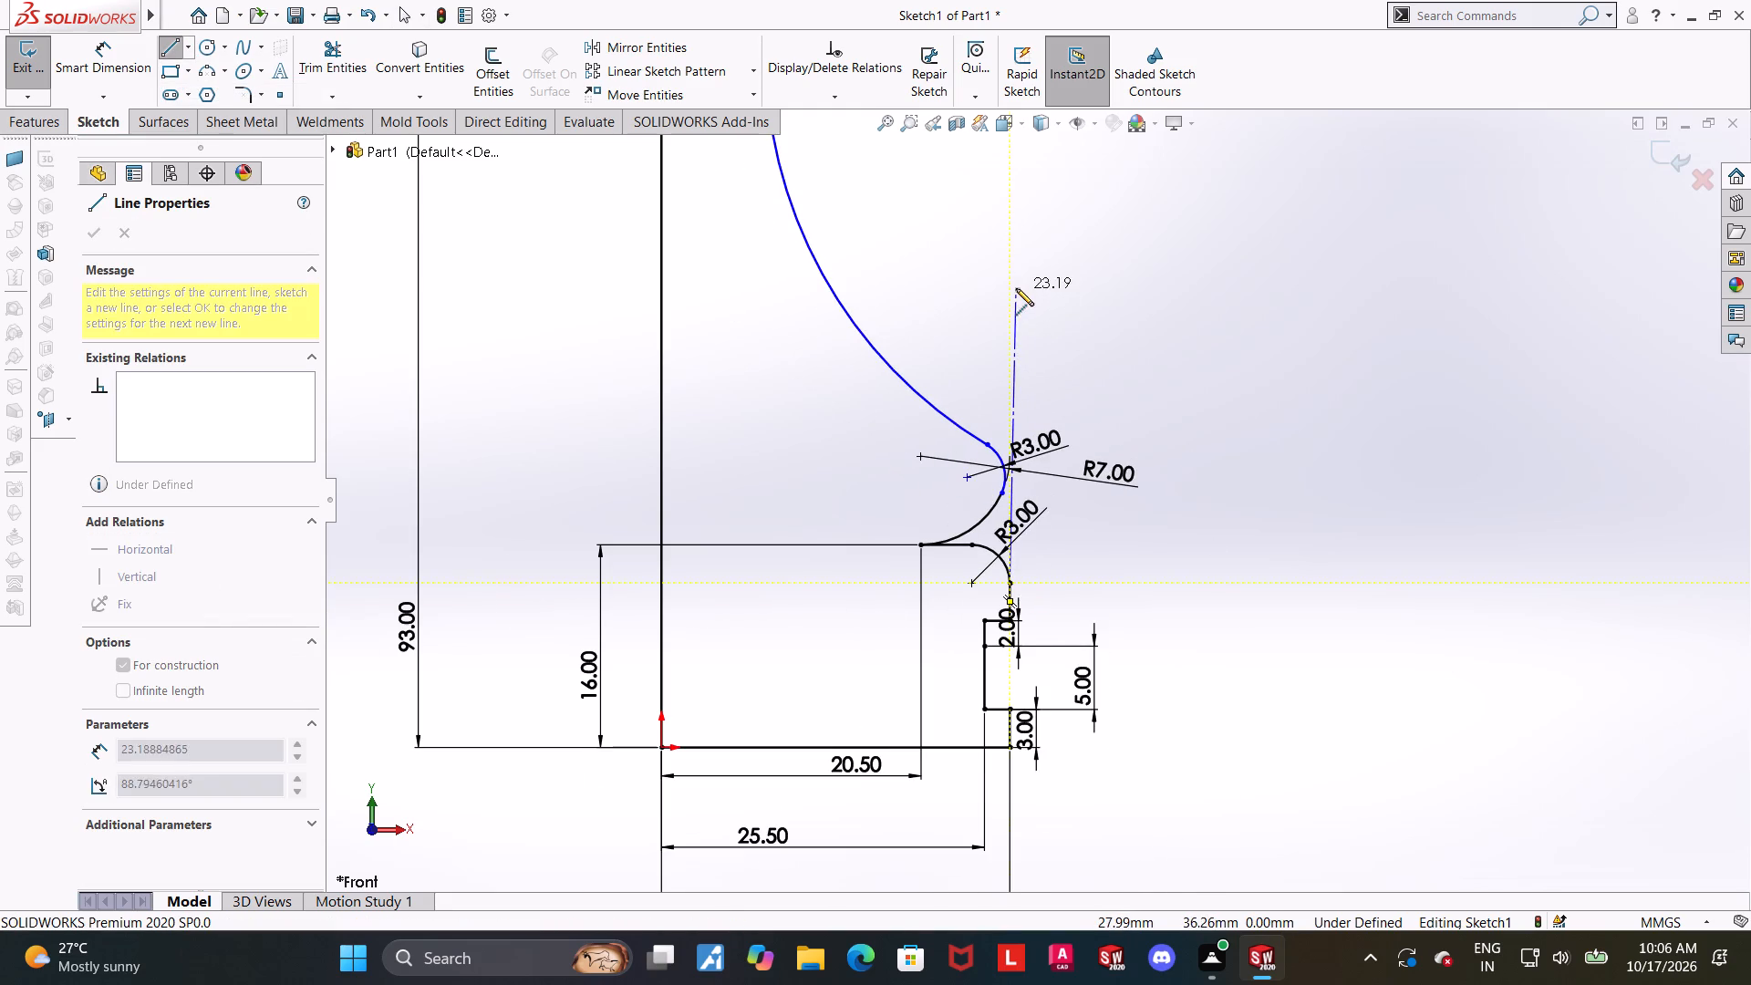
pyautogui.click(1011, 285)
pyautogui.press('Escape')
pyautogui.press('Escape')
# Make the 3 mm fillet arc between the R36 and R7 arcs tangent to the vertical construction line.
pyautogui.scroll(-6, 1048, 525)
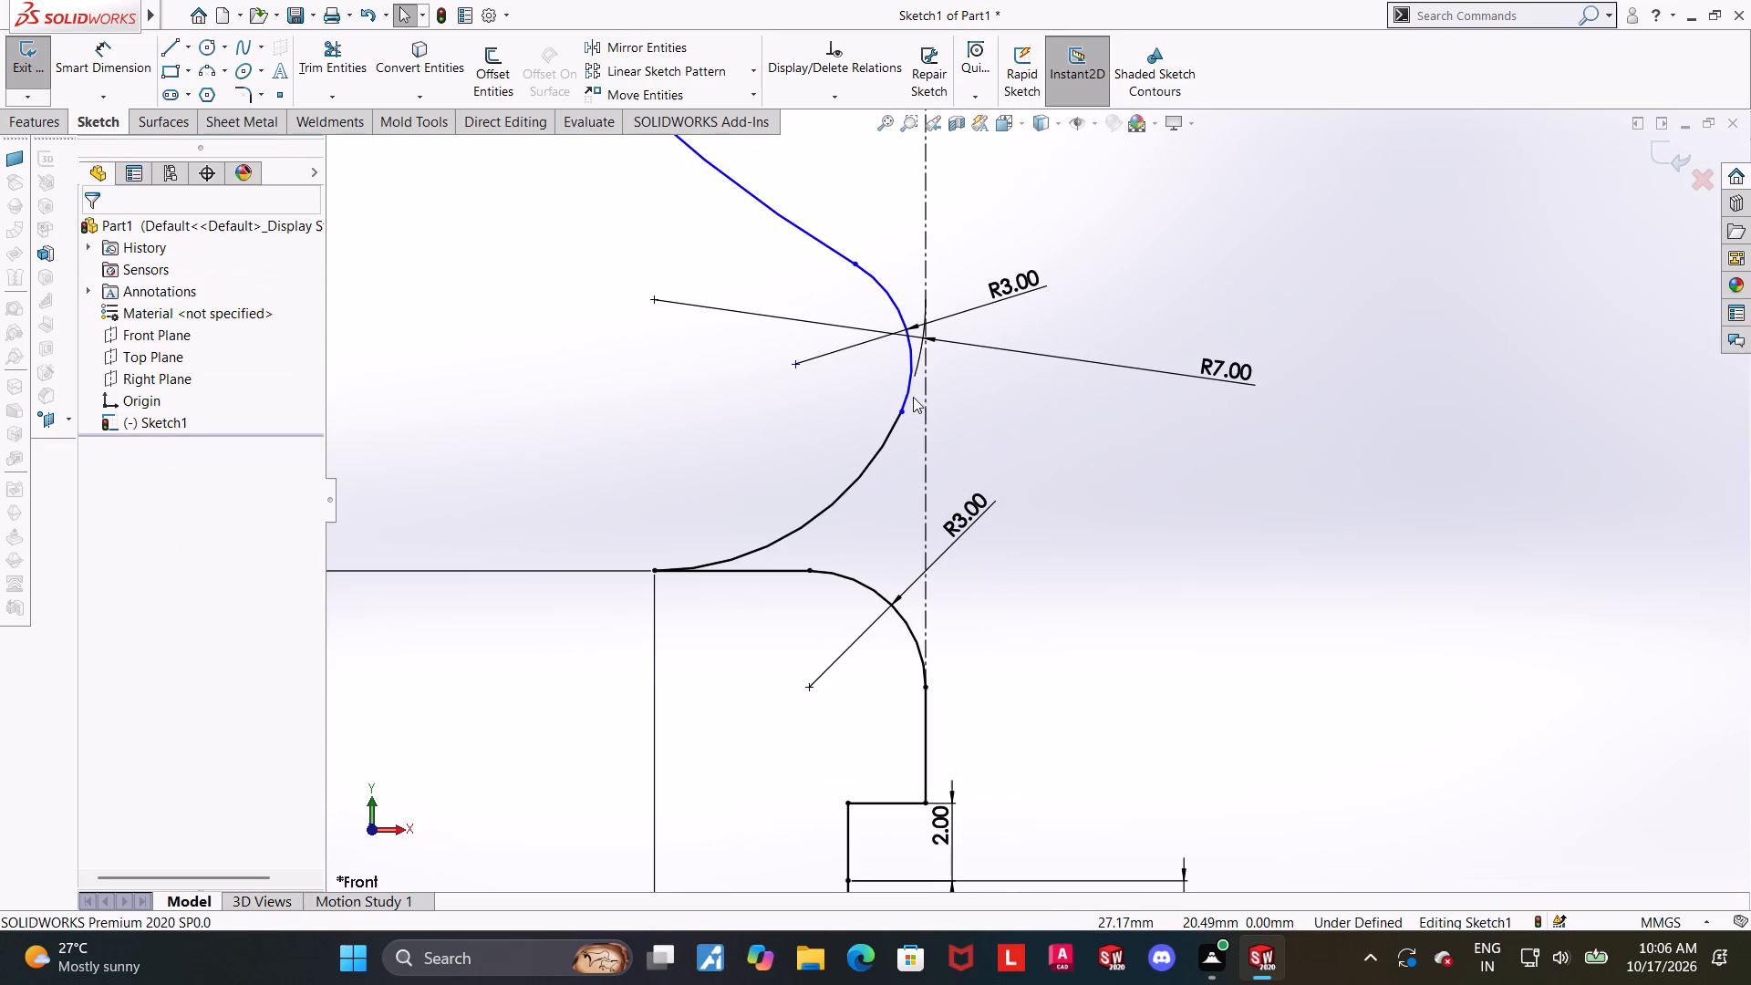
pyautogui.keyDown('ctrl'); pyautogui.click(912, 387); pyautogui.keyUp('ctrl')
pyautogui.keyDown('ctrl'); pyautogui.click(926, 389); pyautogui.keyUp('ctrl')
pyautogui.click(103, 553)
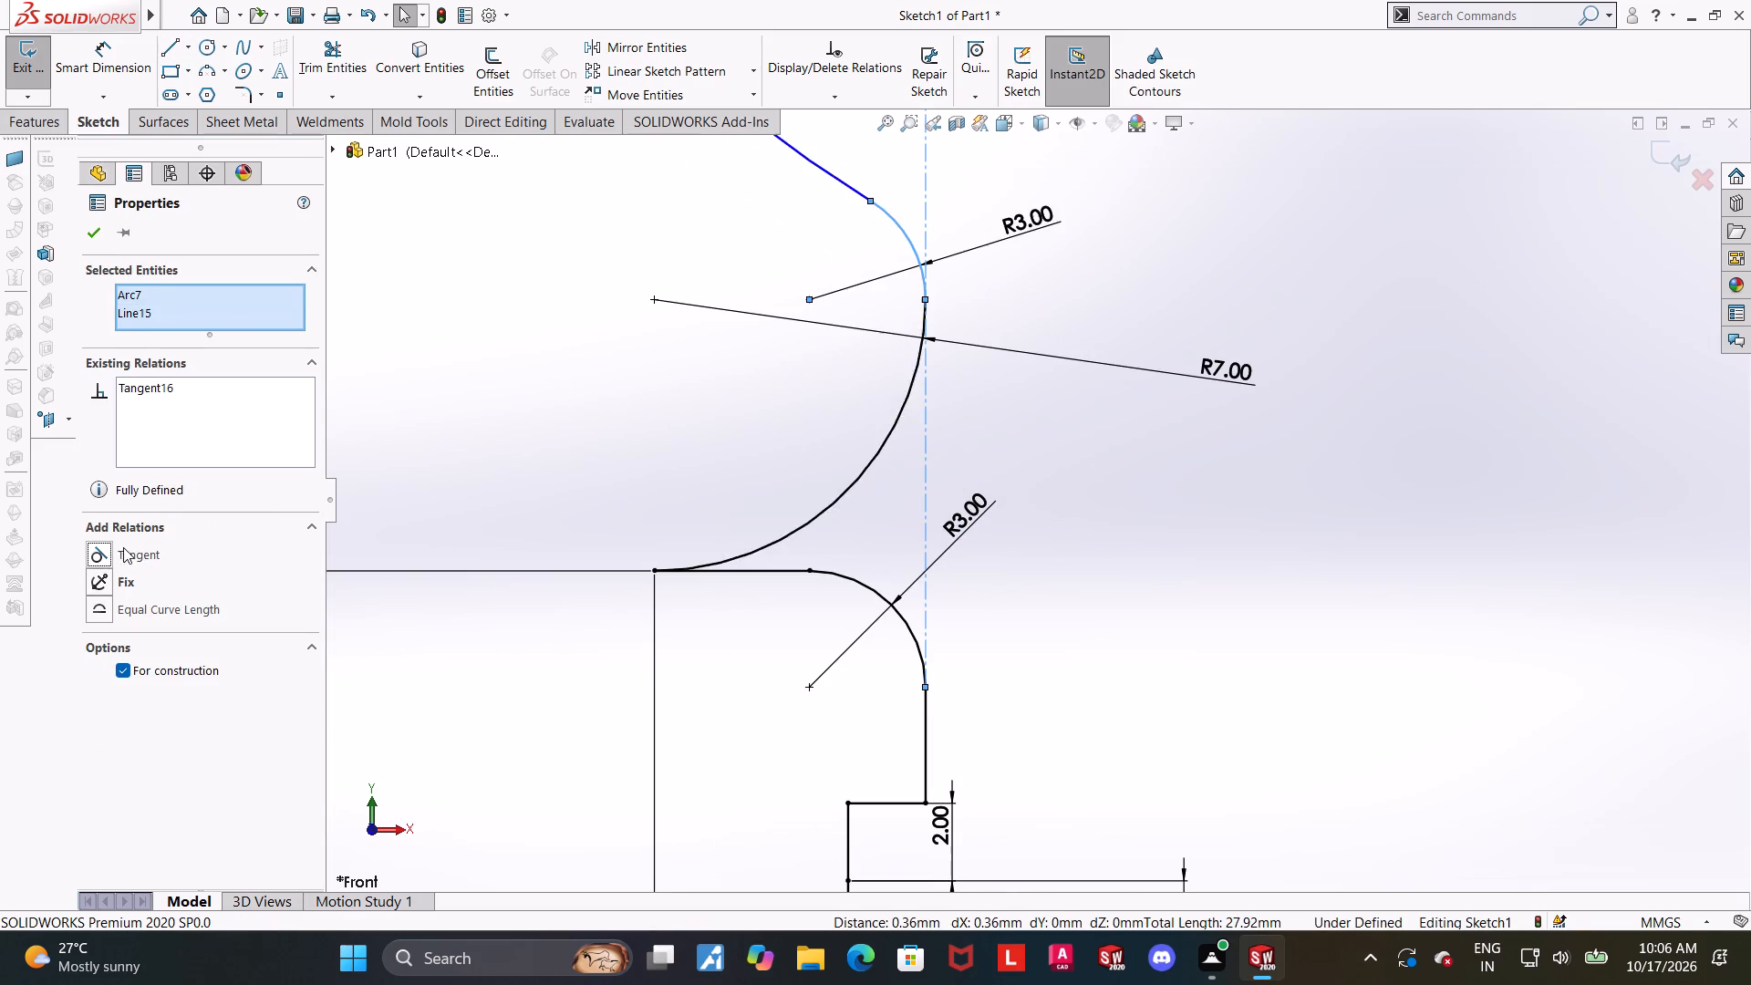
pyautogui.click(1210, 509)
# Fillet the corner between the 84.5° sloping line and the R36 arc with a 1 mm radius.
pyautogui.scroll(10, 1210, 509)
pyautogui.scroll(4, 1056, 286)
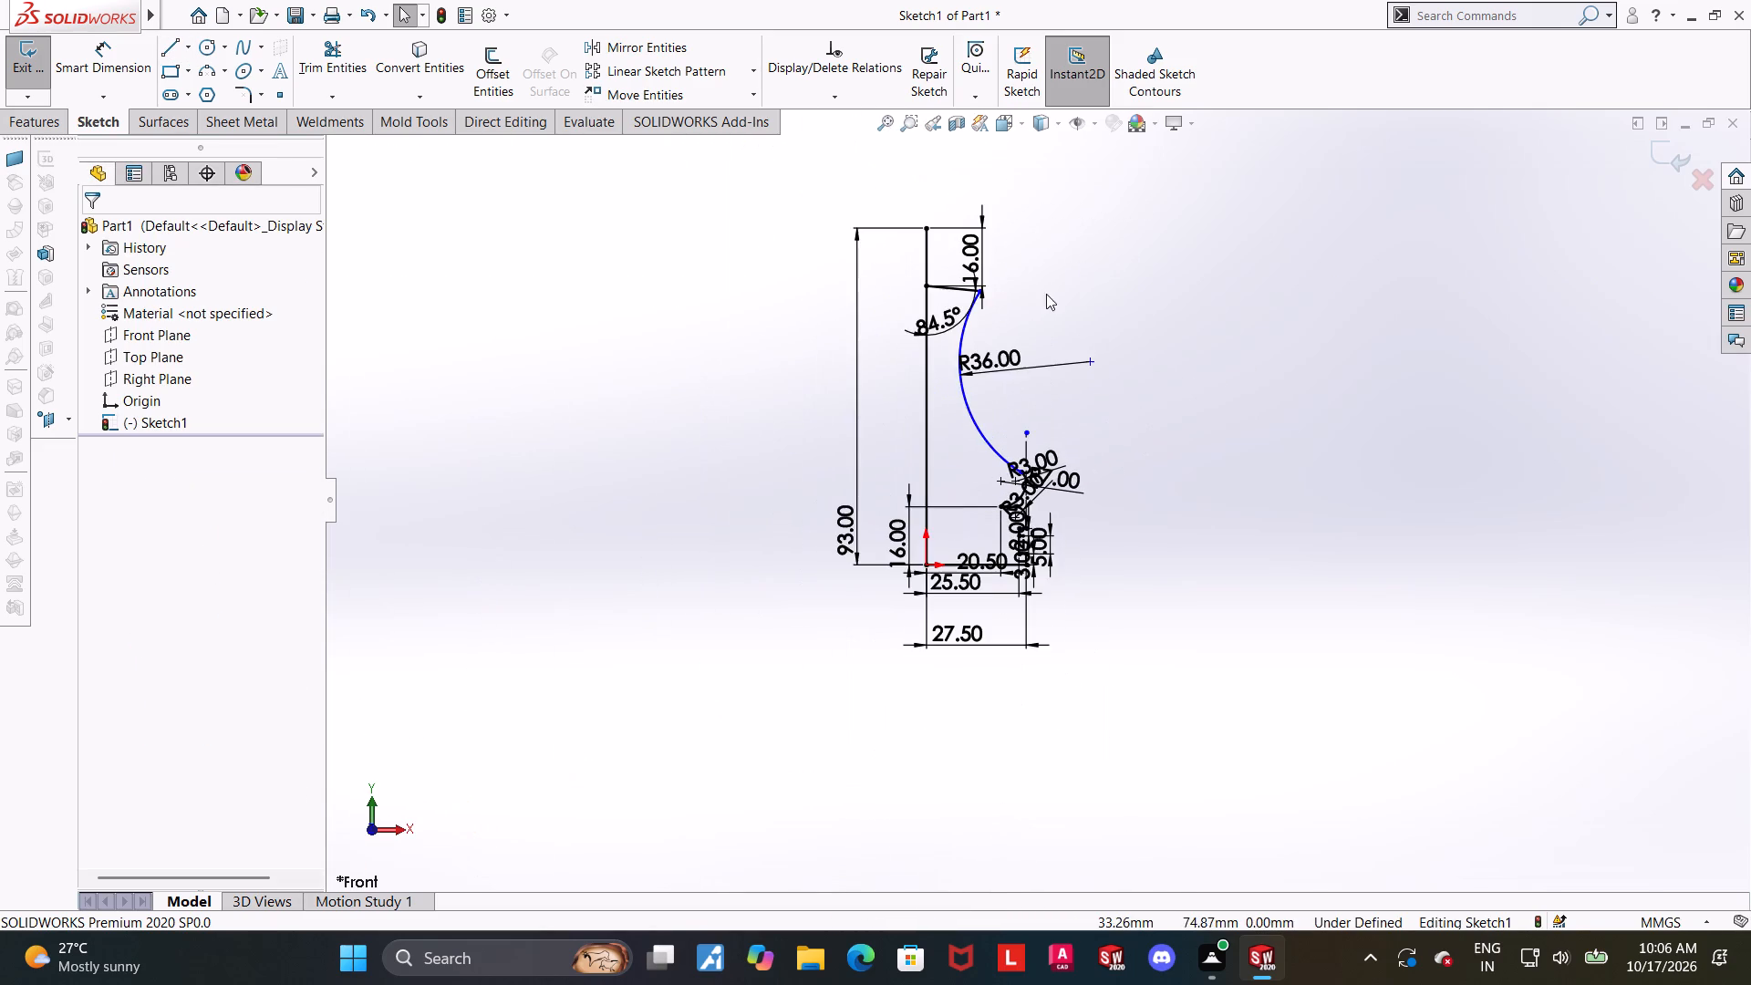
pyautogui.scroll(-4, 1046, 264)
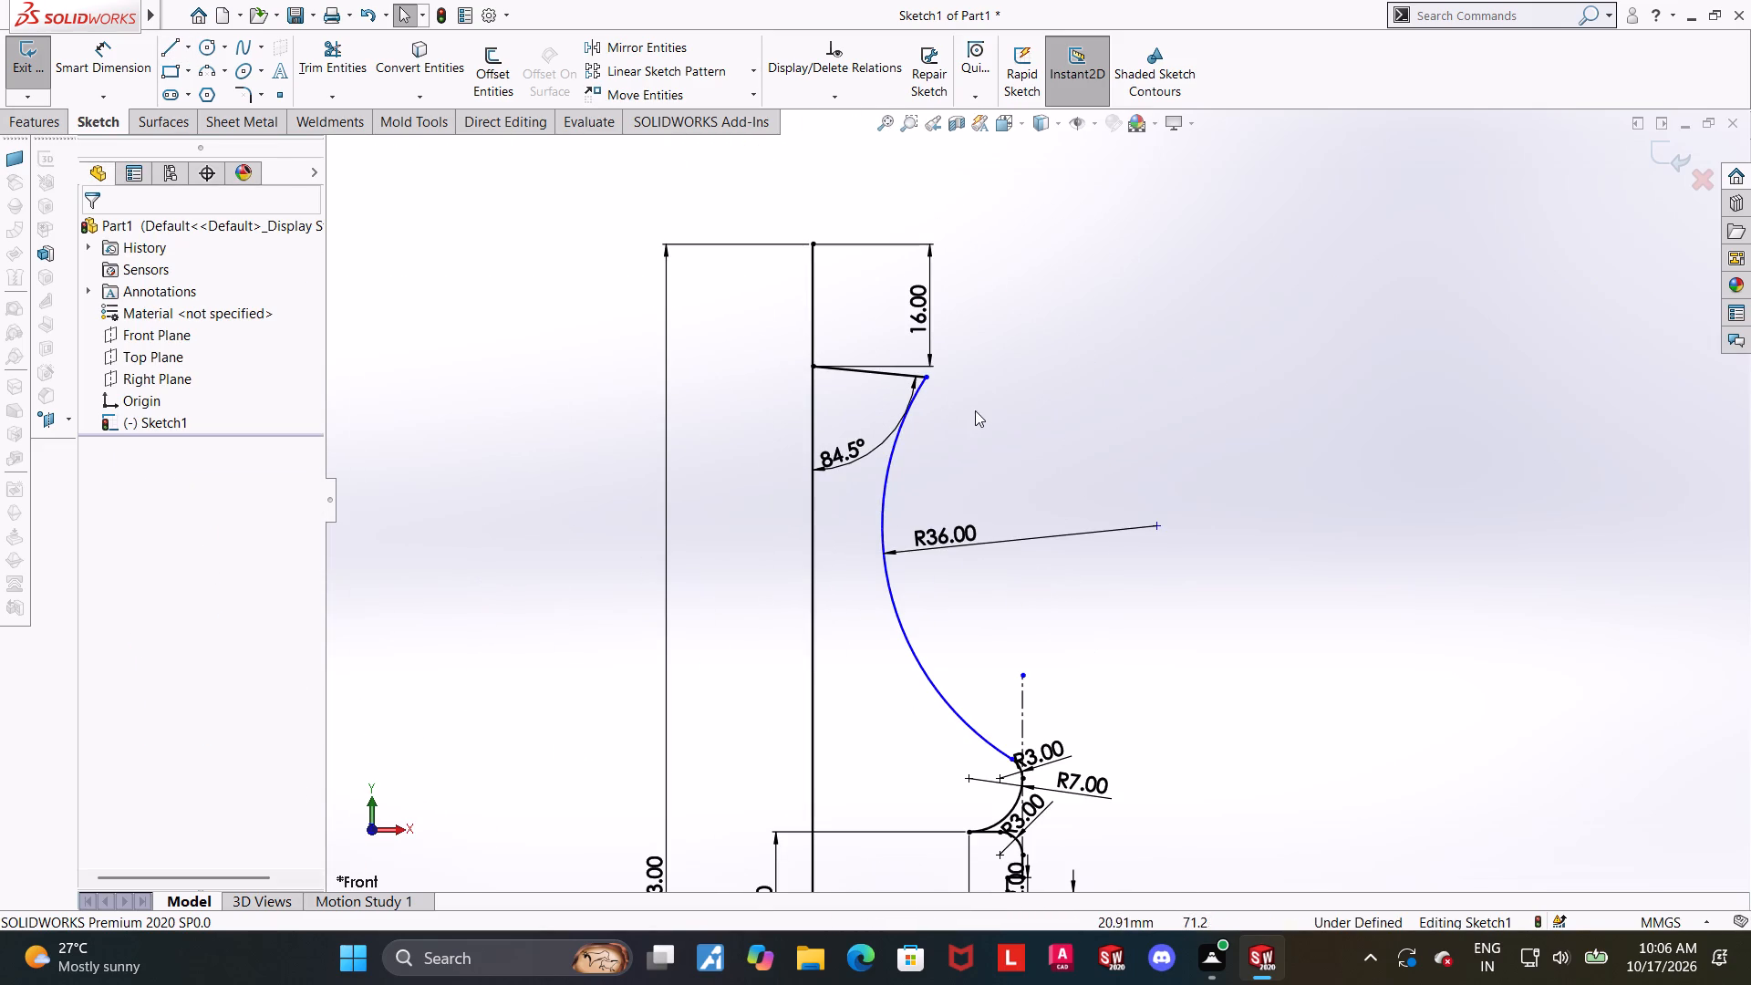
pyautogui.scroll(-2, 1007, 428)
pyautogui.press('Escape')
pyautogui.press('Escape')
pyautogui.click(244, 92)
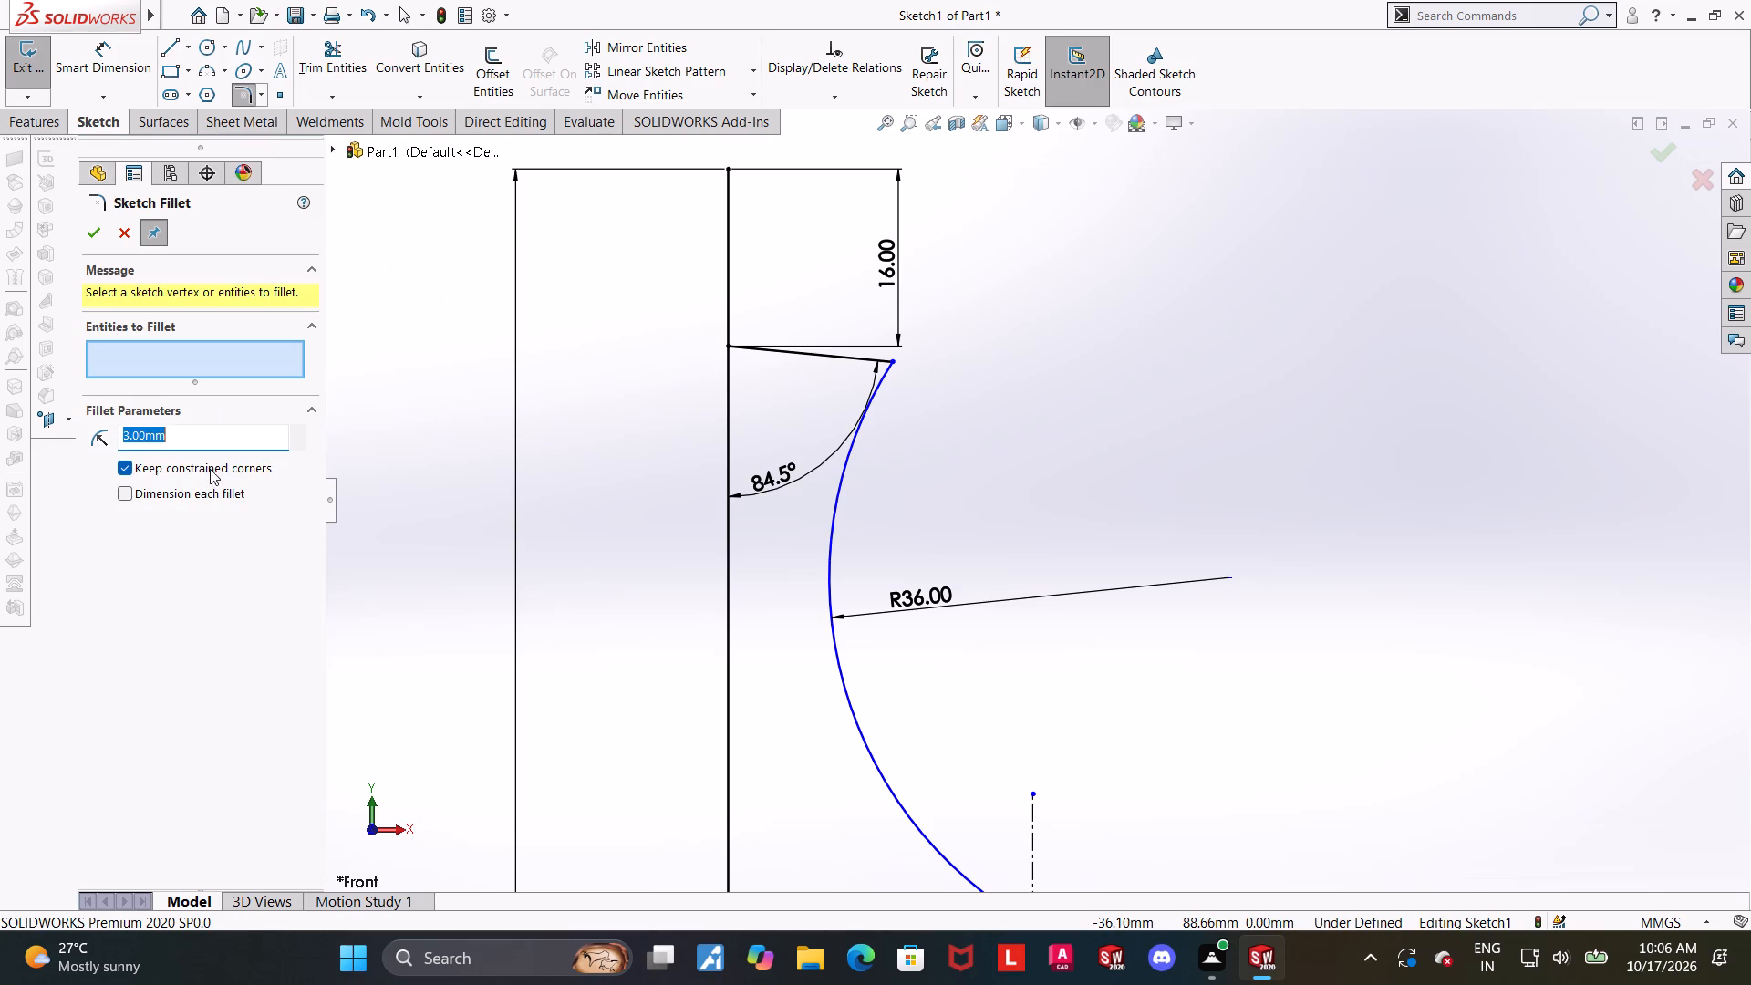
pyautogui.press('1')
pyautogui.press('Return')
pyautogui.scroll(-7, 895, 369)
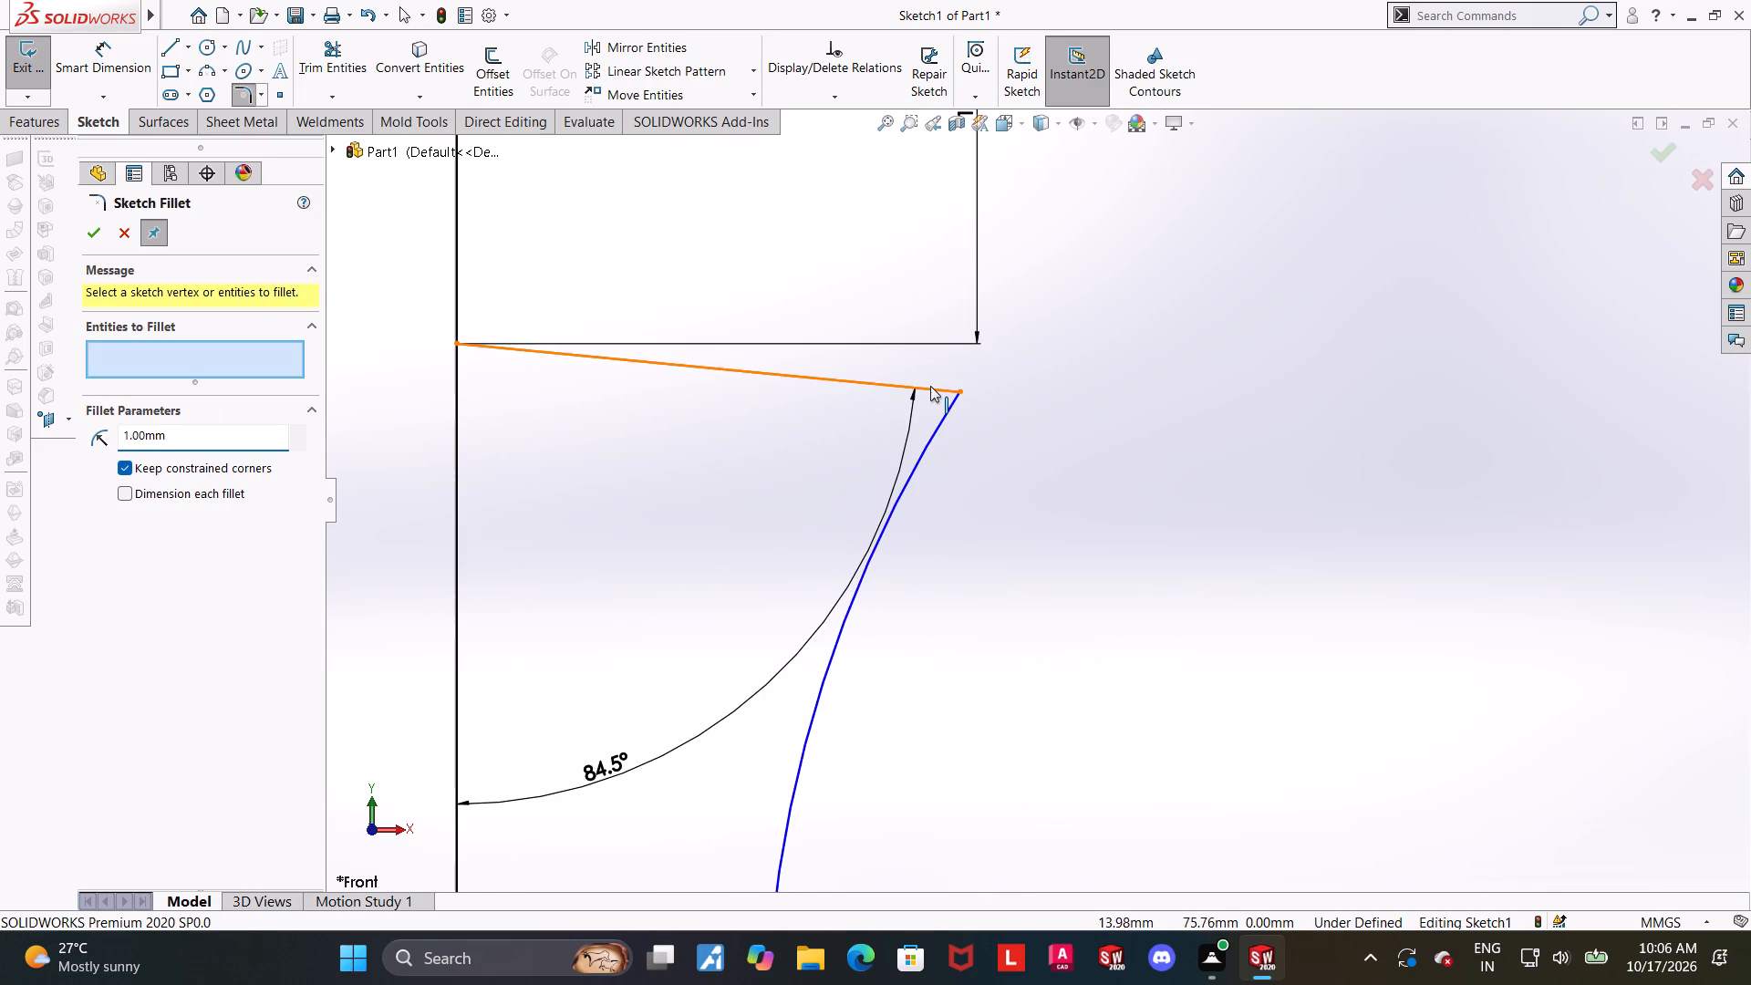
pyautogui.click(930, 386)
pyautogui.click(945, 411)
pyautogui.click(101, 233)
pyautogui.click(1286, 486)
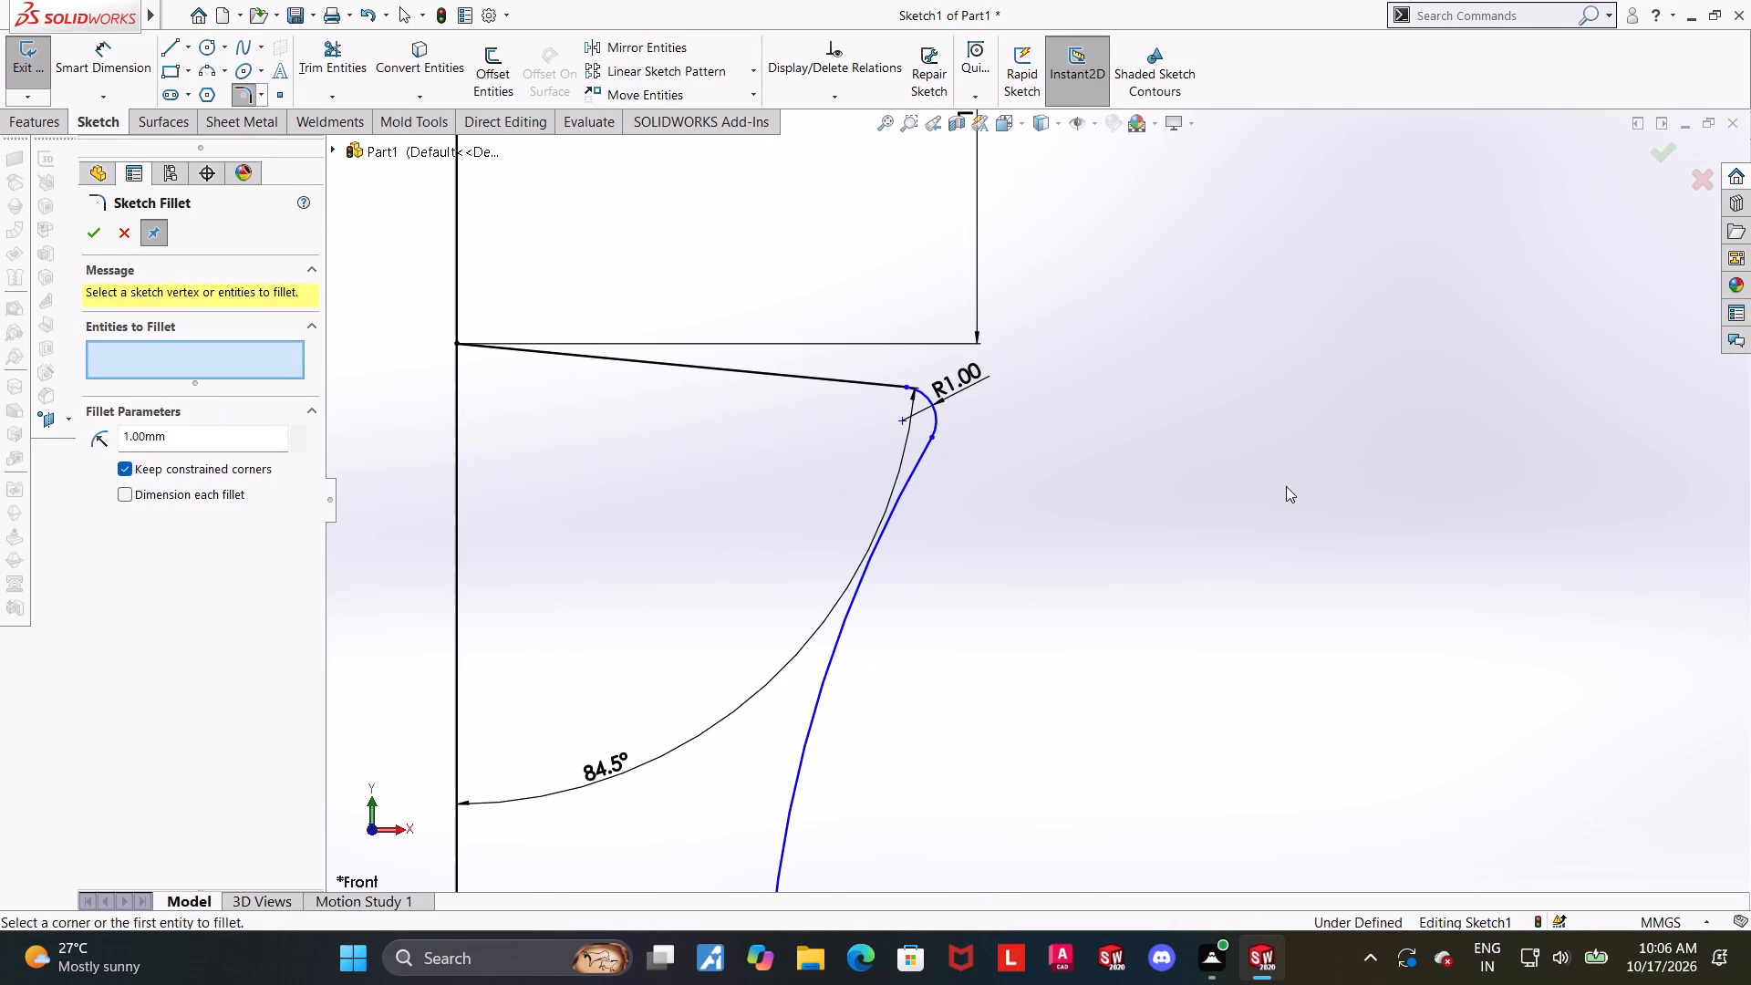
pyautogui.scroll(10, 1286, 486)
pyautogui.press('Escape')
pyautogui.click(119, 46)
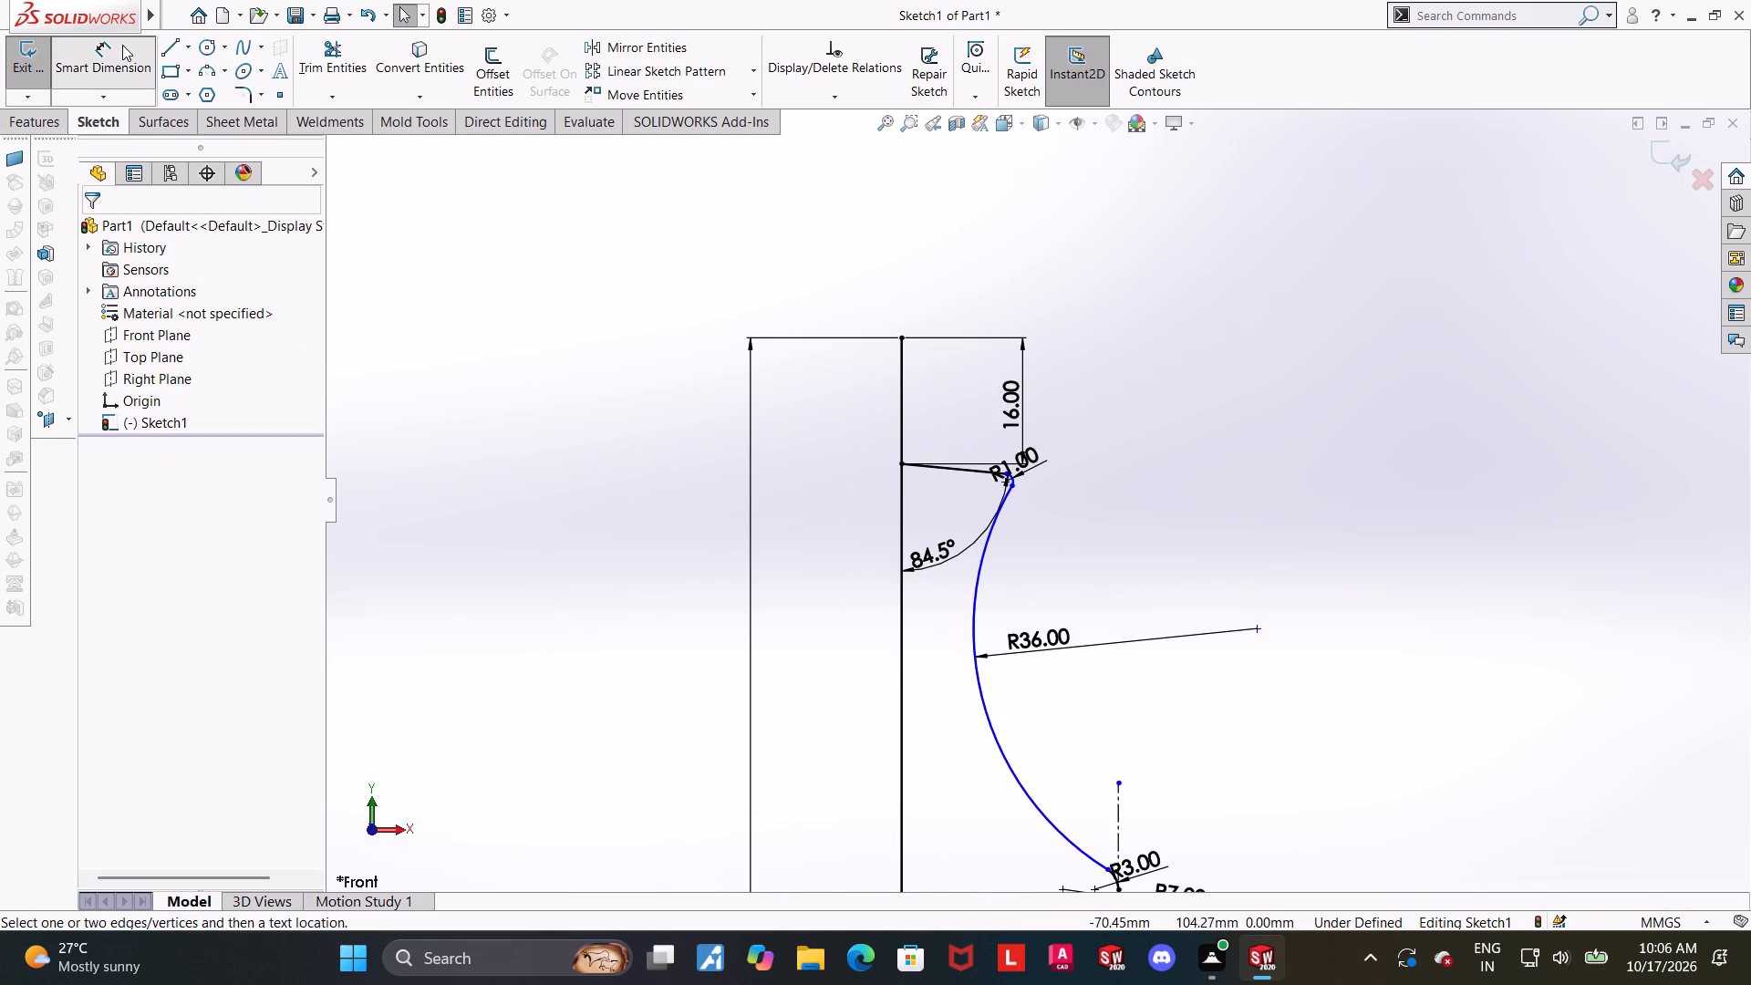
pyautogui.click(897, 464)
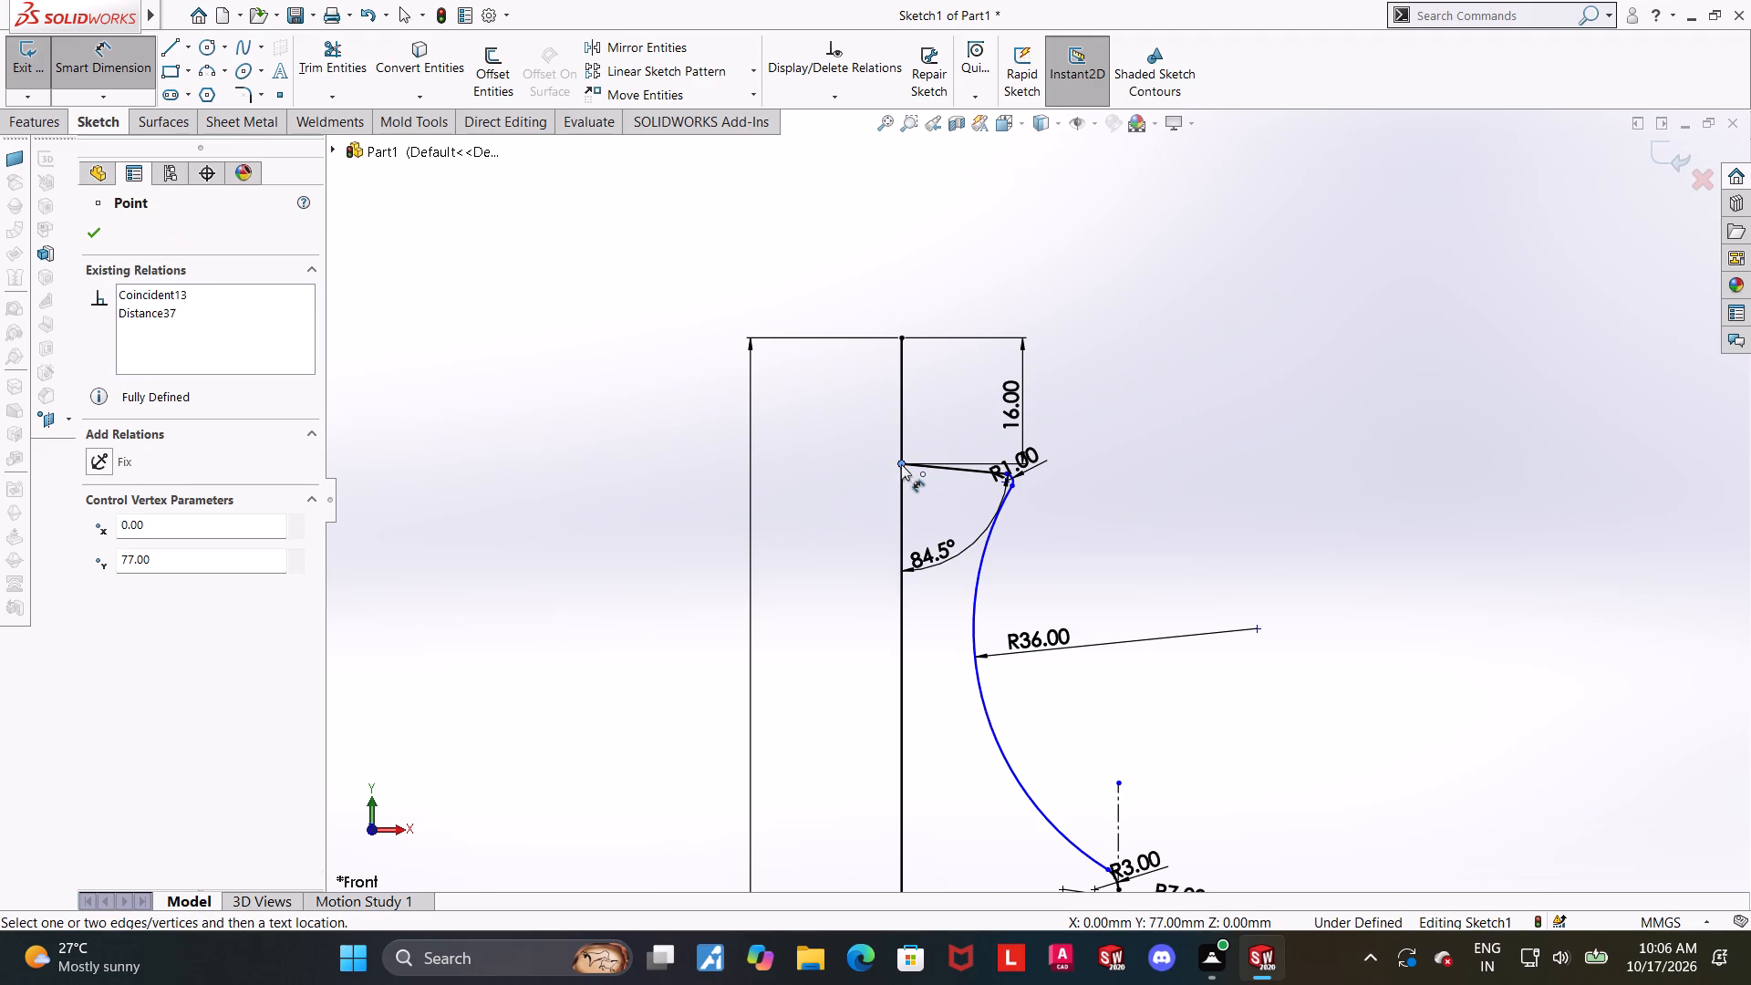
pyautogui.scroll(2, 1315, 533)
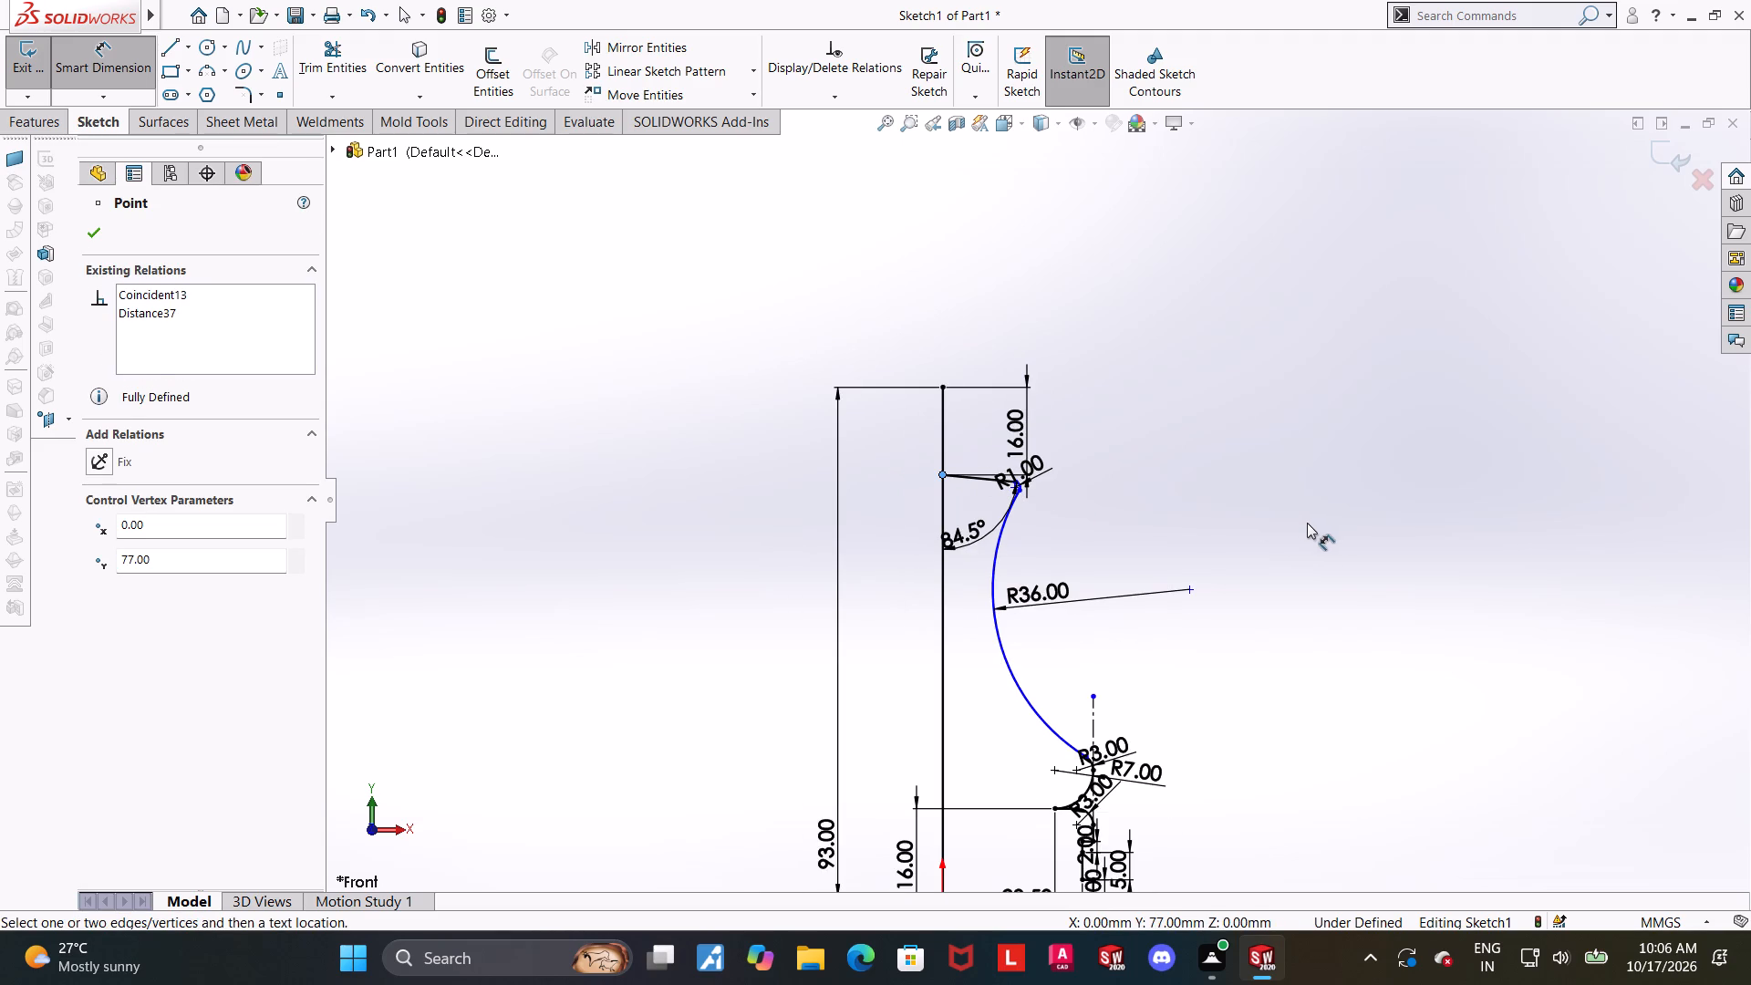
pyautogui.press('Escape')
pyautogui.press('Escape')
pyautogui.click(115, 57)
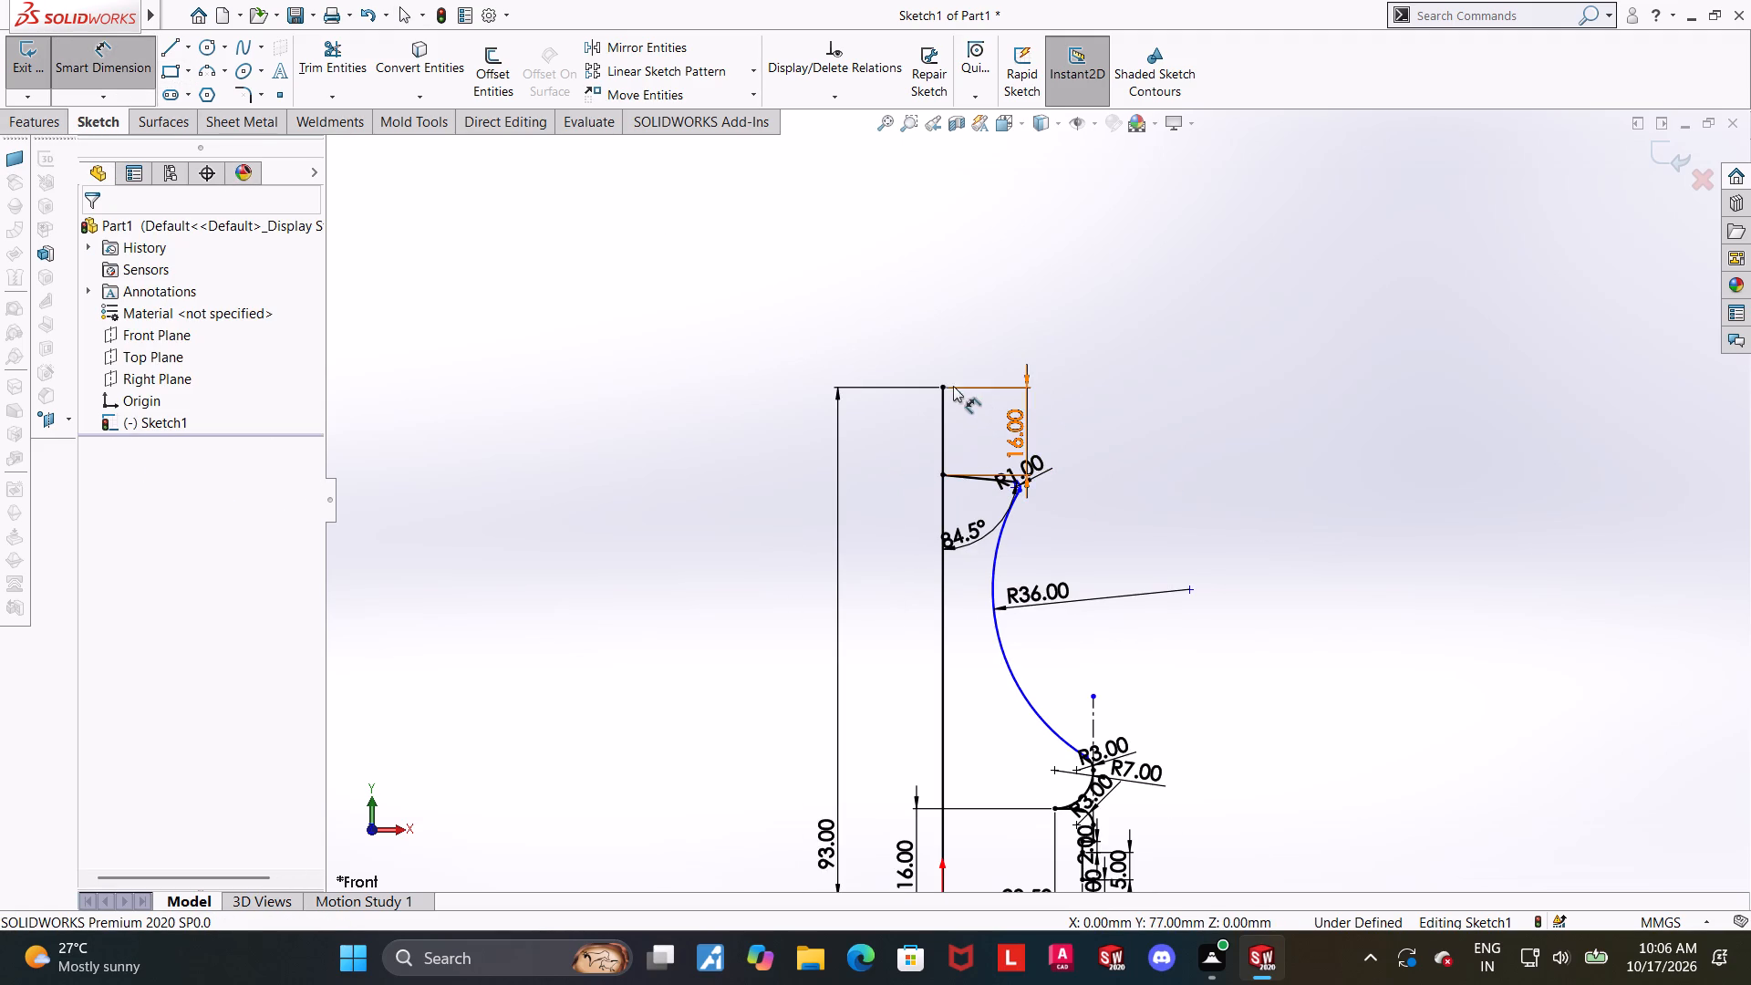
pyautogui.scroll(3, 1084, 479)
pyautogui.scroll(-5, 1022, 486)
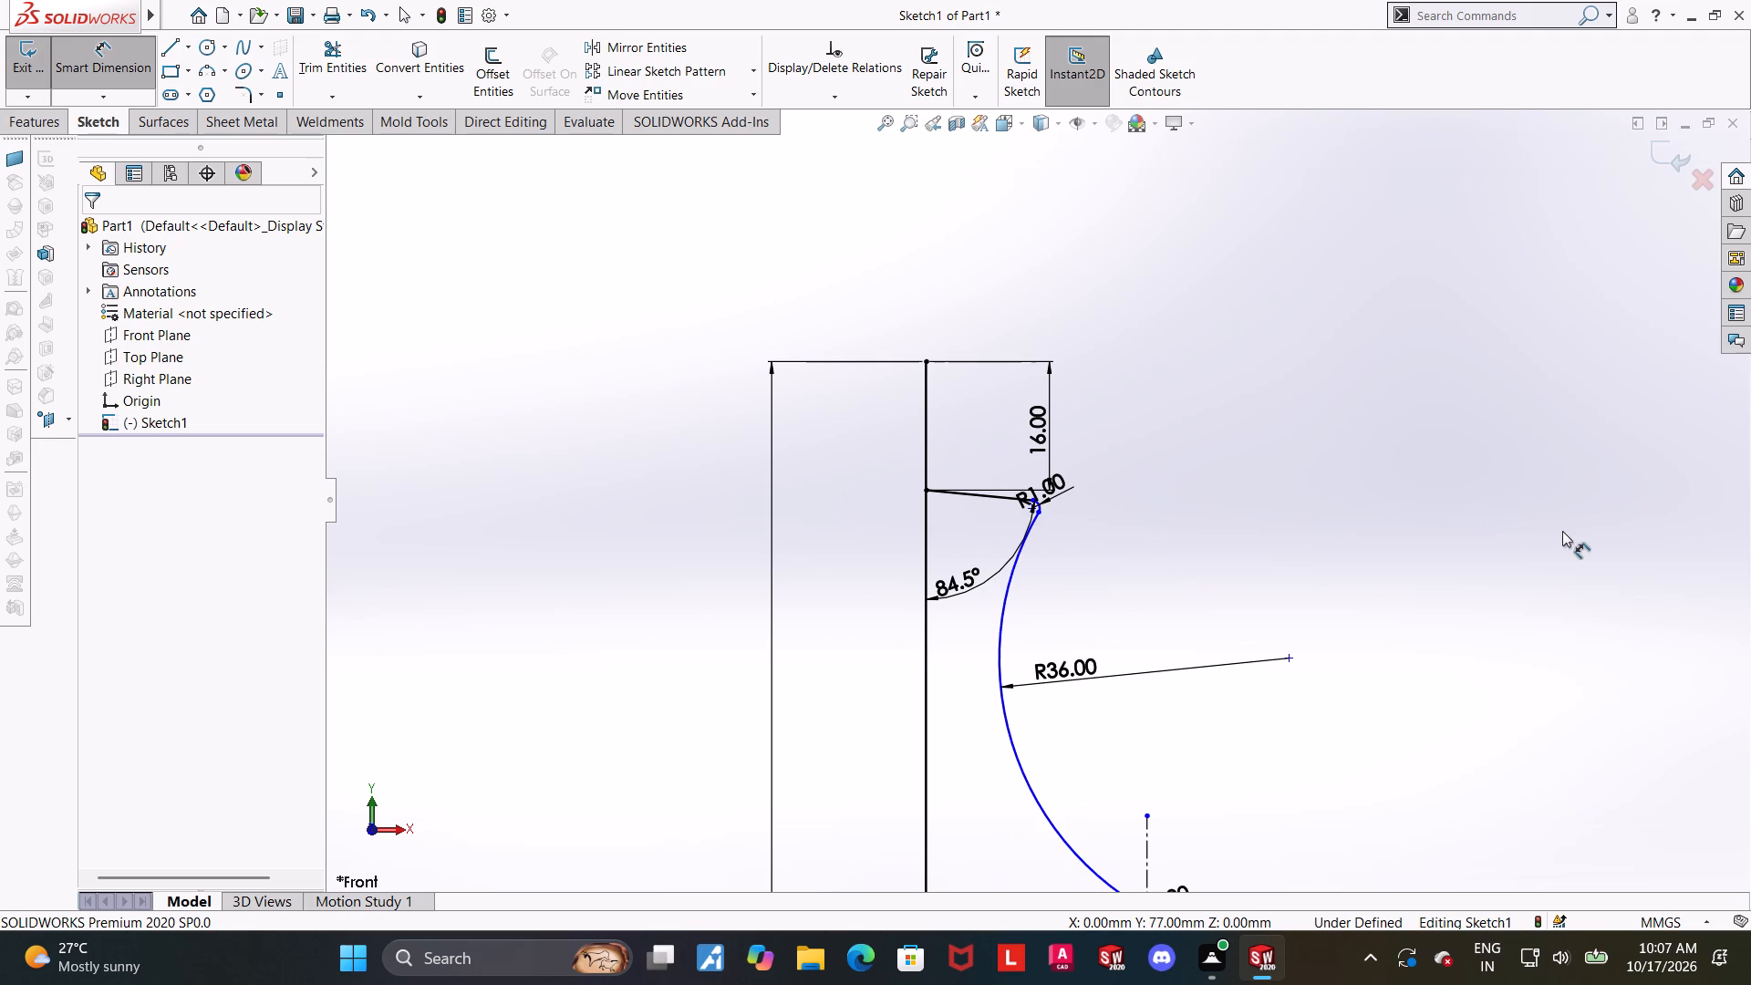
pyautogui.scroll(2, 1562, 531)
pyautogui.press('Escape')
# Dimension the height of the R36 arc's centre above the horizontal base line as 55 mm.
pyautogui.scroll(2, 1715, 772)
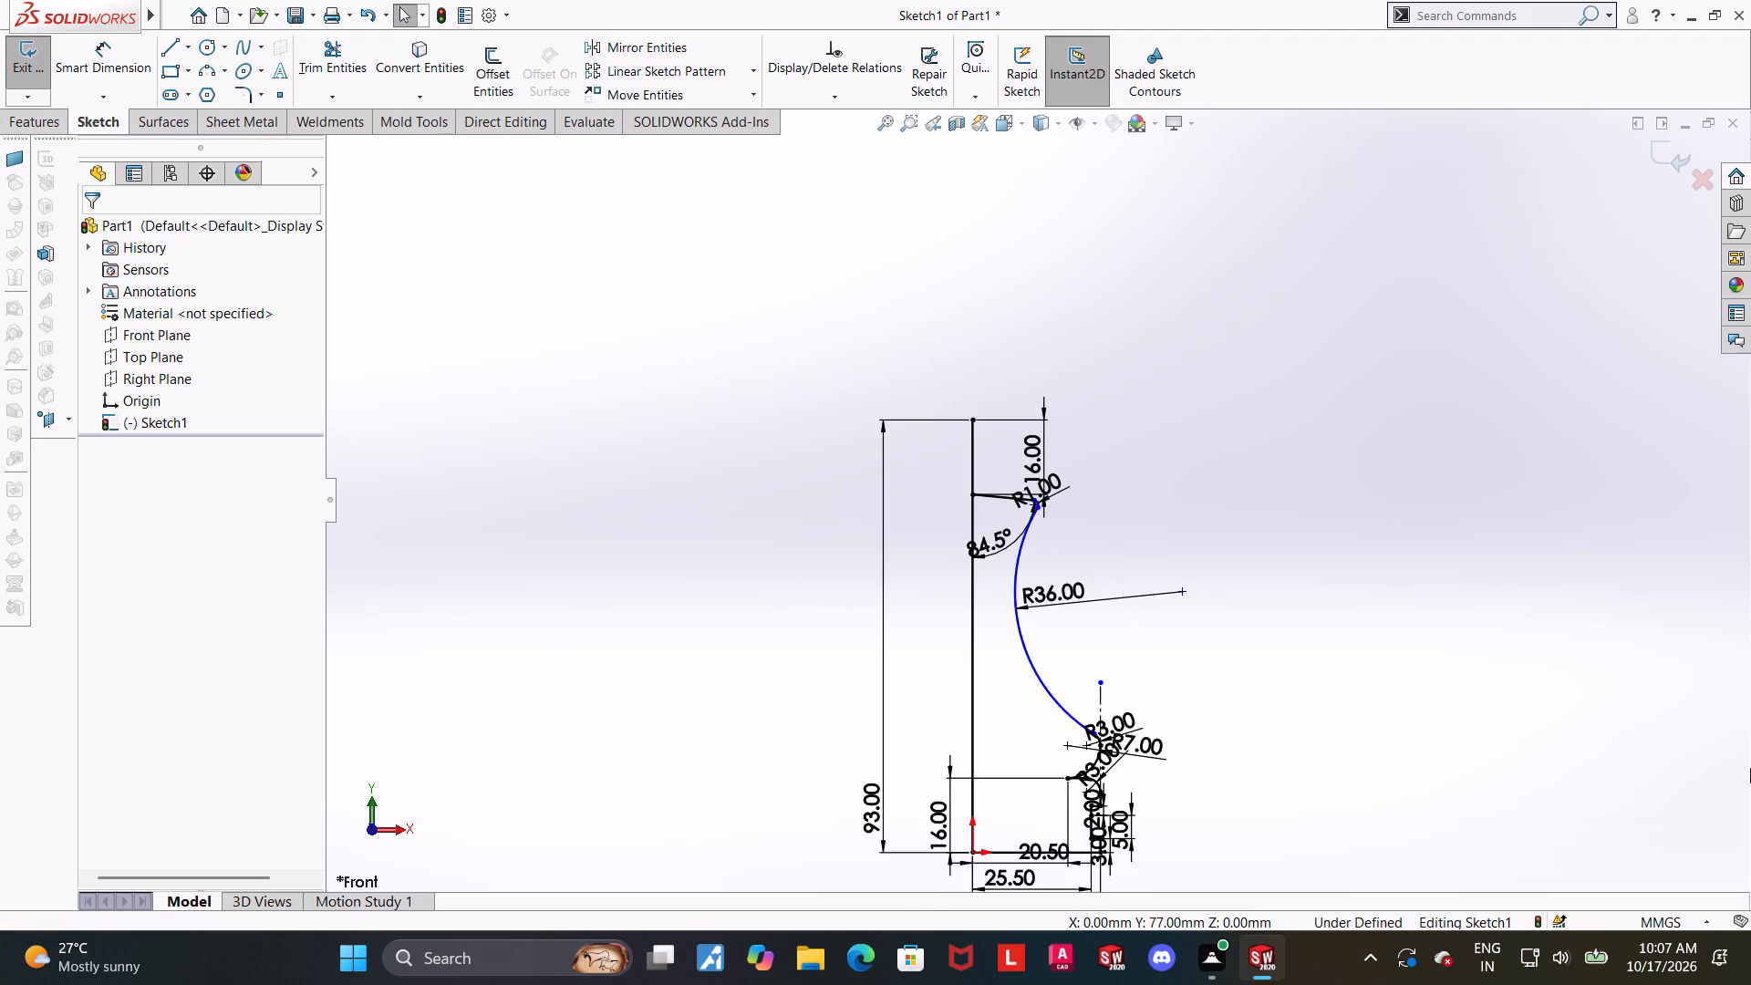
pyautogui.scroll(-2, 1750, 768)
pyautogui.scroll(-1, 1147, 576)
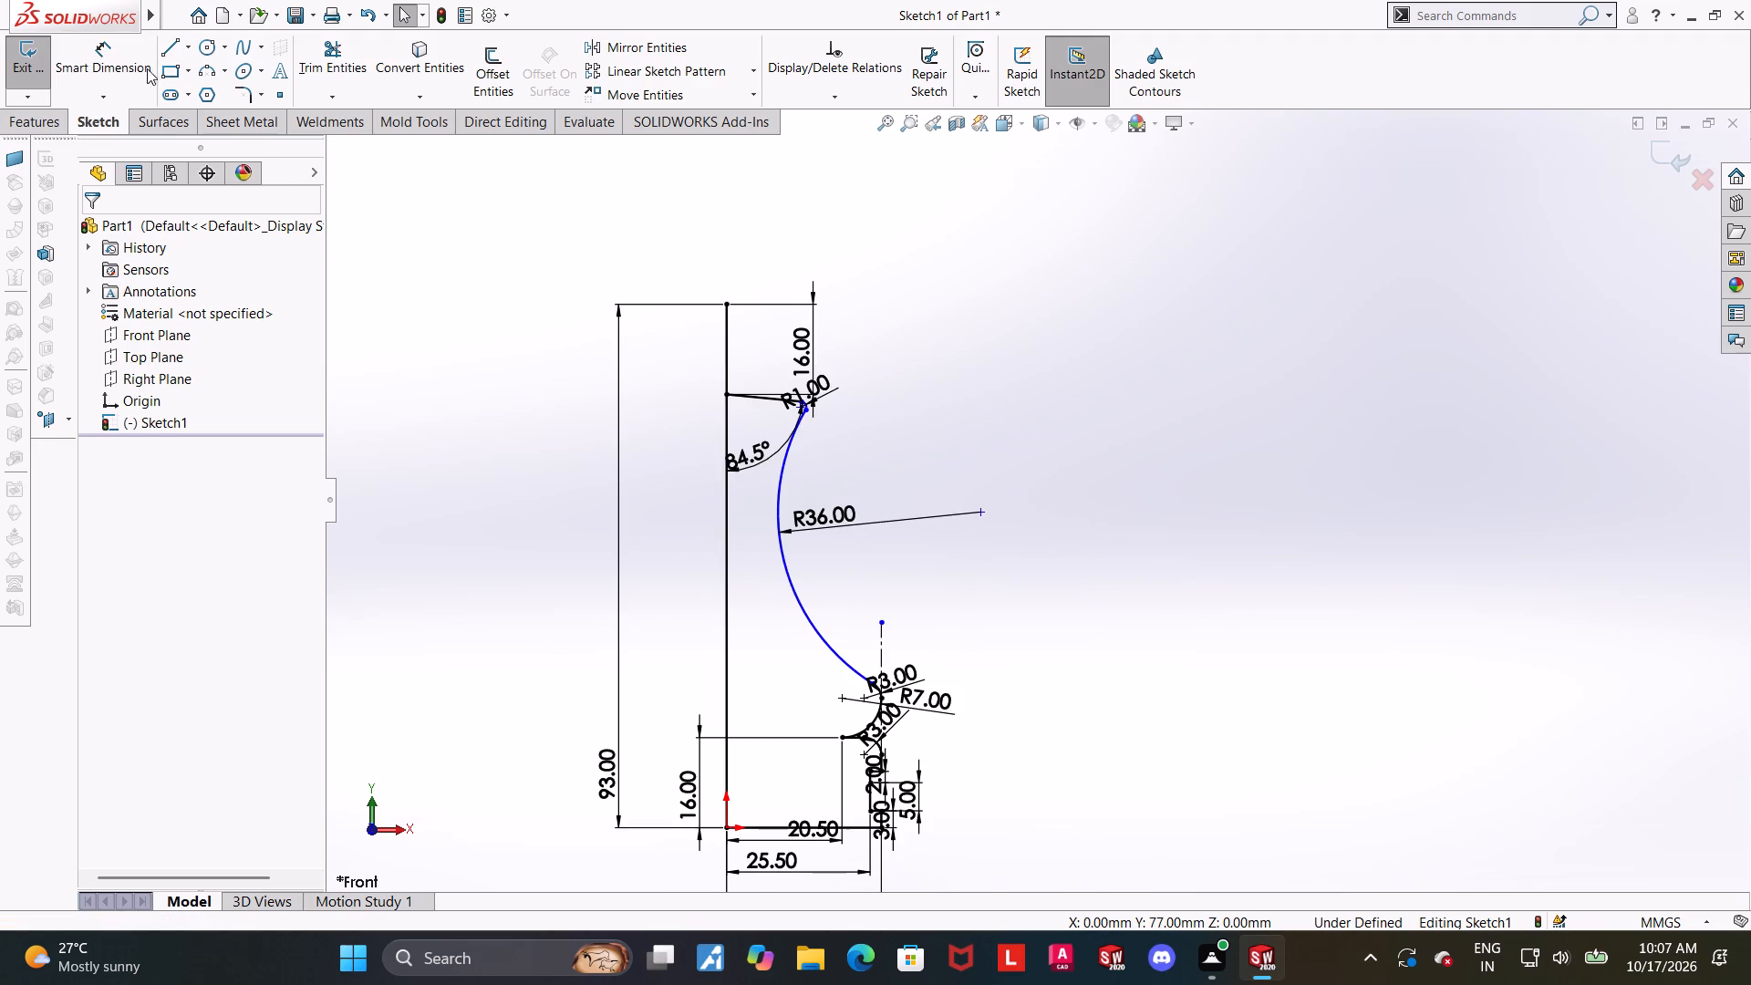
pyautogui.click(131, 62)
pyautogui.click(977, 516)
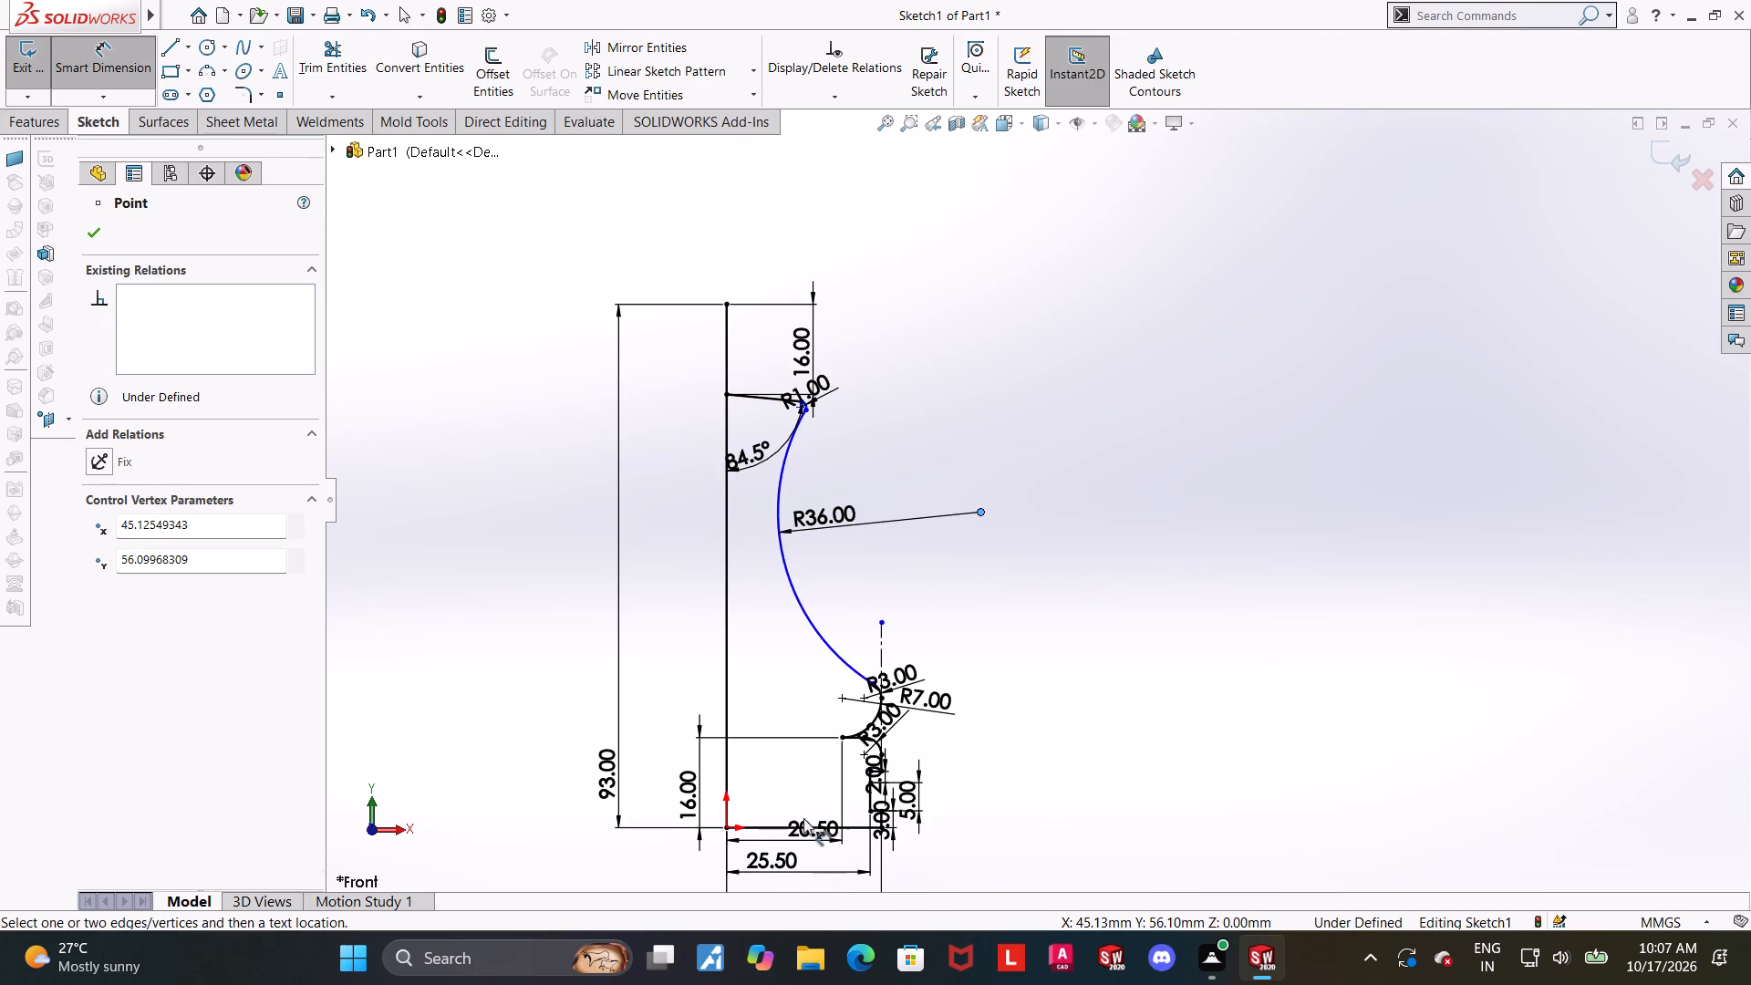
pyautogui.click(749, 825)
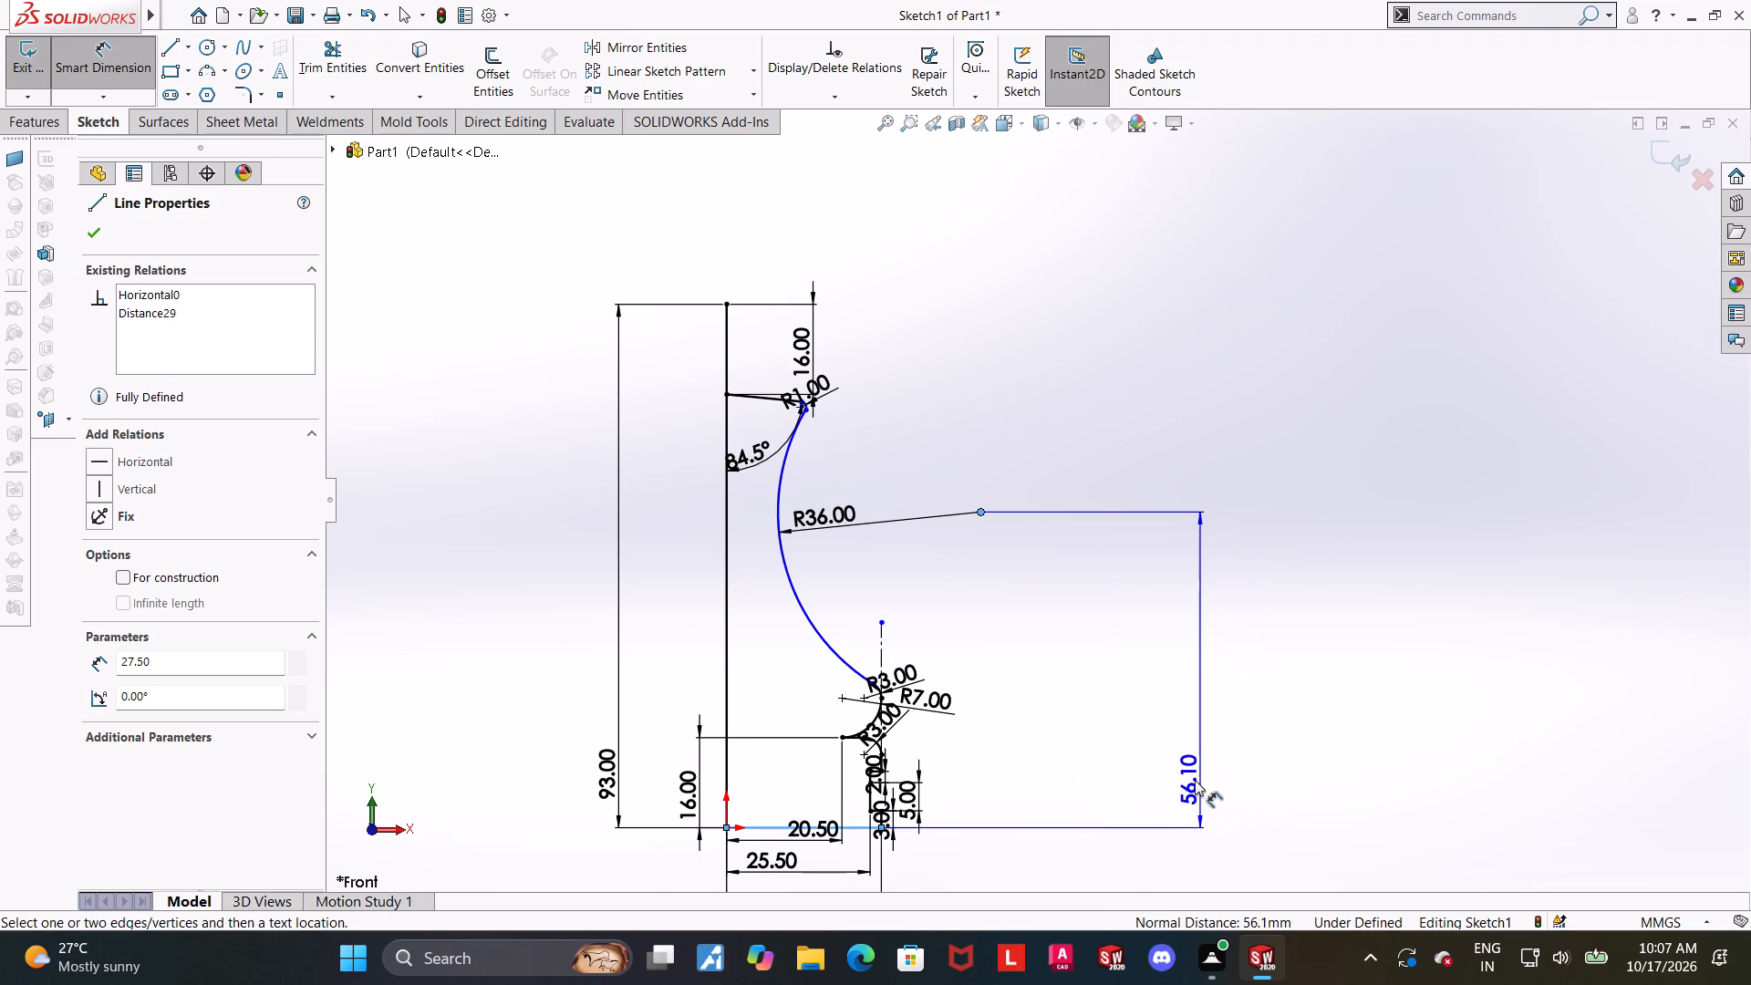
pyautogui.click(1195, 780)
pyautogui.write('55')
pyautogui.press('Return')
pyautogui.press('Escape')
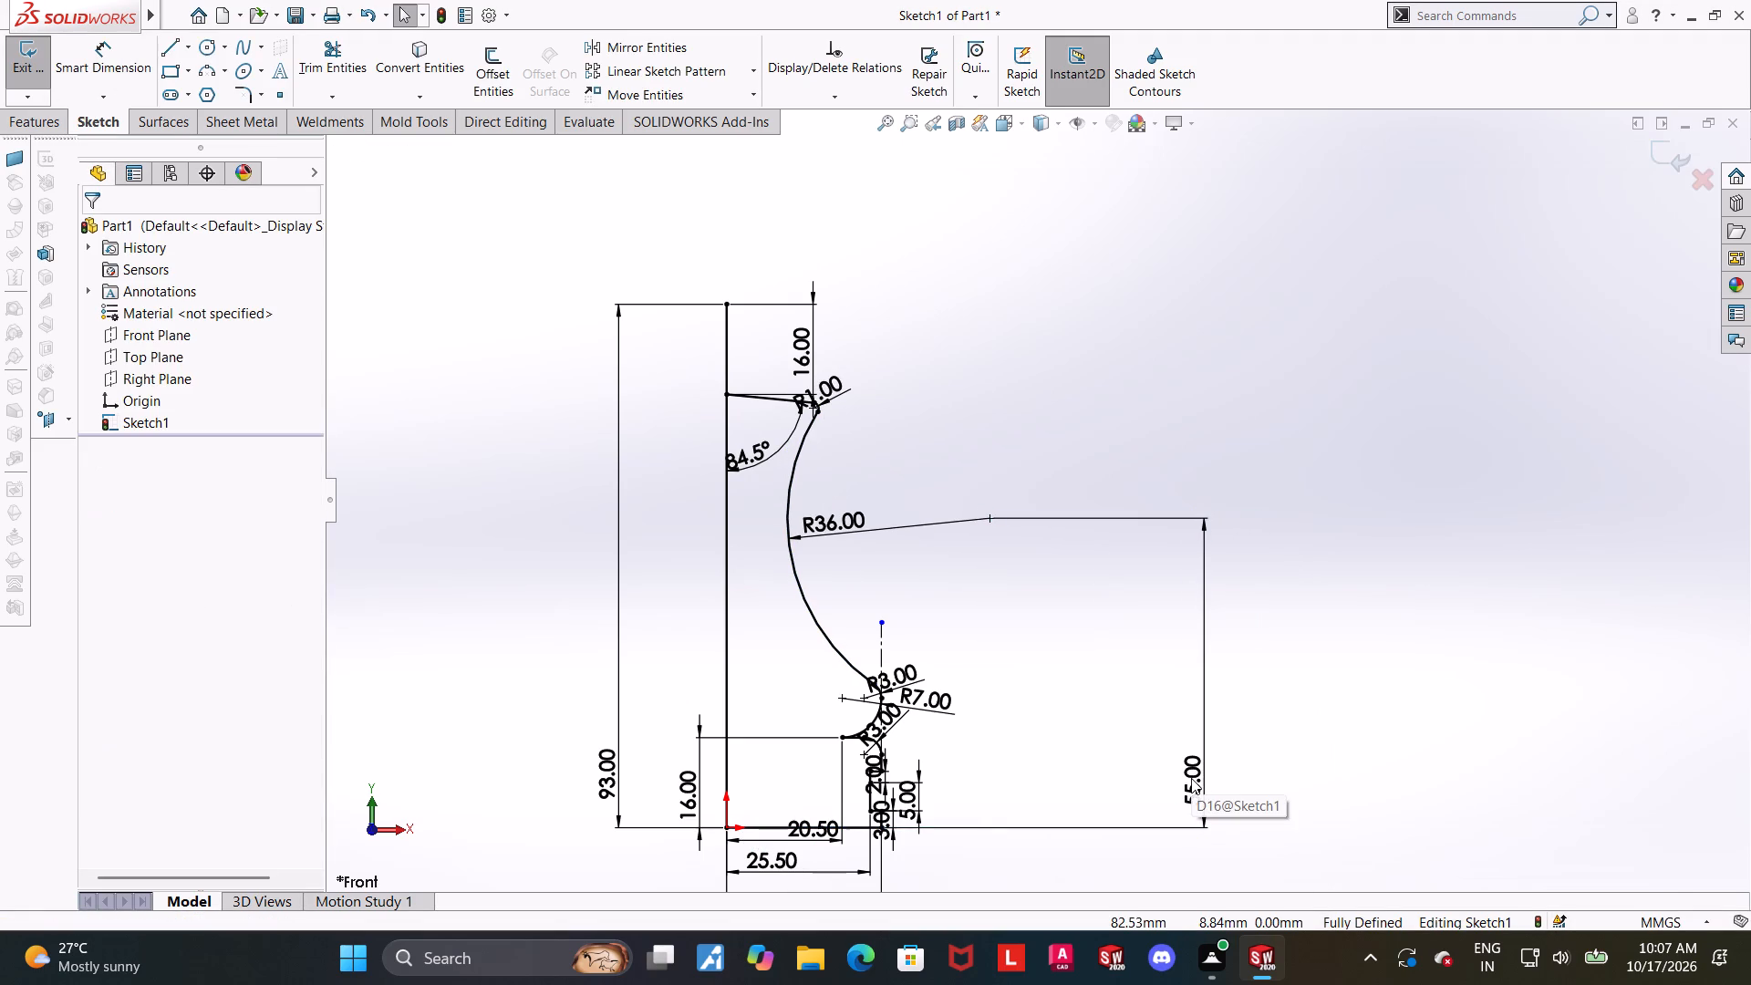
# Reposition the upper 16 mm dimension farther out from the vertical leg, clear of the profile.
pyautogui.scroll(2, 1032, 738)
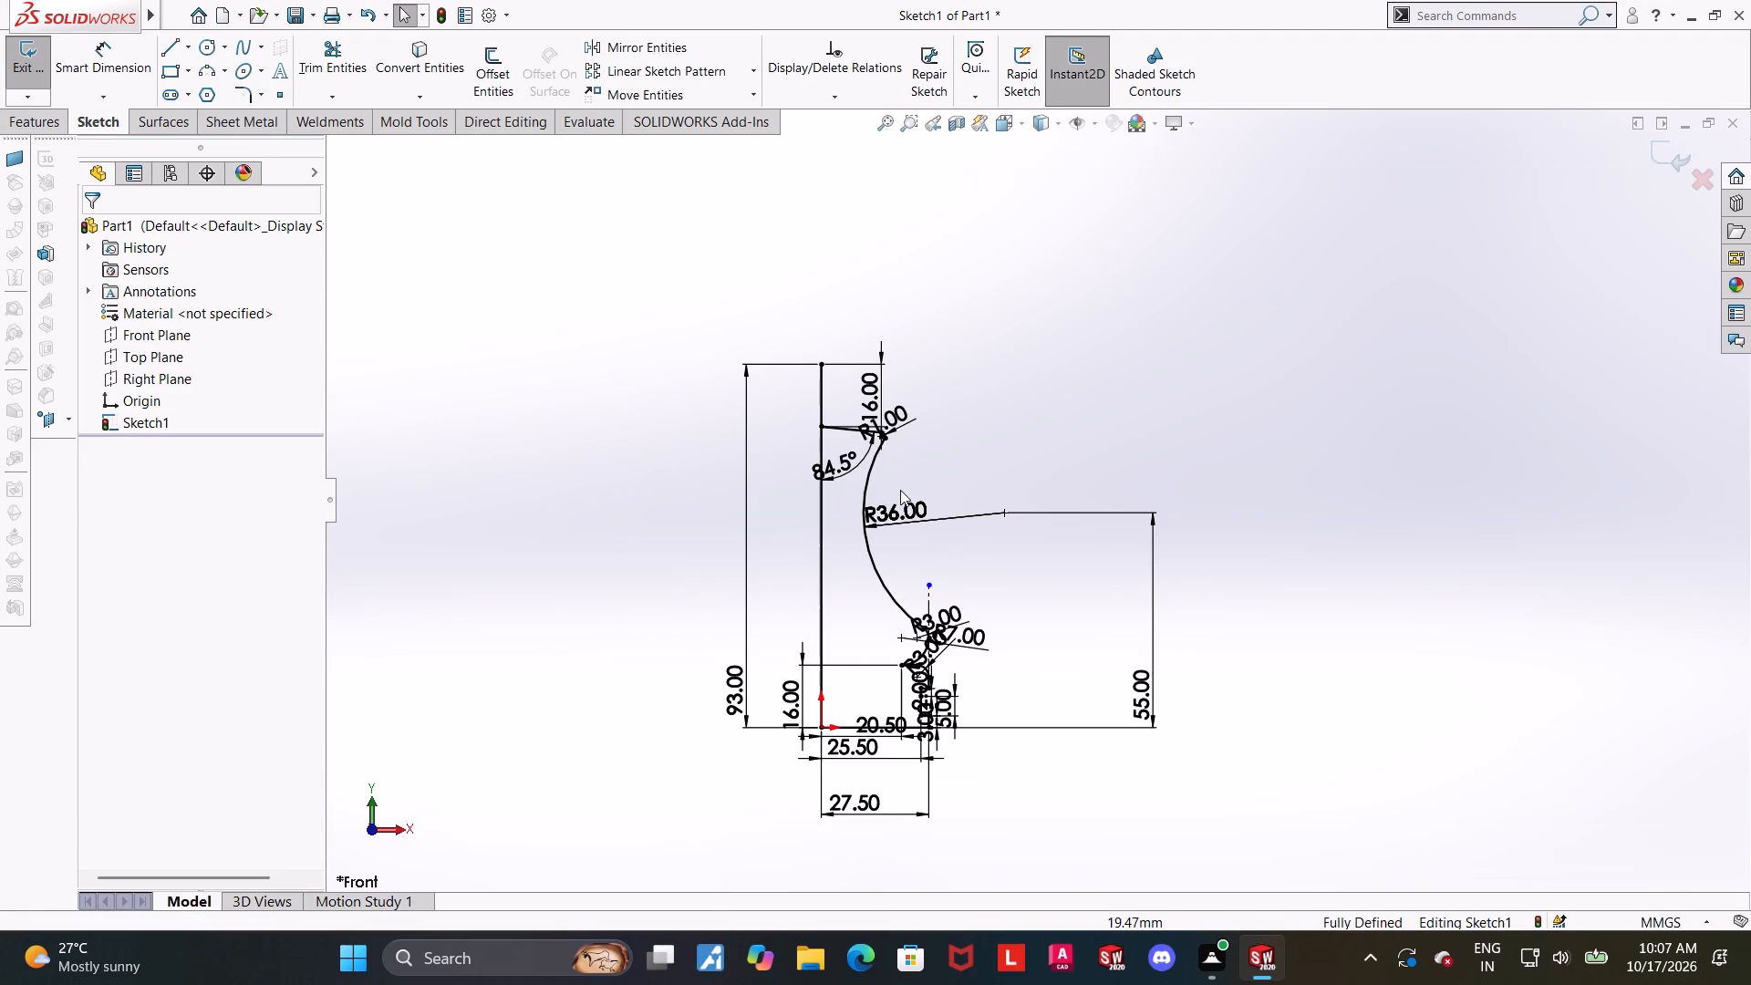
pyautogui.scroll(-2, 938, 358)
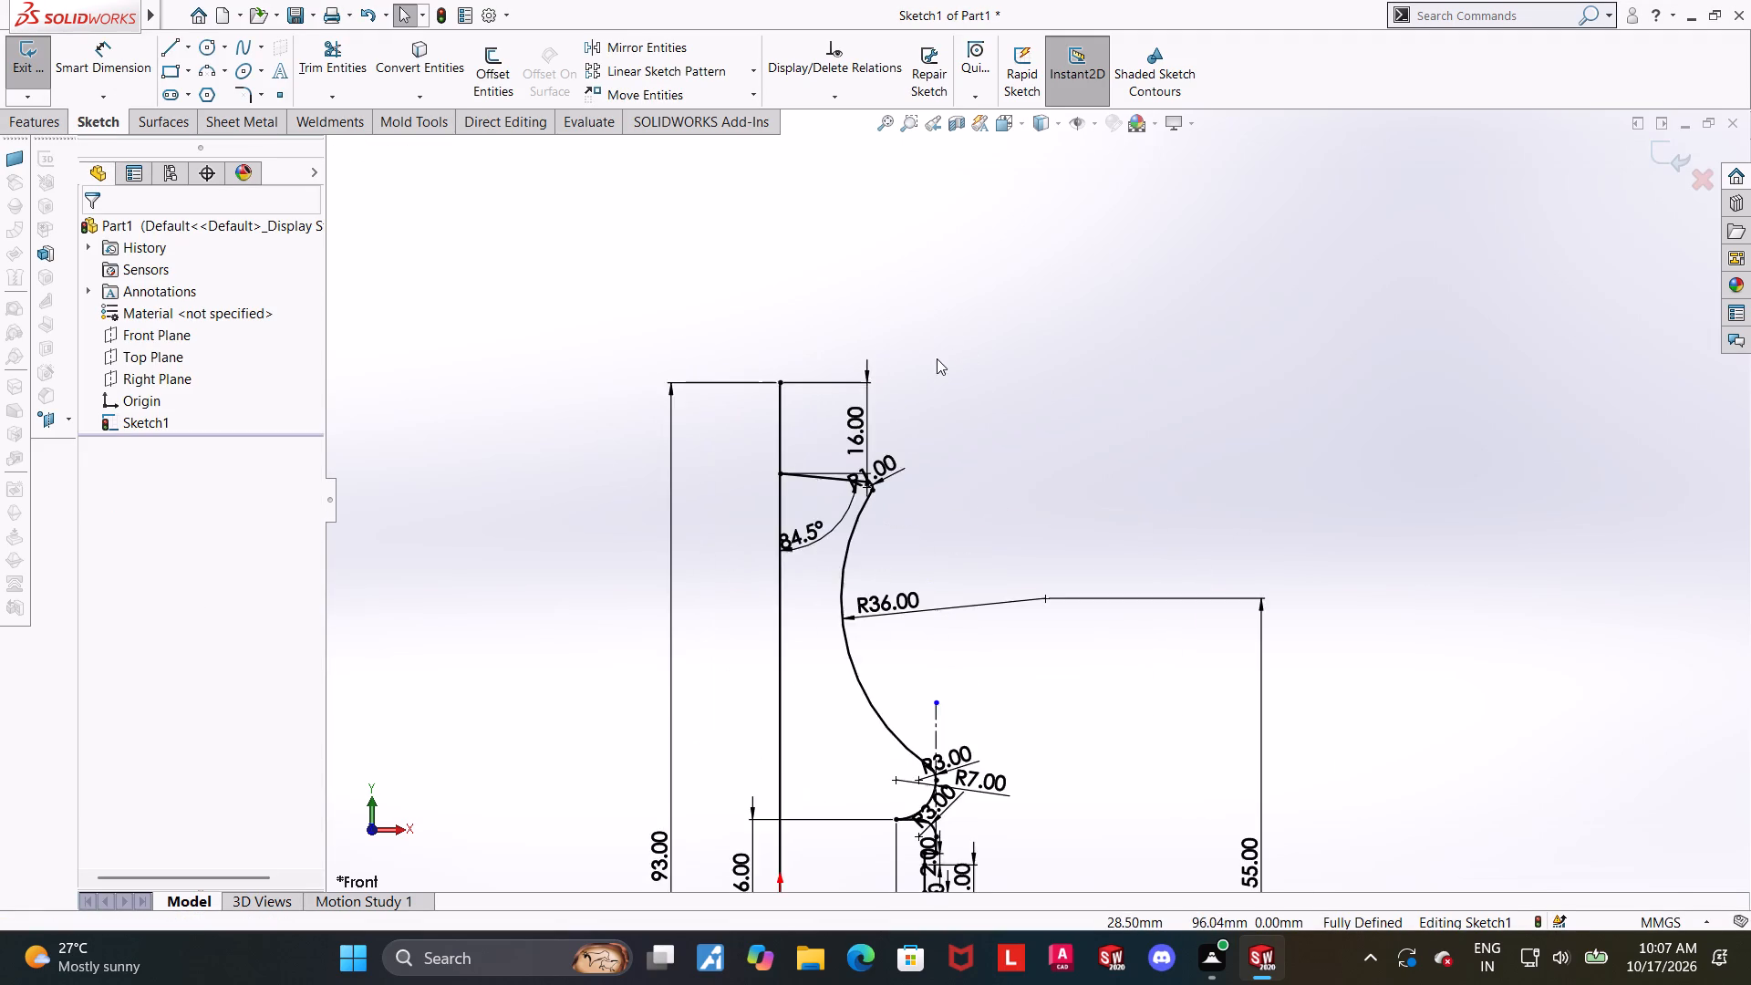
pyautogui.scroll(-2, 900, 376)
pyautogui.moveTo(855, 474); pyautogui.dragTo(1184, 478)
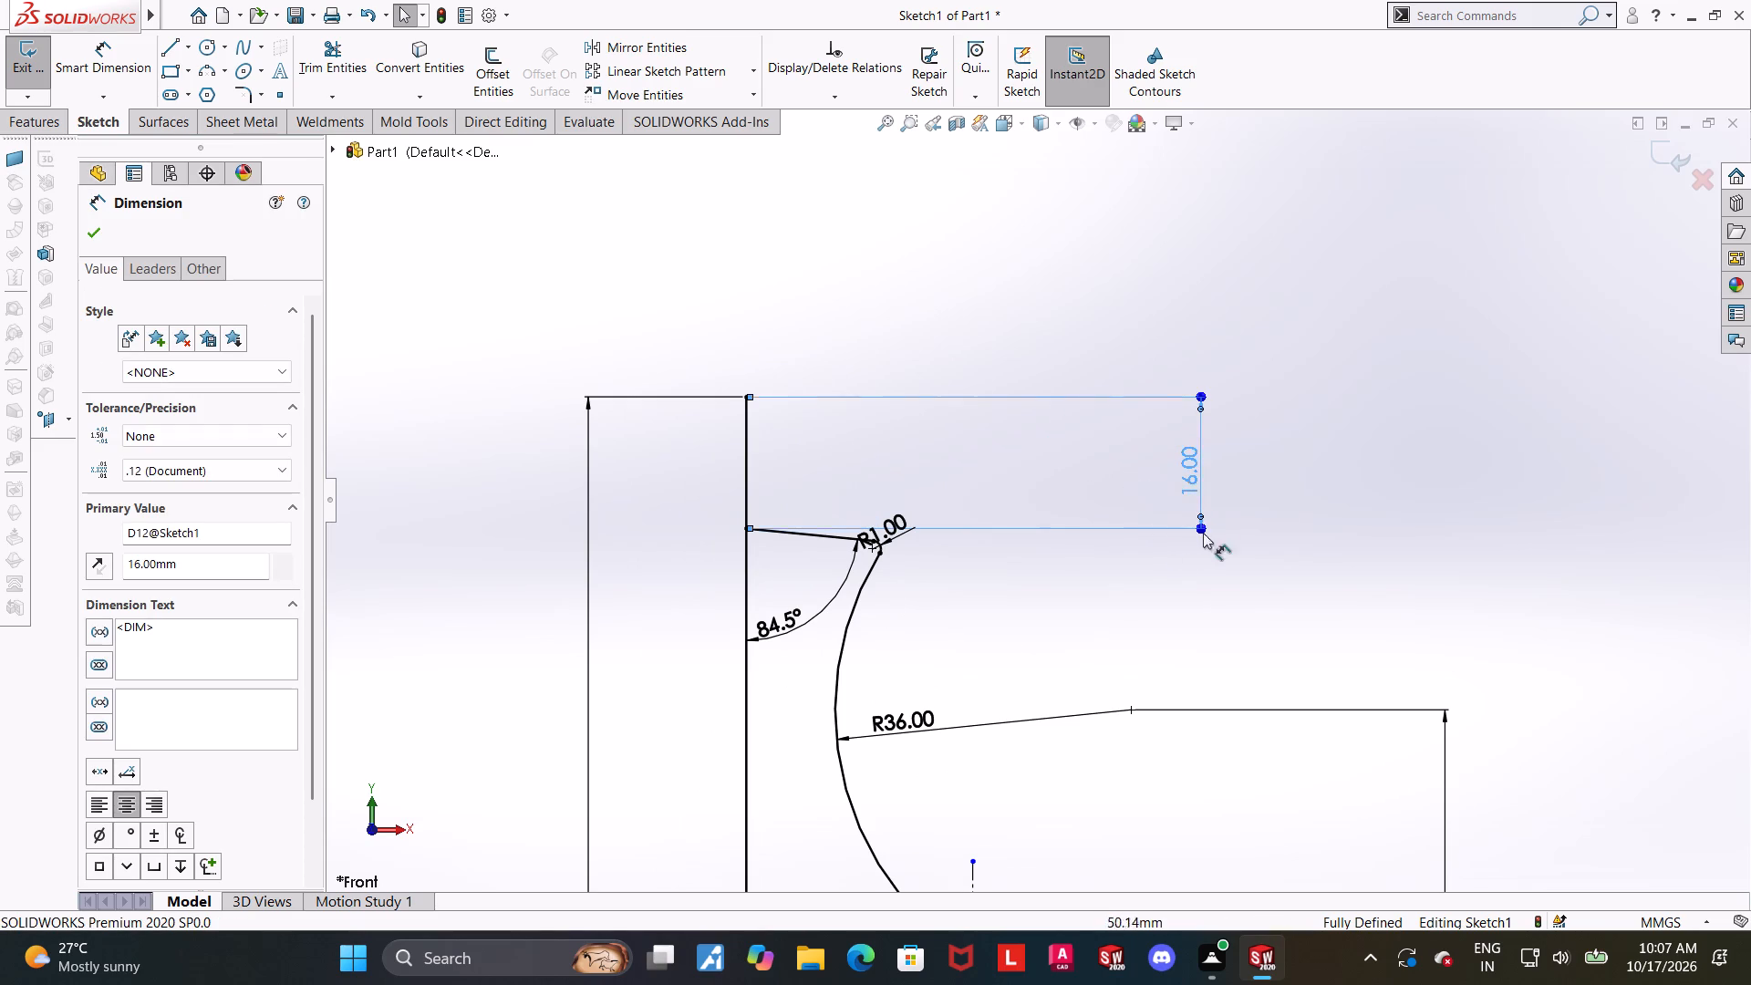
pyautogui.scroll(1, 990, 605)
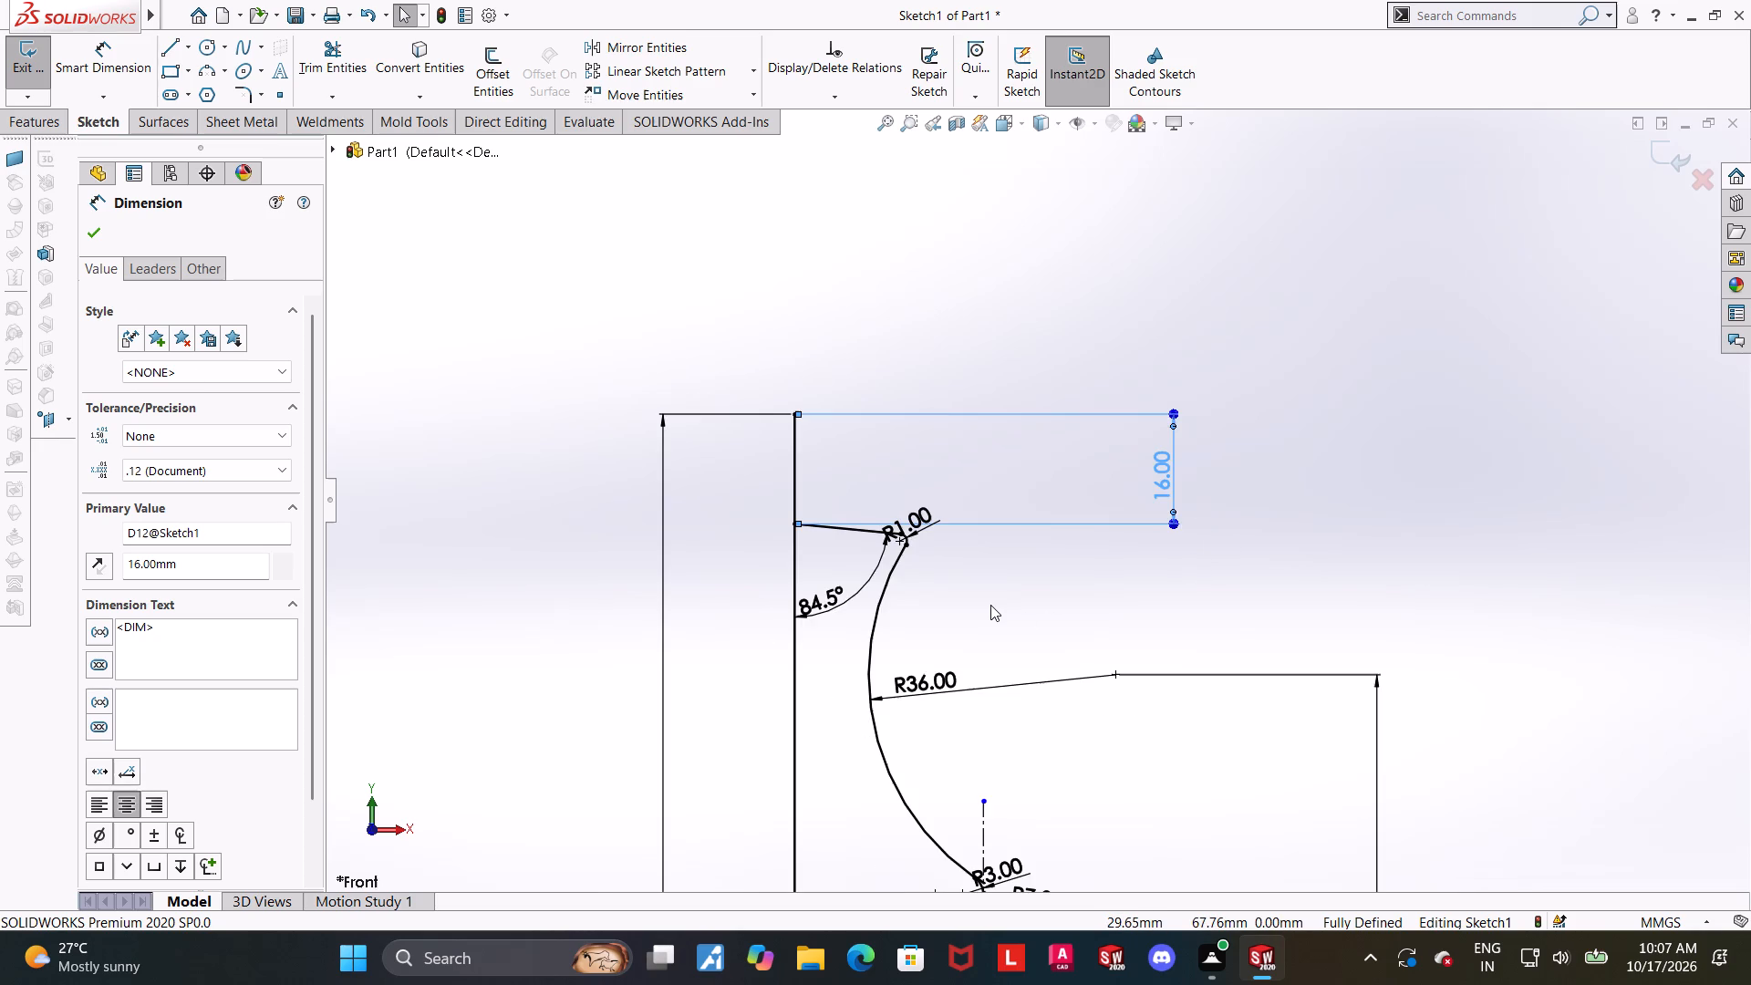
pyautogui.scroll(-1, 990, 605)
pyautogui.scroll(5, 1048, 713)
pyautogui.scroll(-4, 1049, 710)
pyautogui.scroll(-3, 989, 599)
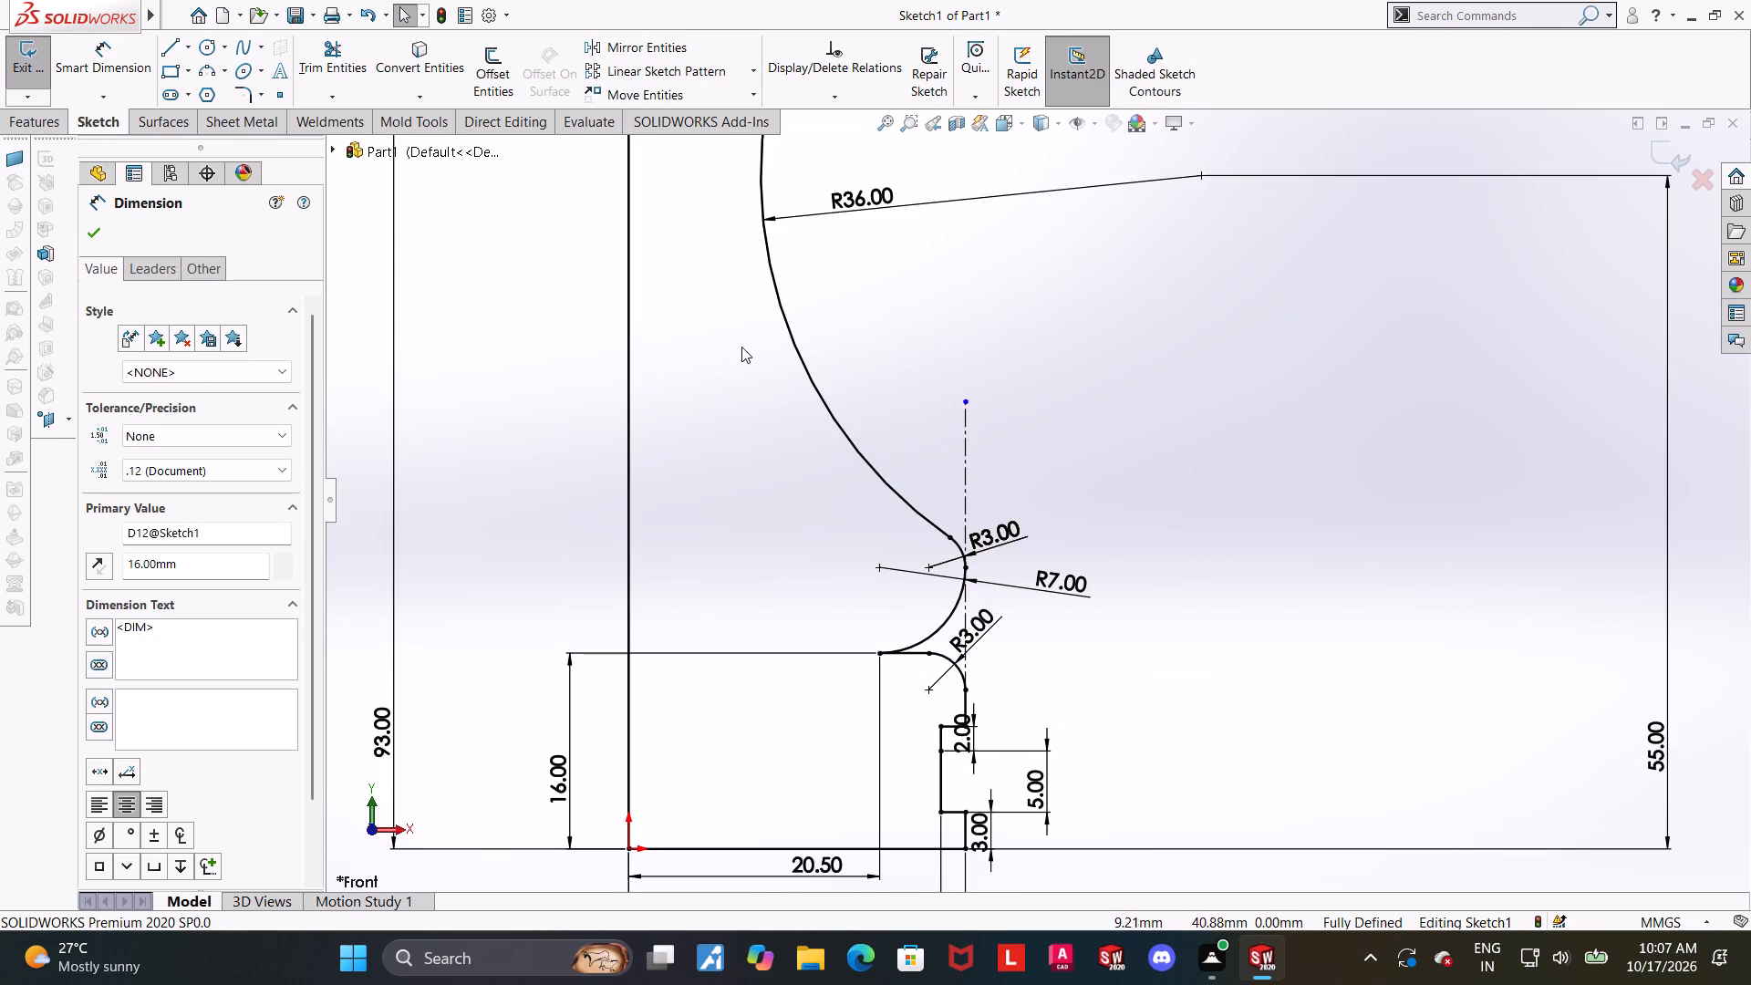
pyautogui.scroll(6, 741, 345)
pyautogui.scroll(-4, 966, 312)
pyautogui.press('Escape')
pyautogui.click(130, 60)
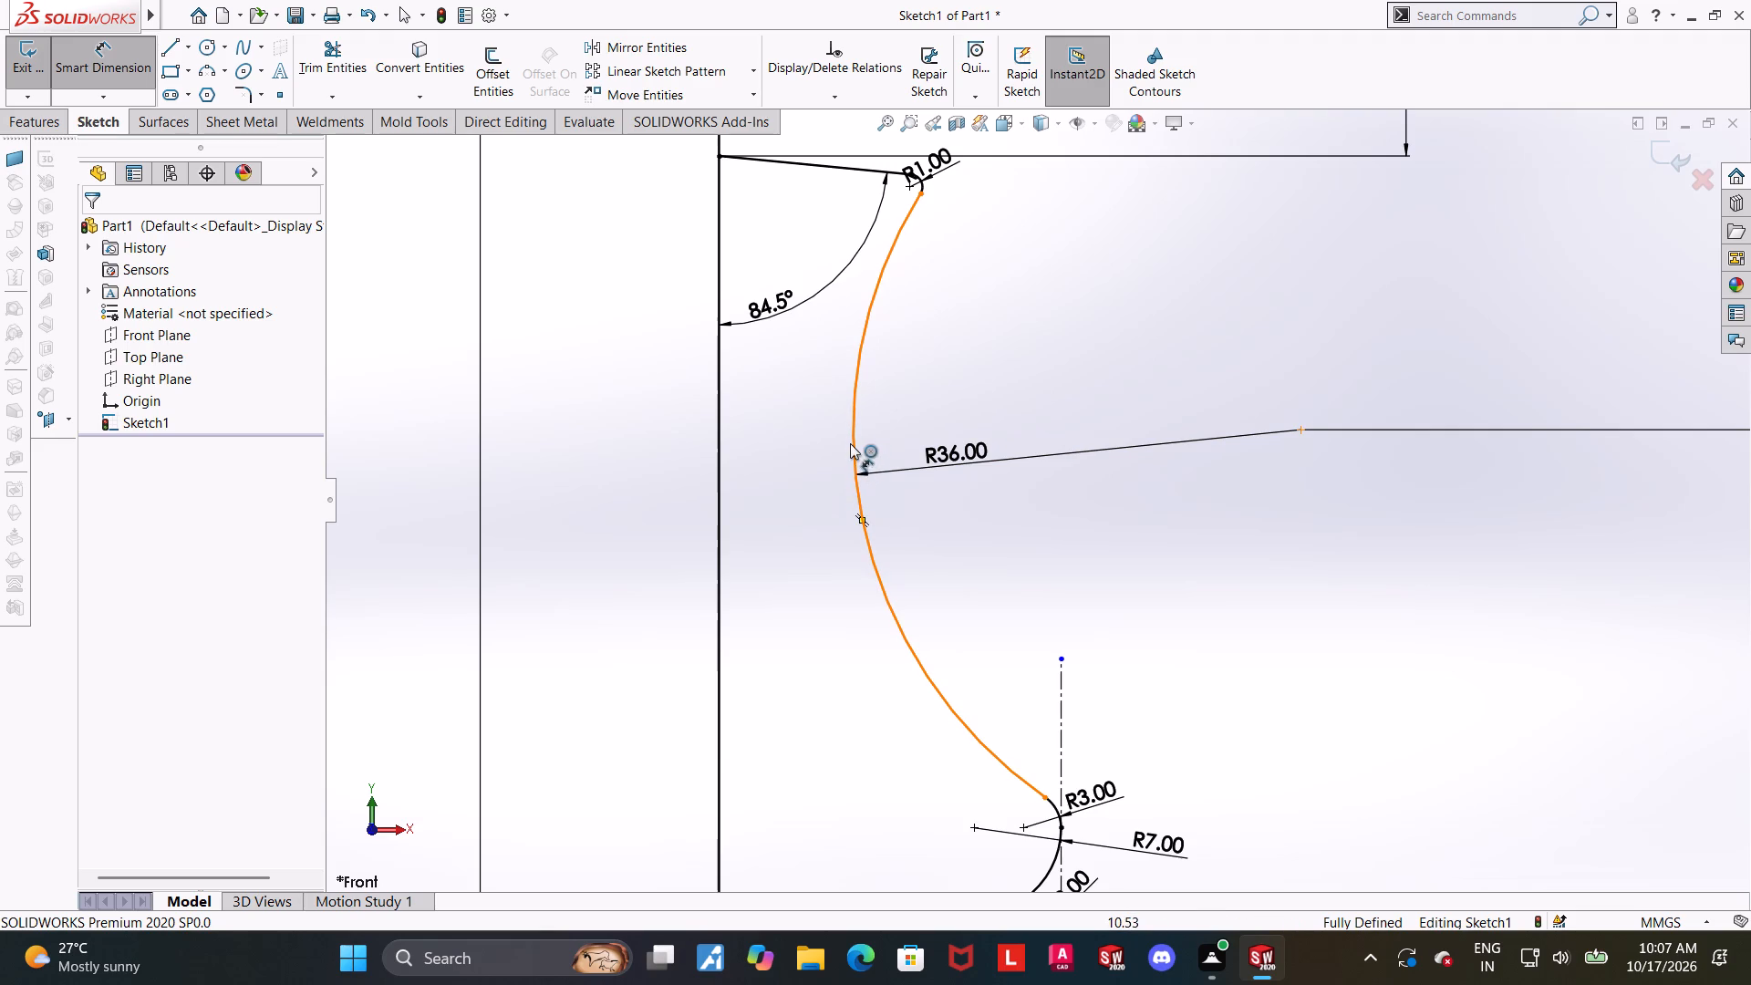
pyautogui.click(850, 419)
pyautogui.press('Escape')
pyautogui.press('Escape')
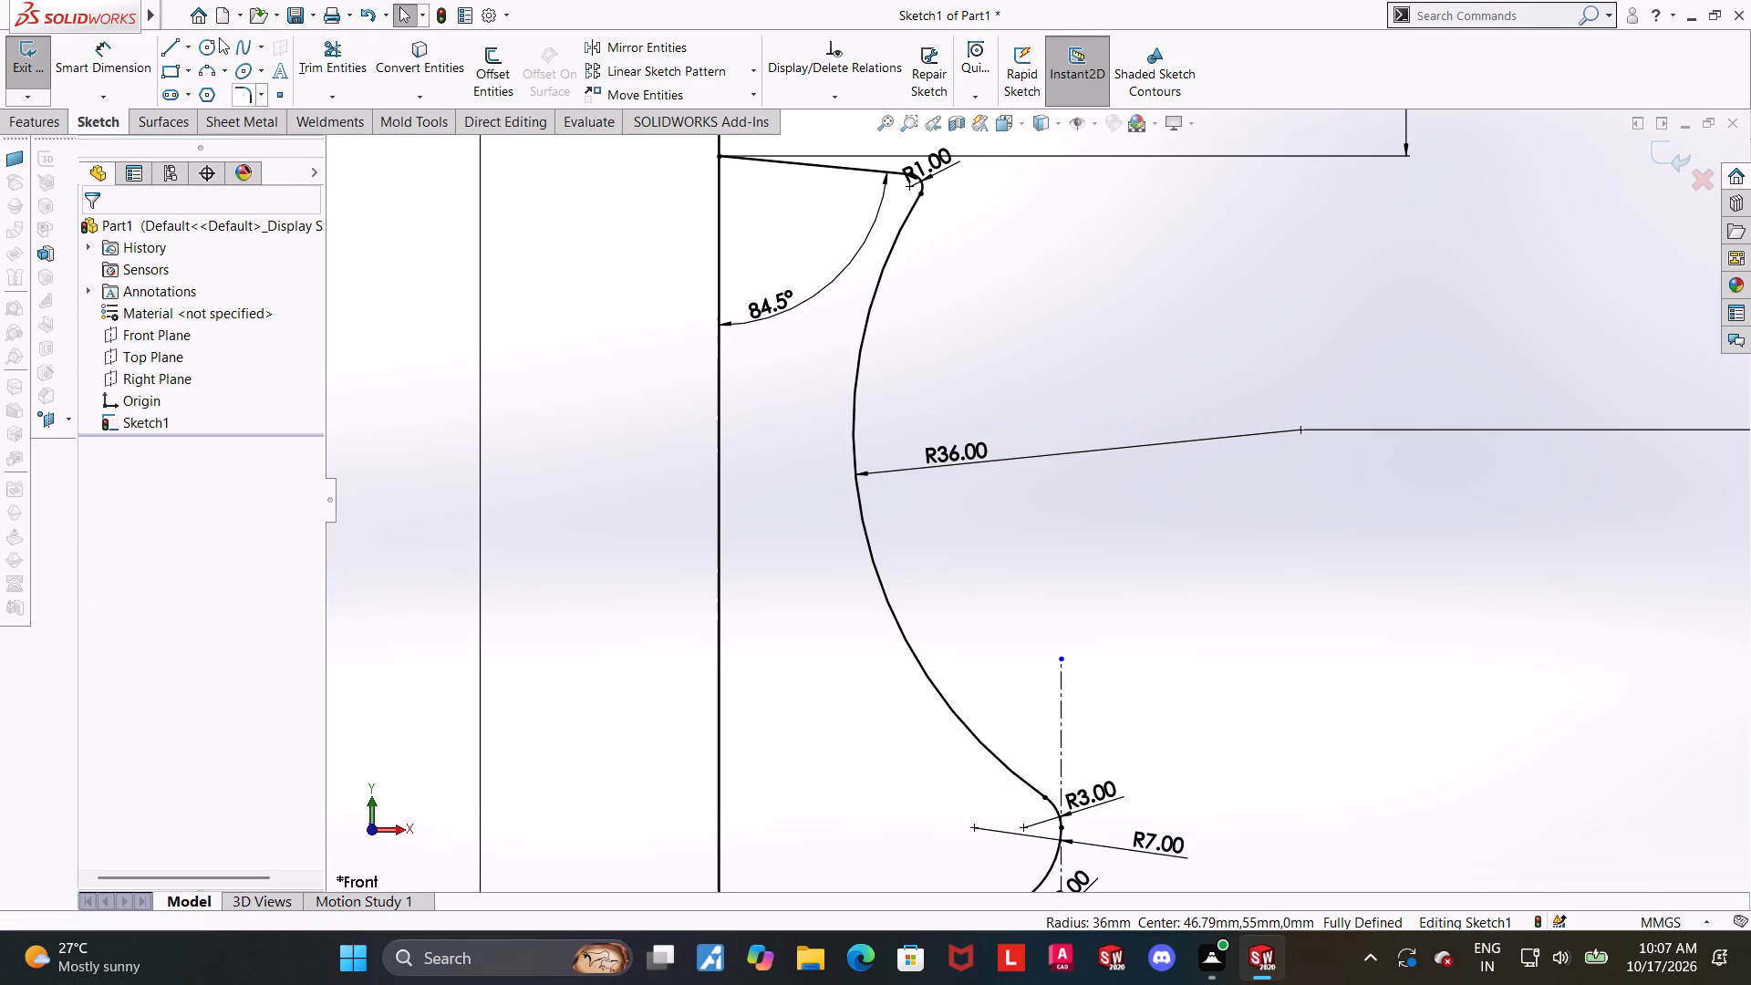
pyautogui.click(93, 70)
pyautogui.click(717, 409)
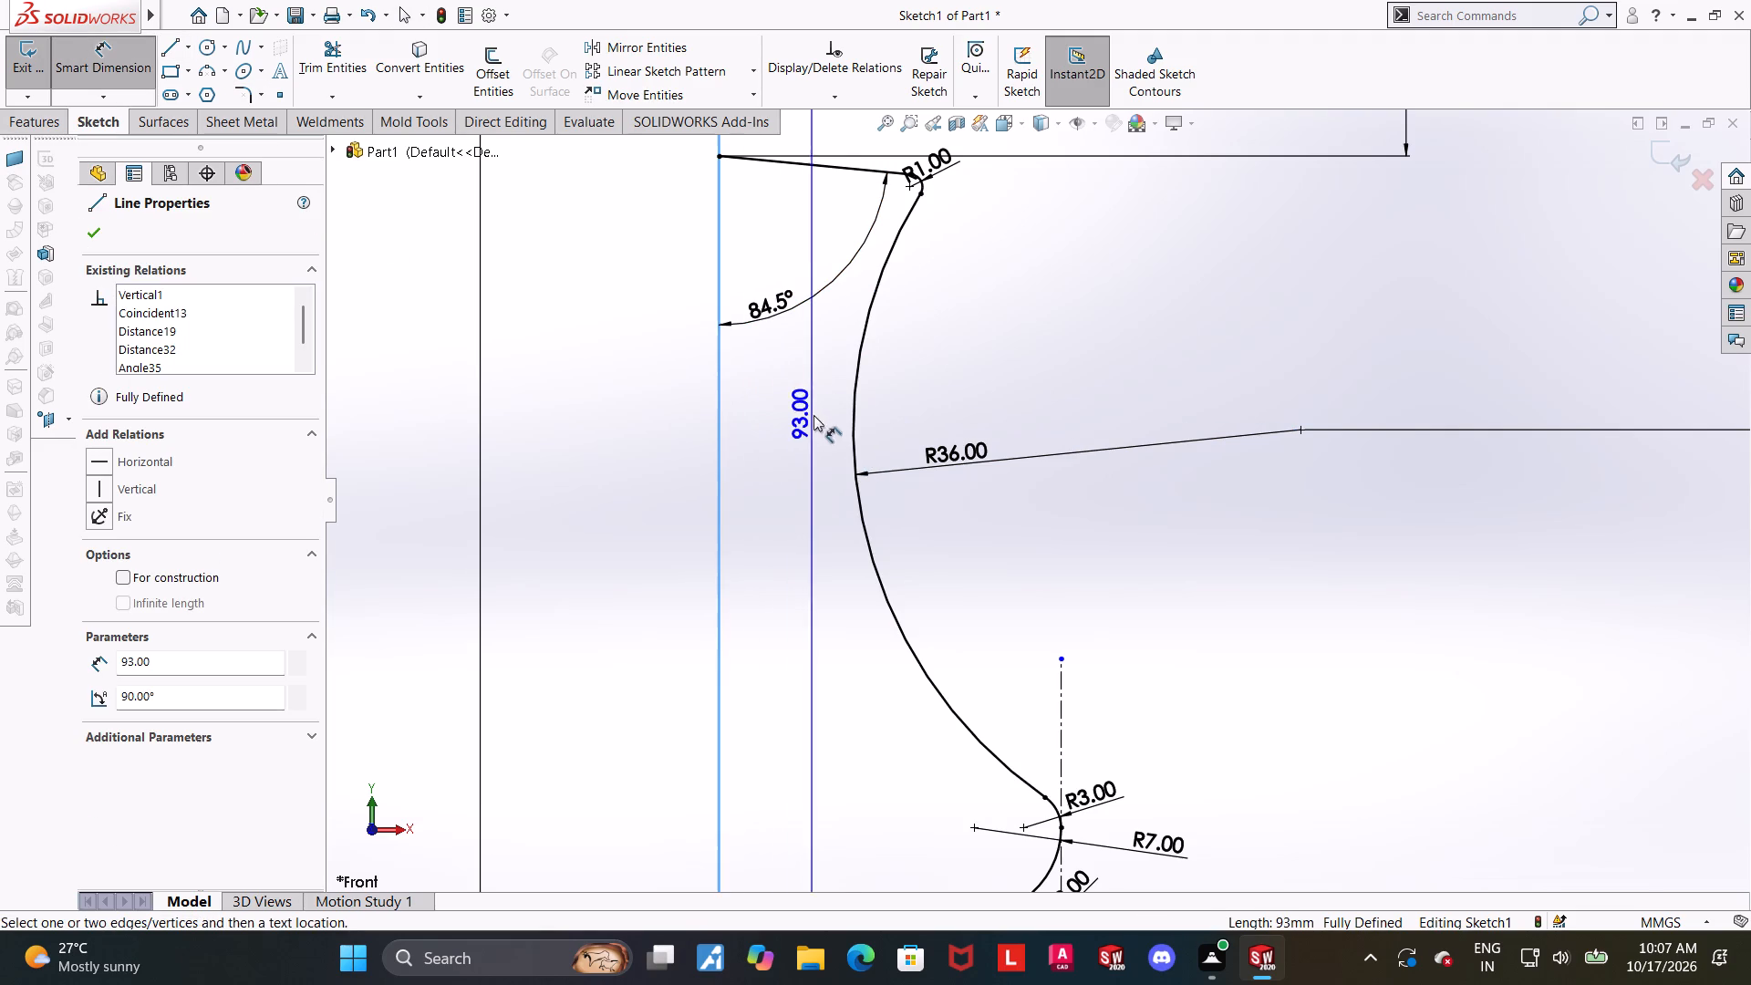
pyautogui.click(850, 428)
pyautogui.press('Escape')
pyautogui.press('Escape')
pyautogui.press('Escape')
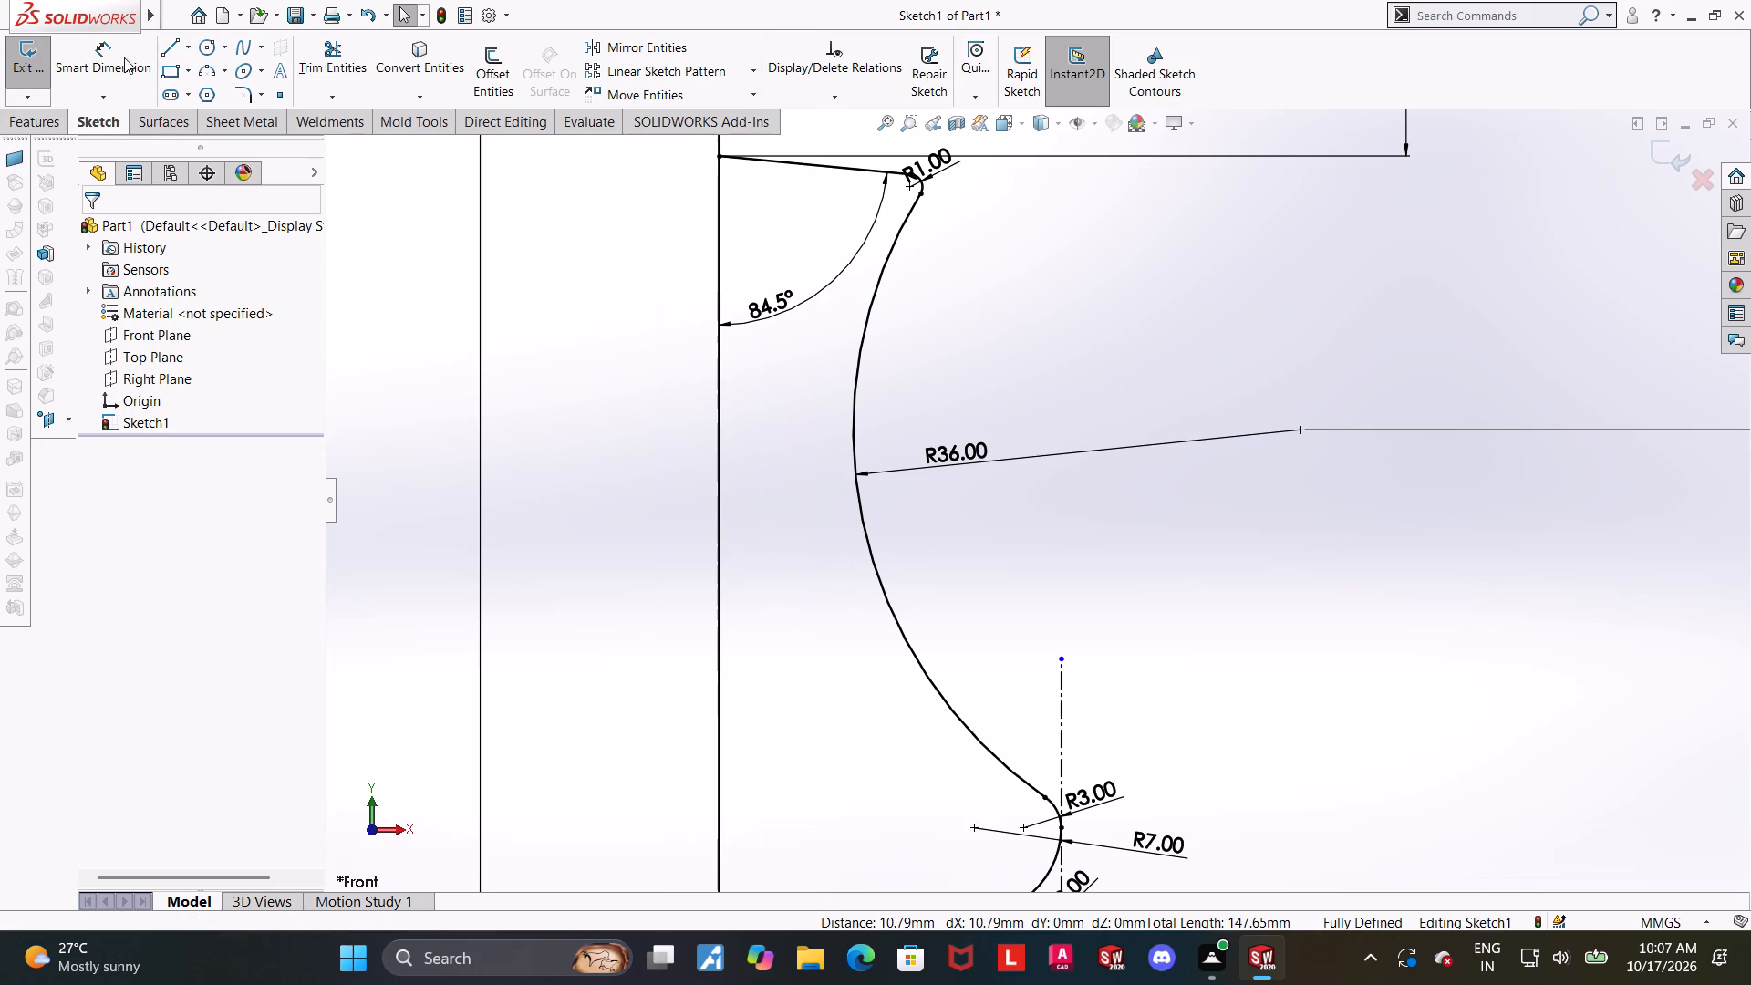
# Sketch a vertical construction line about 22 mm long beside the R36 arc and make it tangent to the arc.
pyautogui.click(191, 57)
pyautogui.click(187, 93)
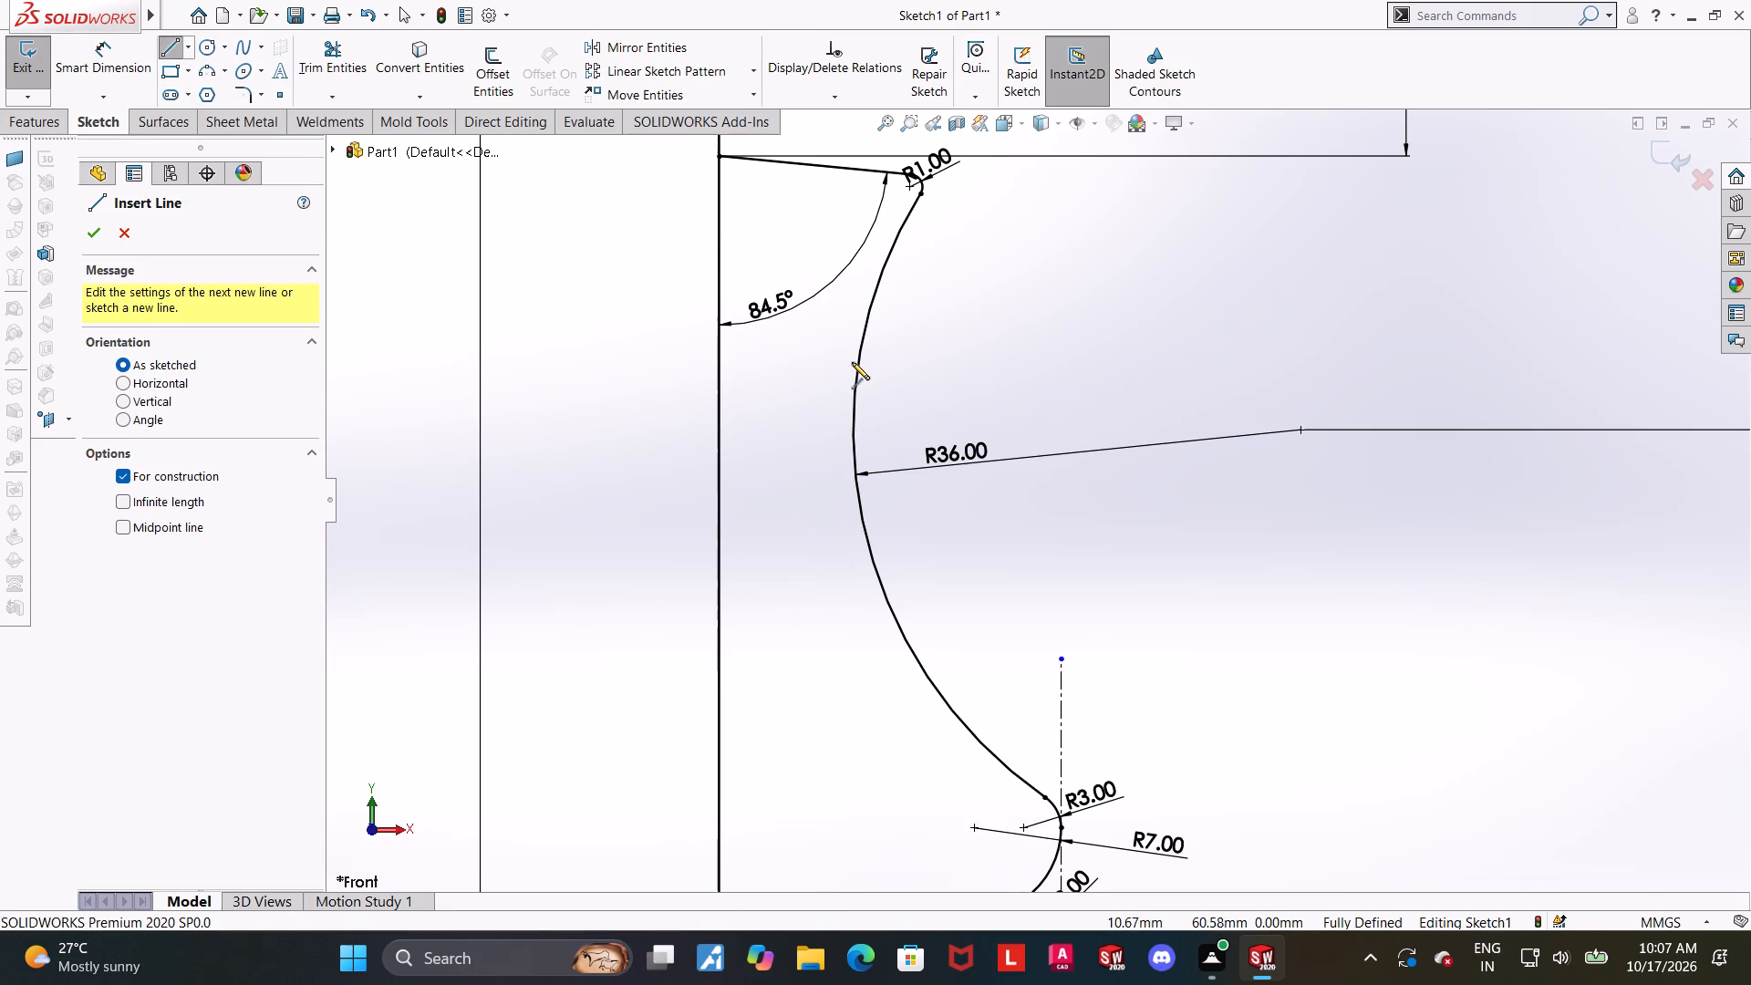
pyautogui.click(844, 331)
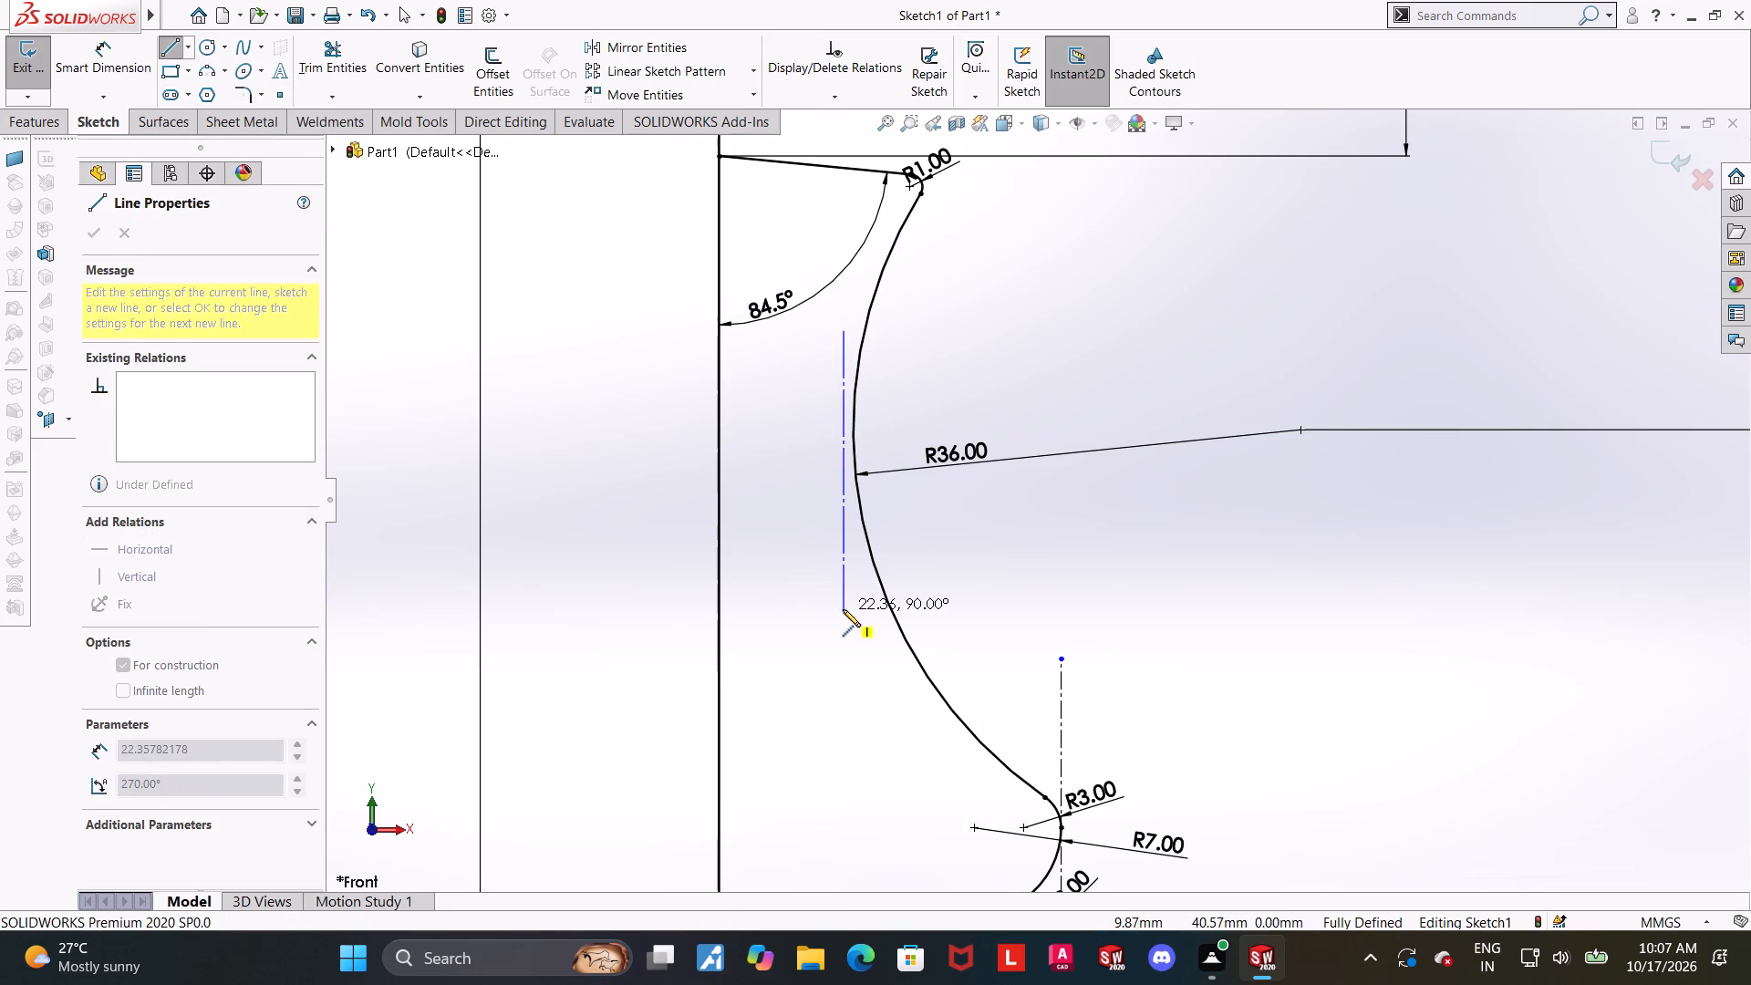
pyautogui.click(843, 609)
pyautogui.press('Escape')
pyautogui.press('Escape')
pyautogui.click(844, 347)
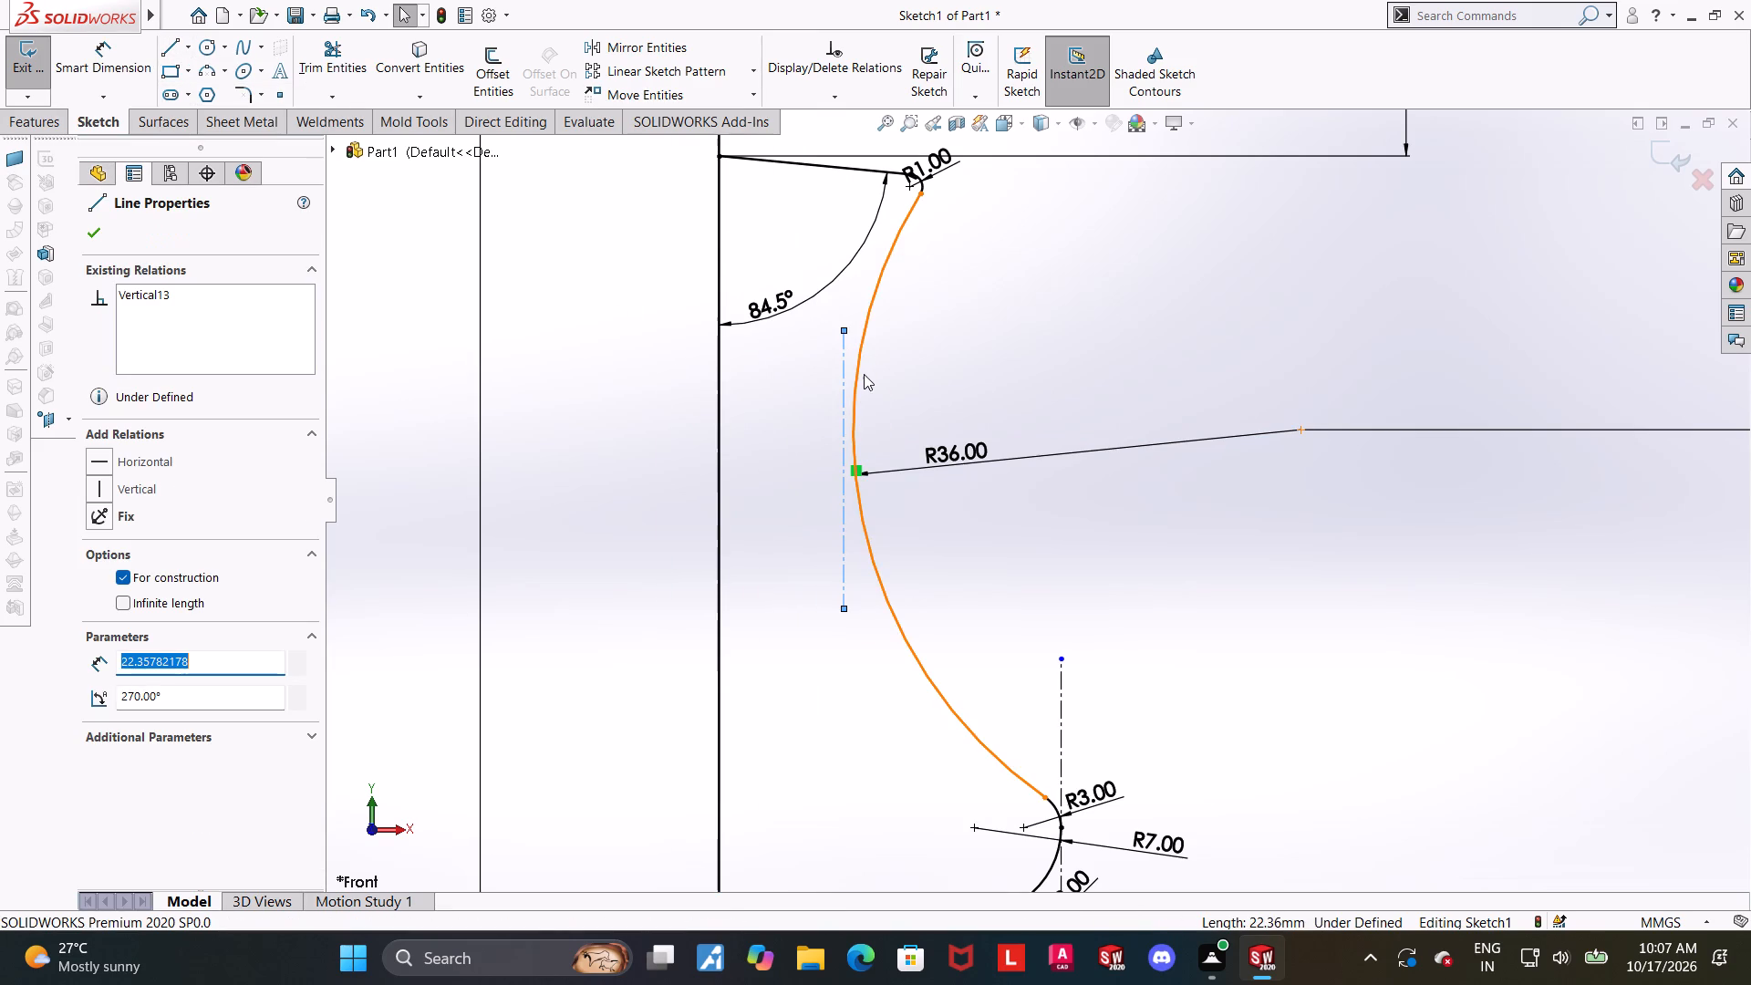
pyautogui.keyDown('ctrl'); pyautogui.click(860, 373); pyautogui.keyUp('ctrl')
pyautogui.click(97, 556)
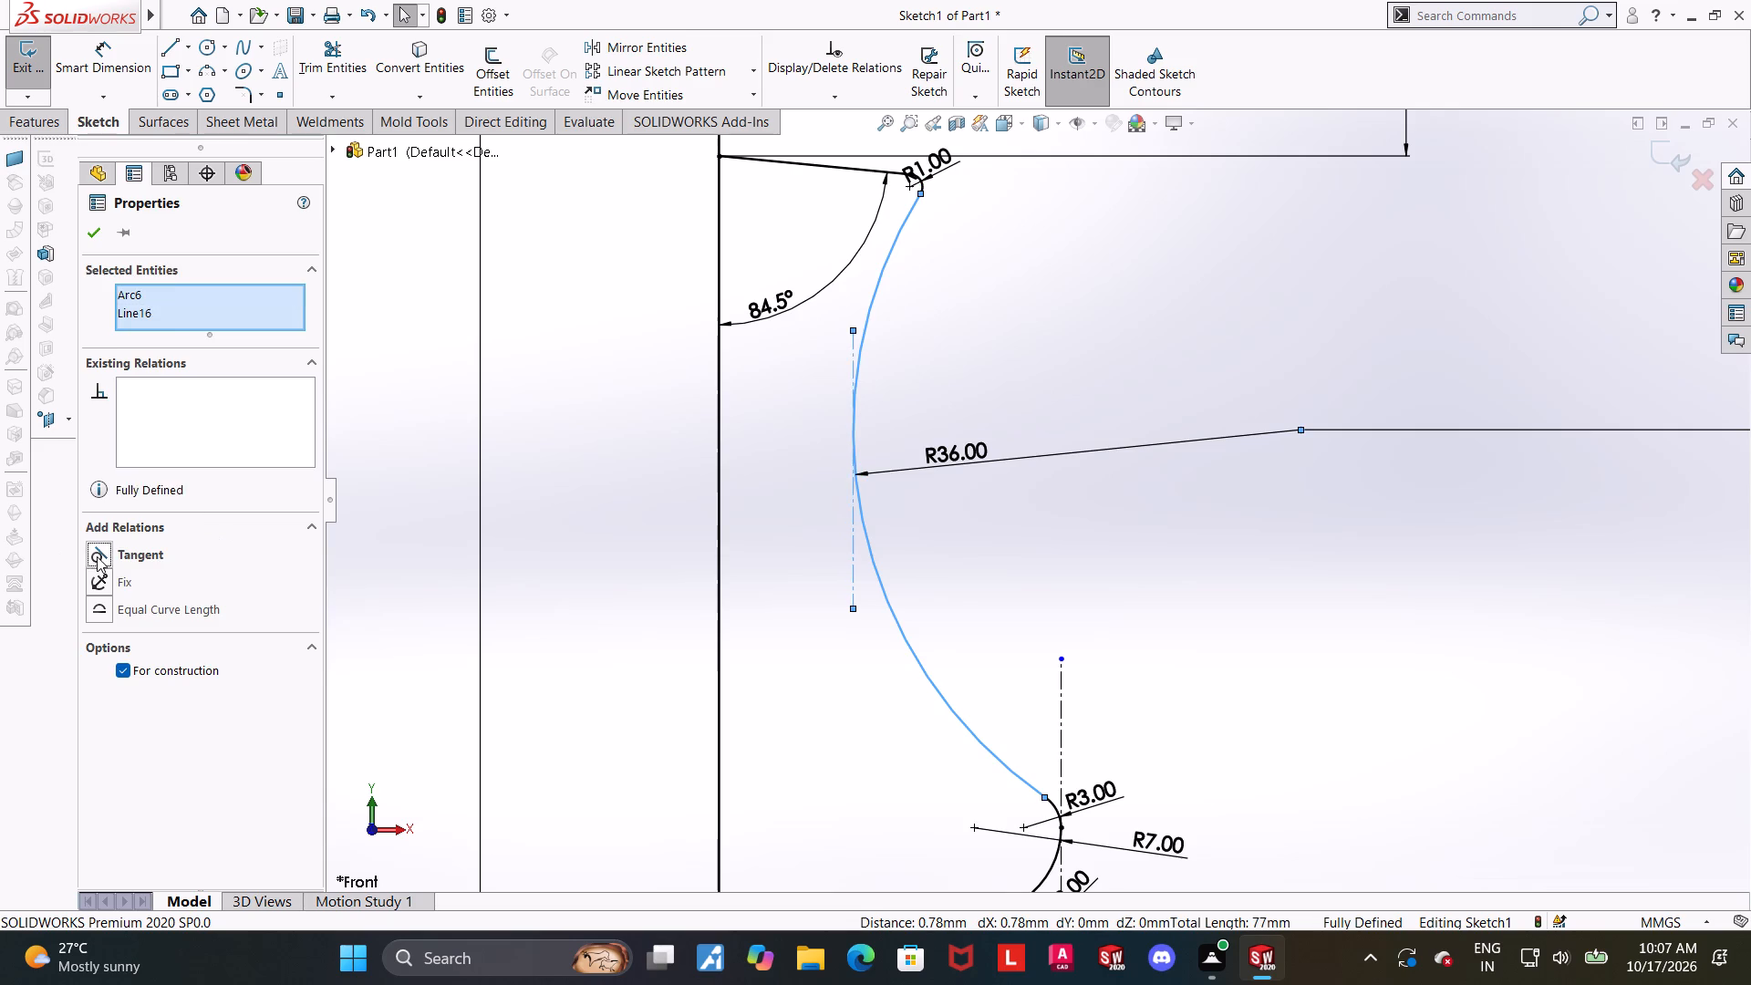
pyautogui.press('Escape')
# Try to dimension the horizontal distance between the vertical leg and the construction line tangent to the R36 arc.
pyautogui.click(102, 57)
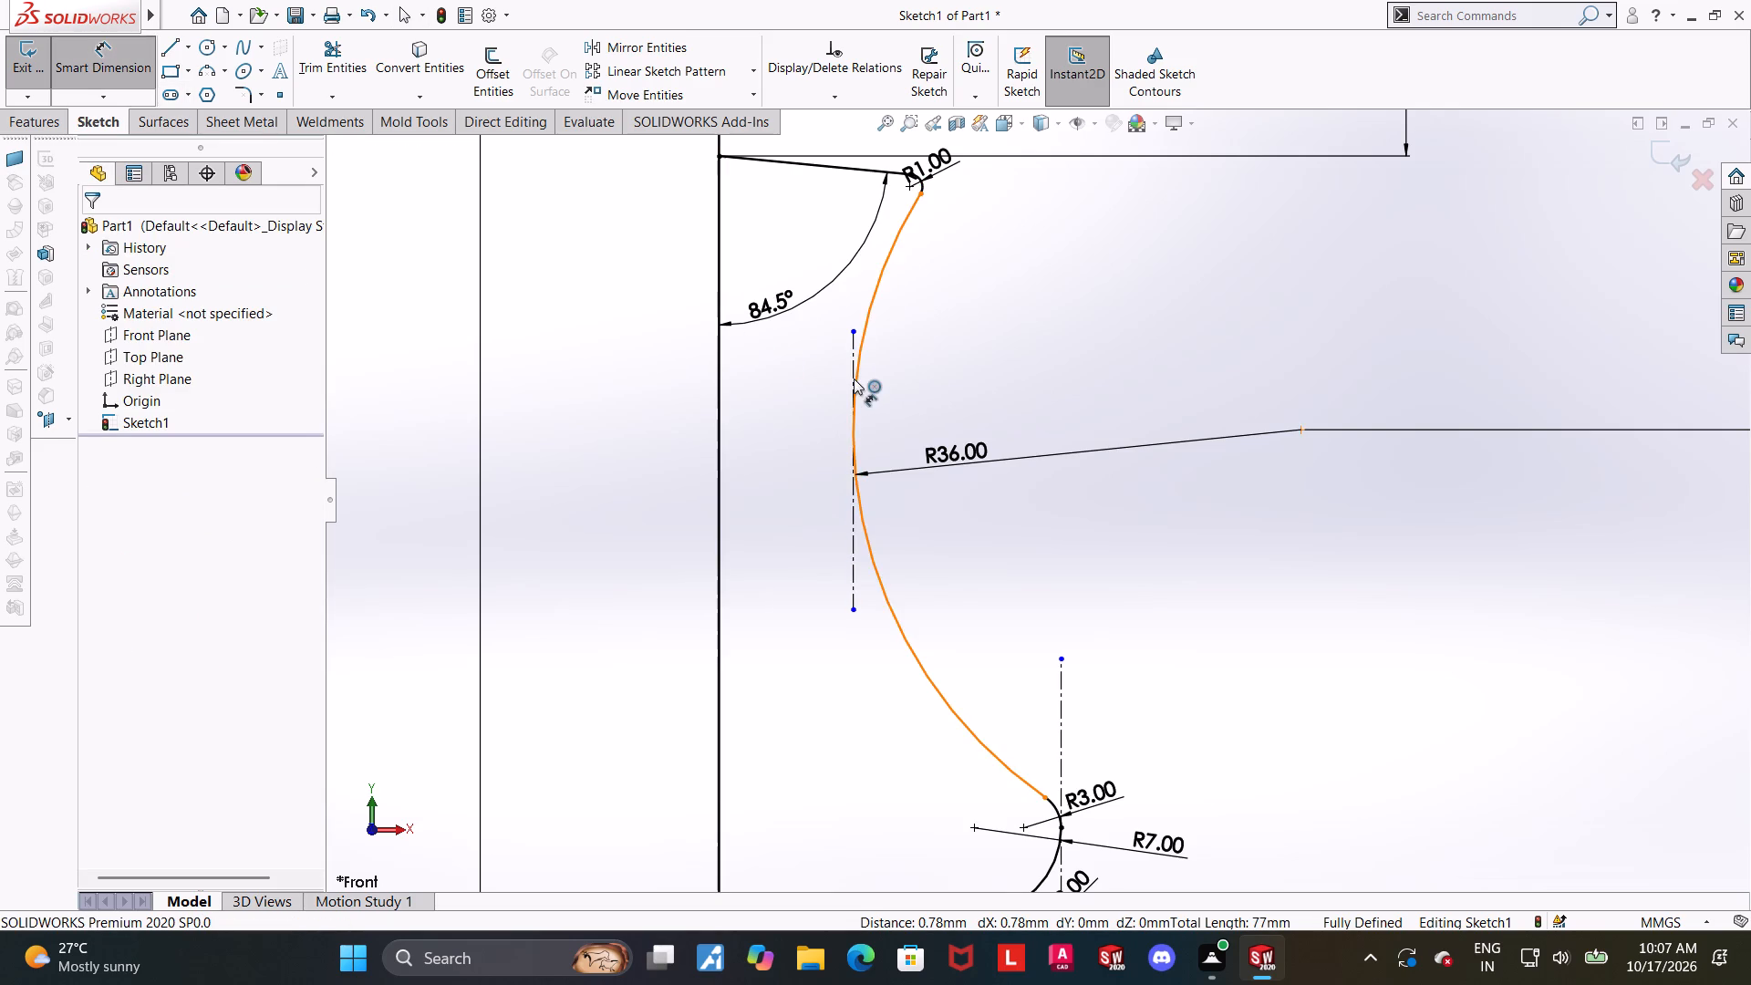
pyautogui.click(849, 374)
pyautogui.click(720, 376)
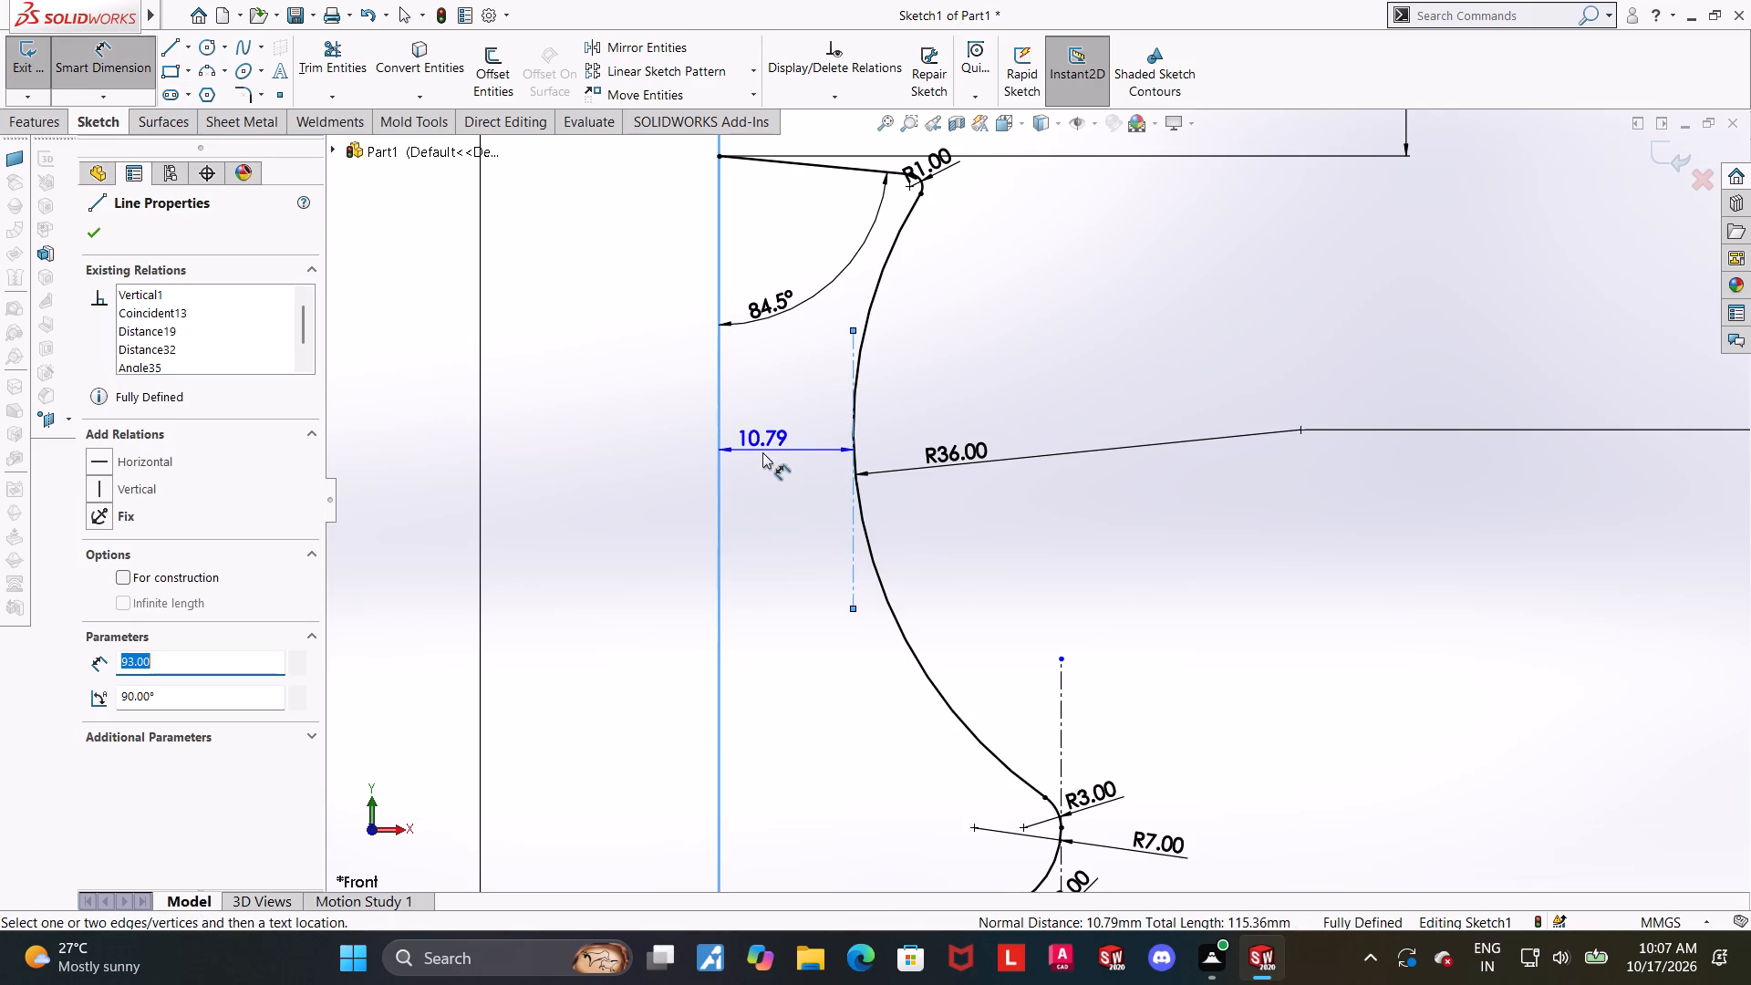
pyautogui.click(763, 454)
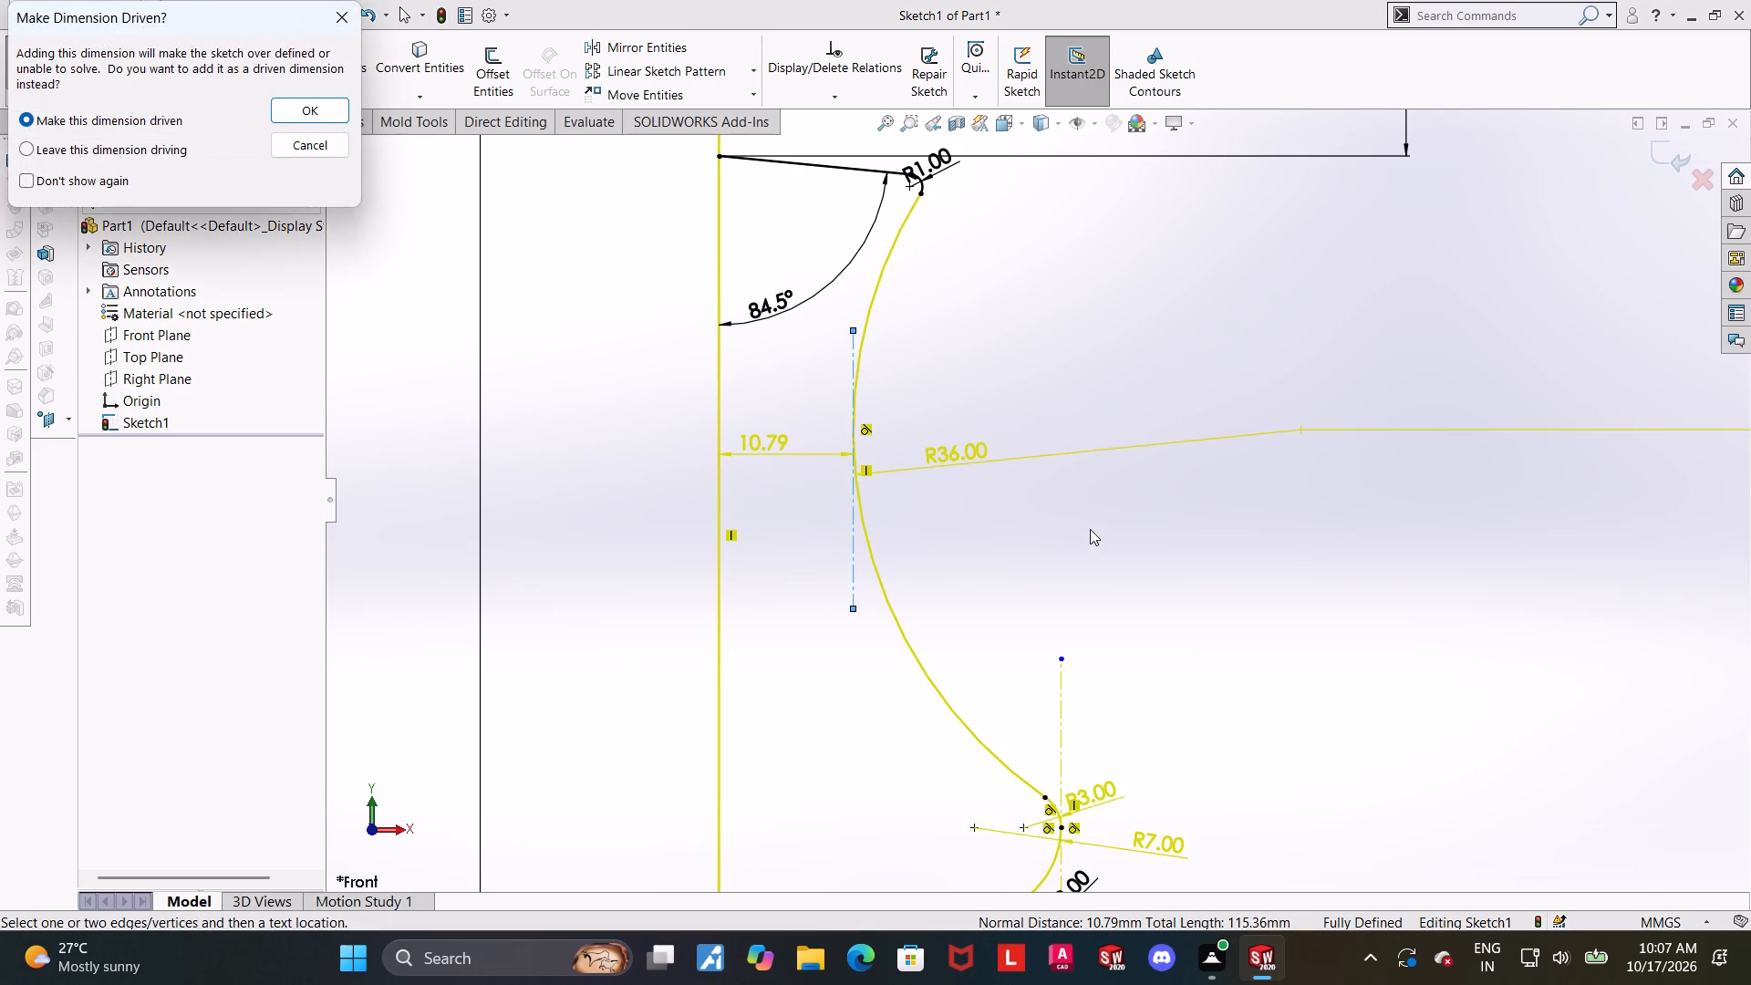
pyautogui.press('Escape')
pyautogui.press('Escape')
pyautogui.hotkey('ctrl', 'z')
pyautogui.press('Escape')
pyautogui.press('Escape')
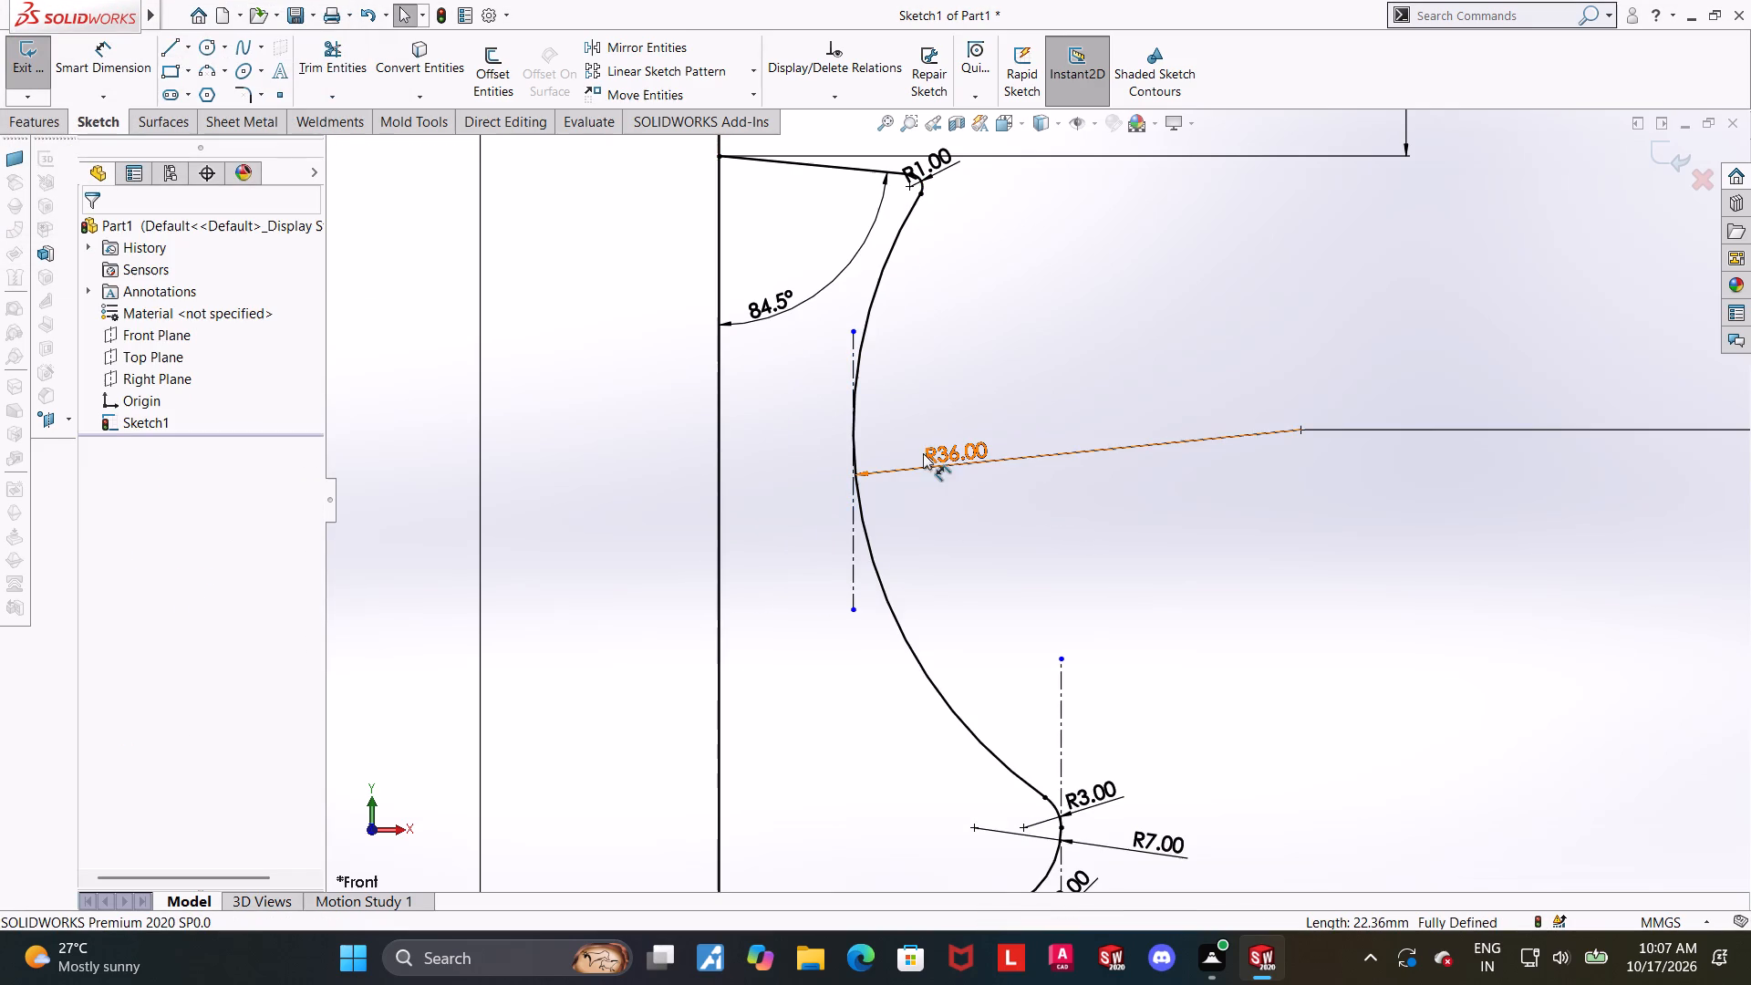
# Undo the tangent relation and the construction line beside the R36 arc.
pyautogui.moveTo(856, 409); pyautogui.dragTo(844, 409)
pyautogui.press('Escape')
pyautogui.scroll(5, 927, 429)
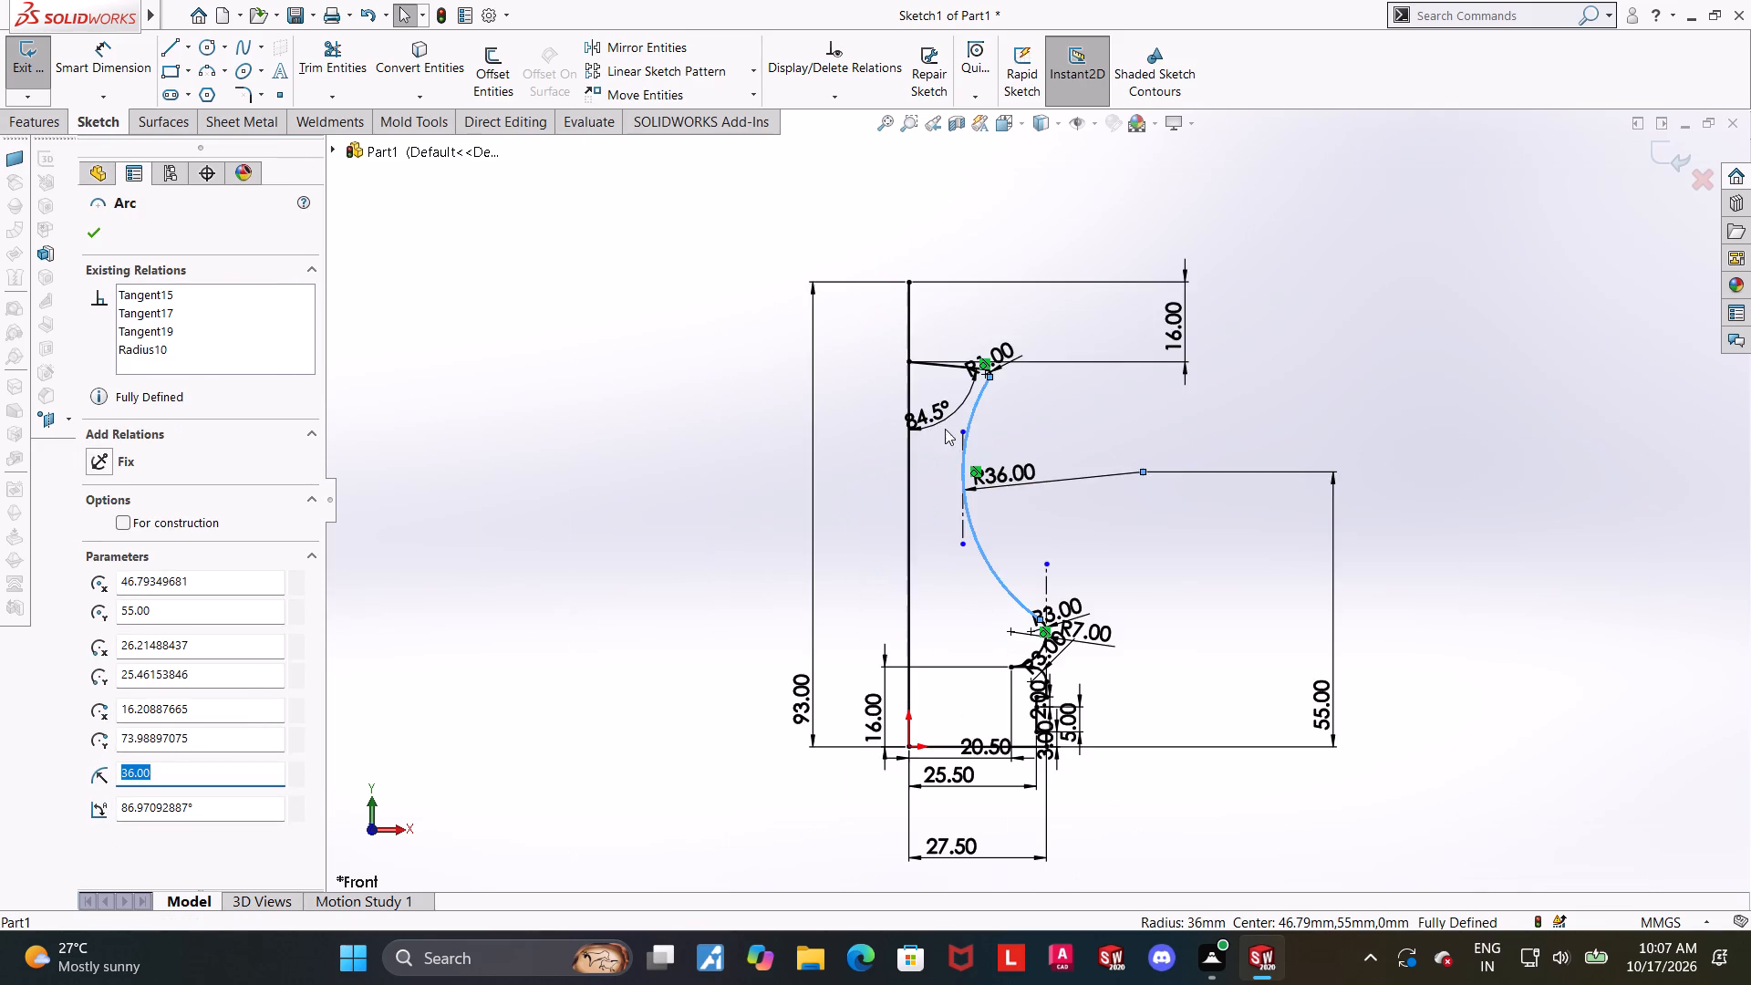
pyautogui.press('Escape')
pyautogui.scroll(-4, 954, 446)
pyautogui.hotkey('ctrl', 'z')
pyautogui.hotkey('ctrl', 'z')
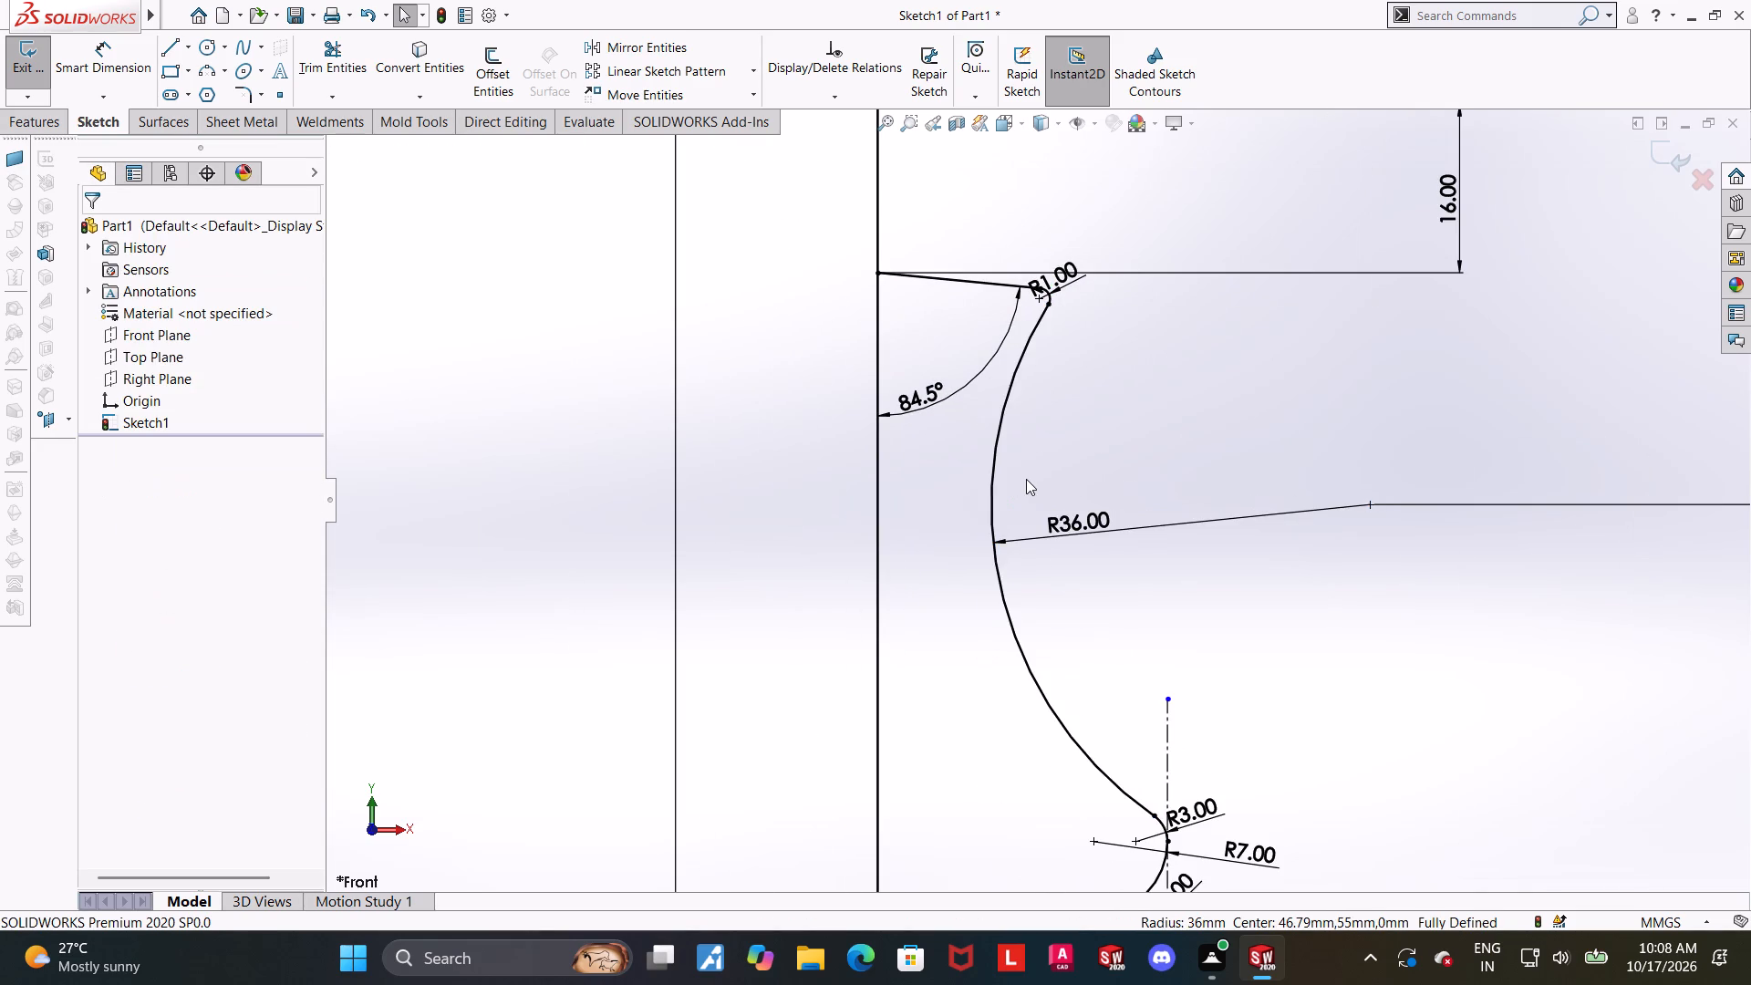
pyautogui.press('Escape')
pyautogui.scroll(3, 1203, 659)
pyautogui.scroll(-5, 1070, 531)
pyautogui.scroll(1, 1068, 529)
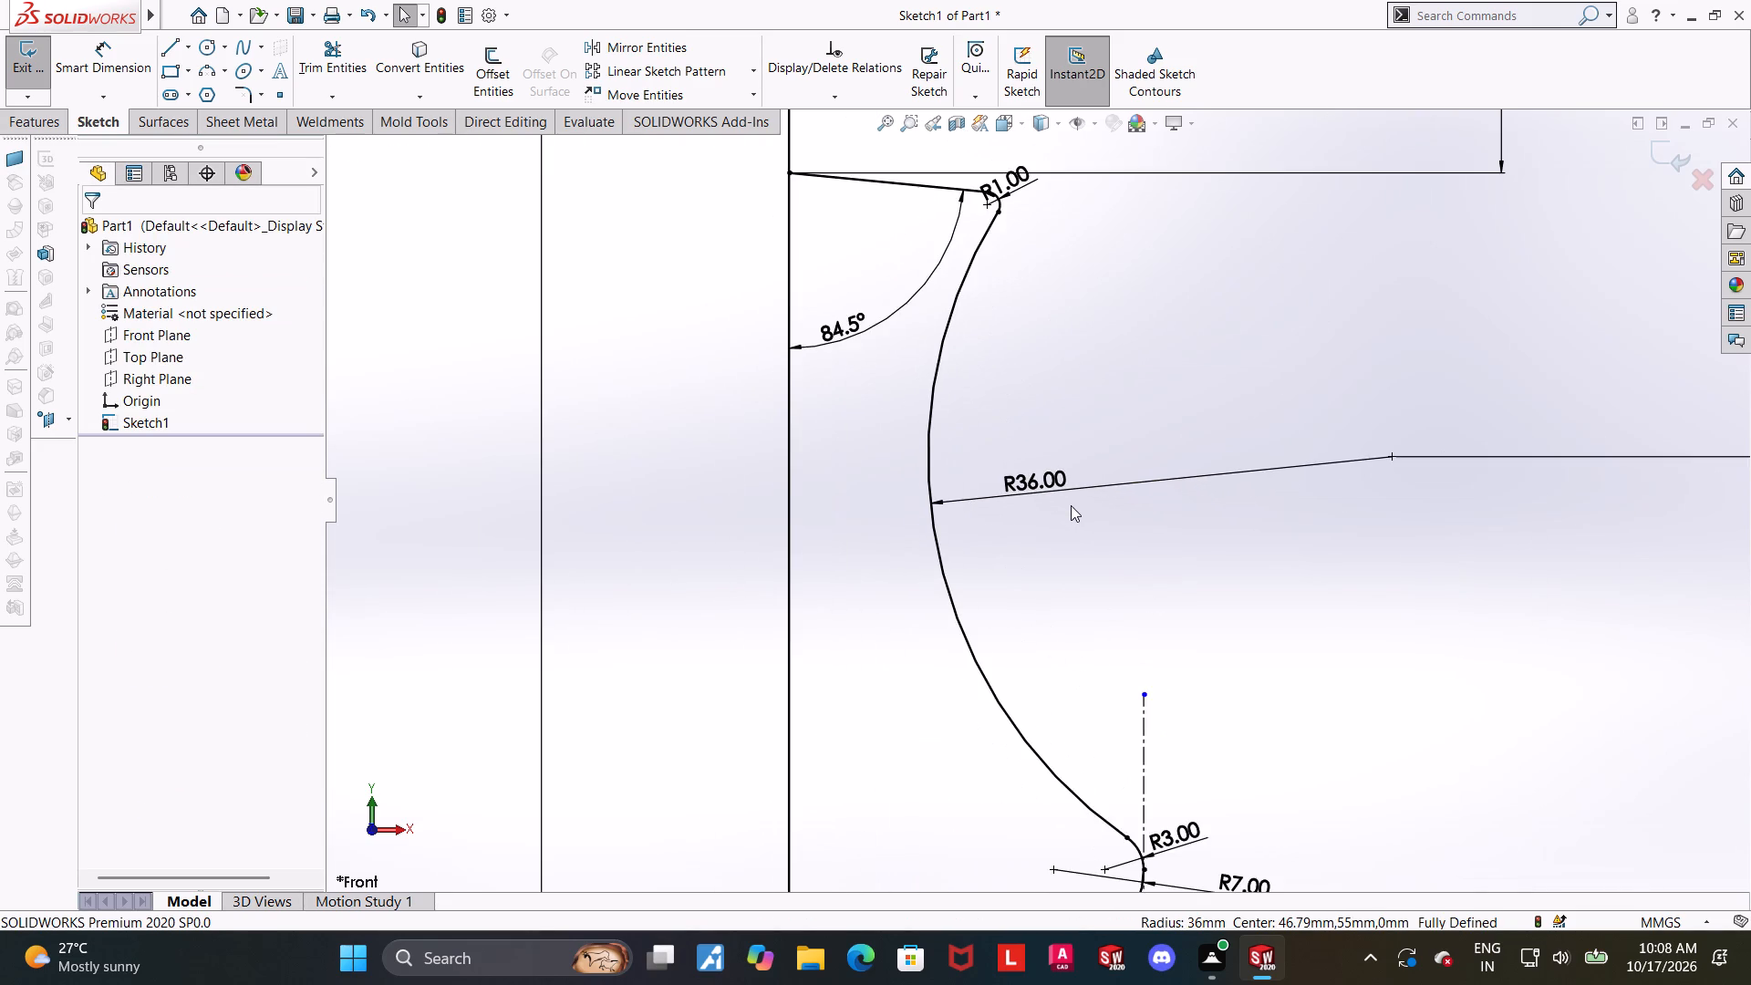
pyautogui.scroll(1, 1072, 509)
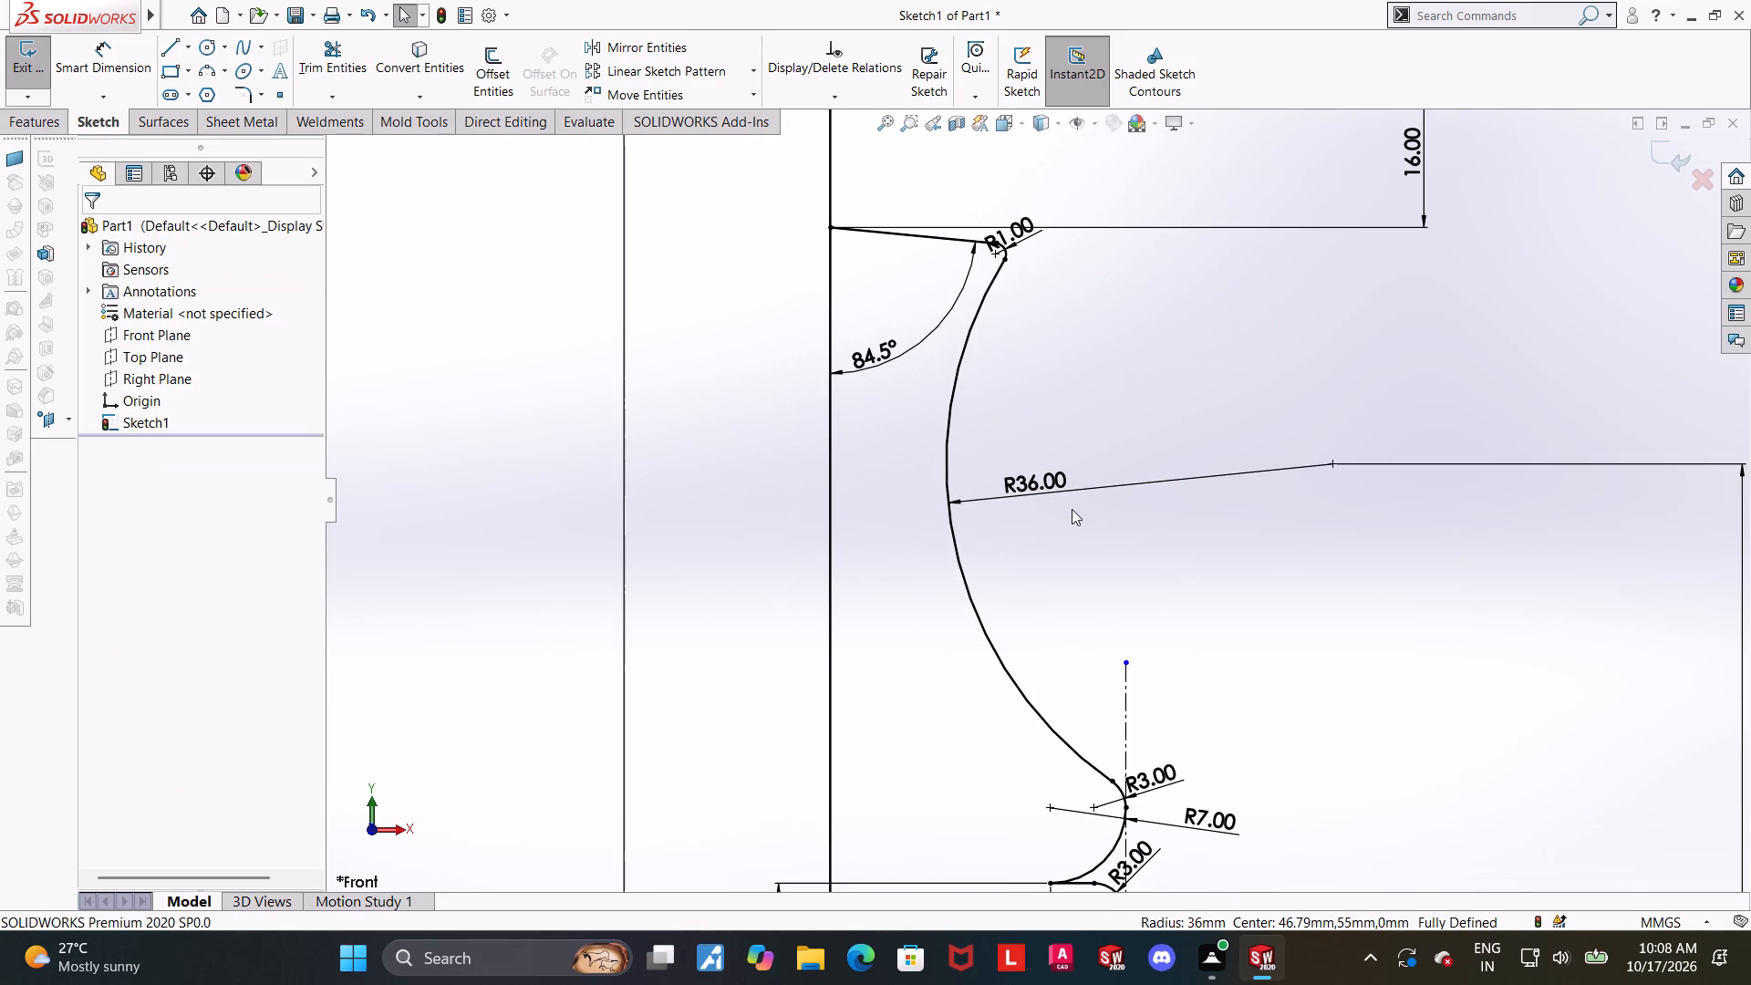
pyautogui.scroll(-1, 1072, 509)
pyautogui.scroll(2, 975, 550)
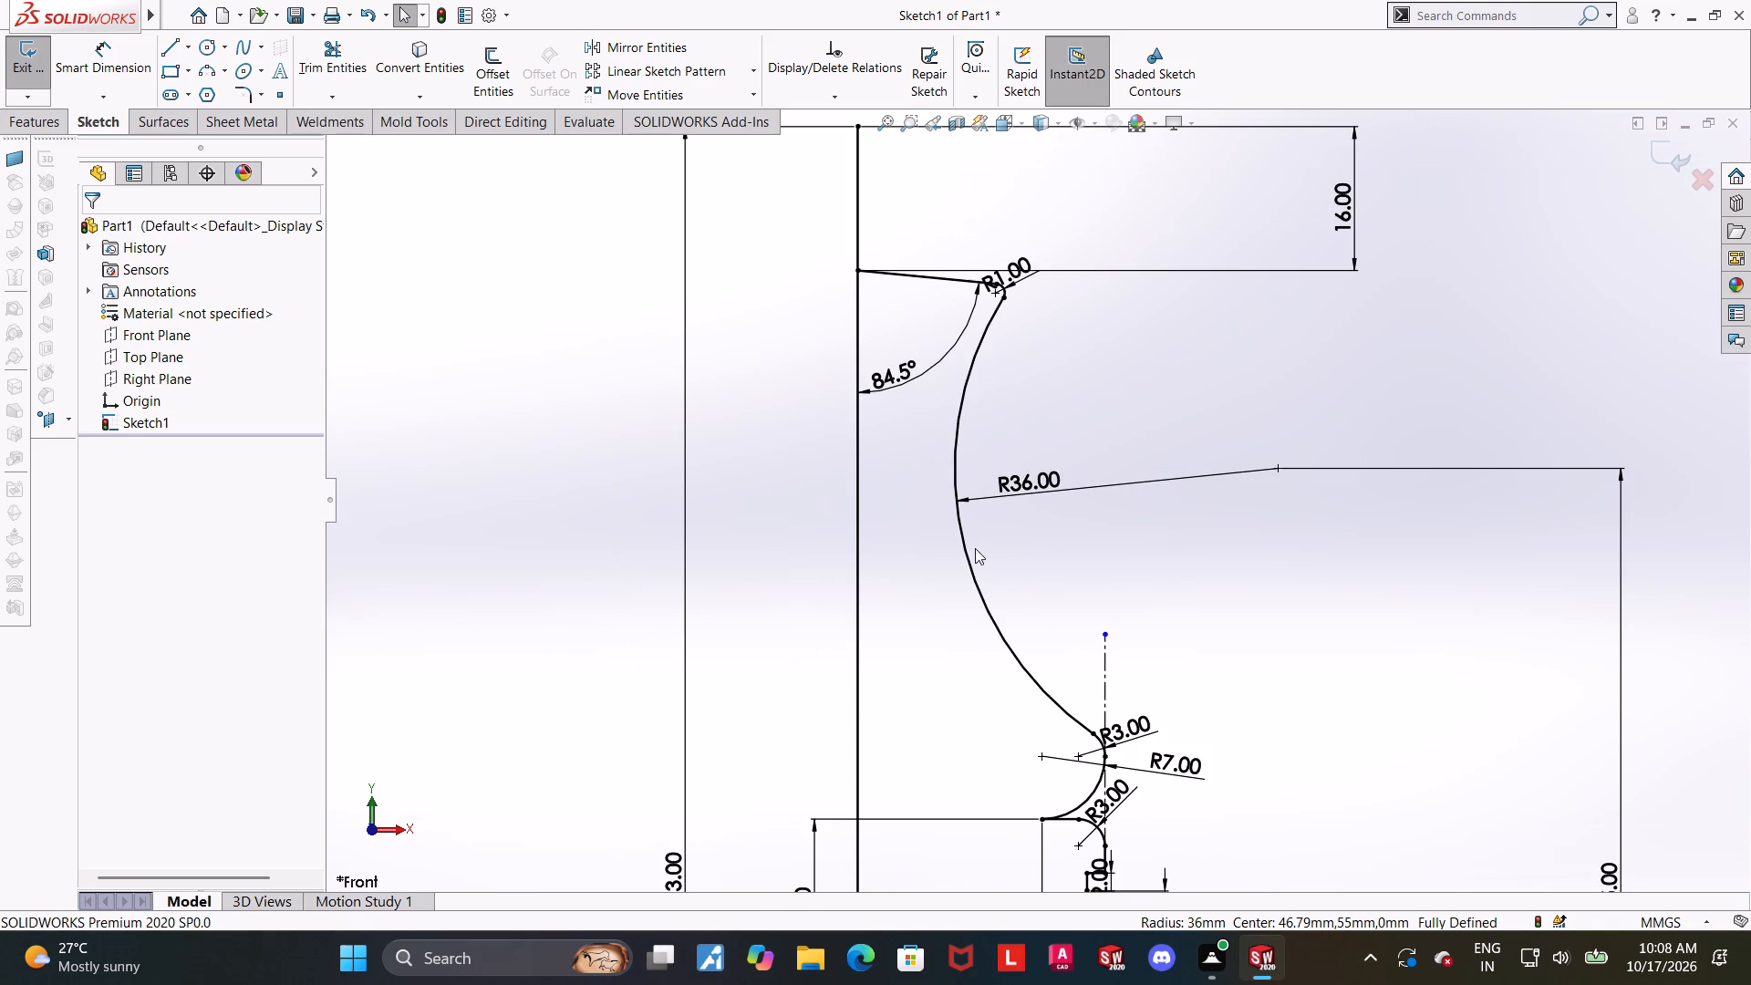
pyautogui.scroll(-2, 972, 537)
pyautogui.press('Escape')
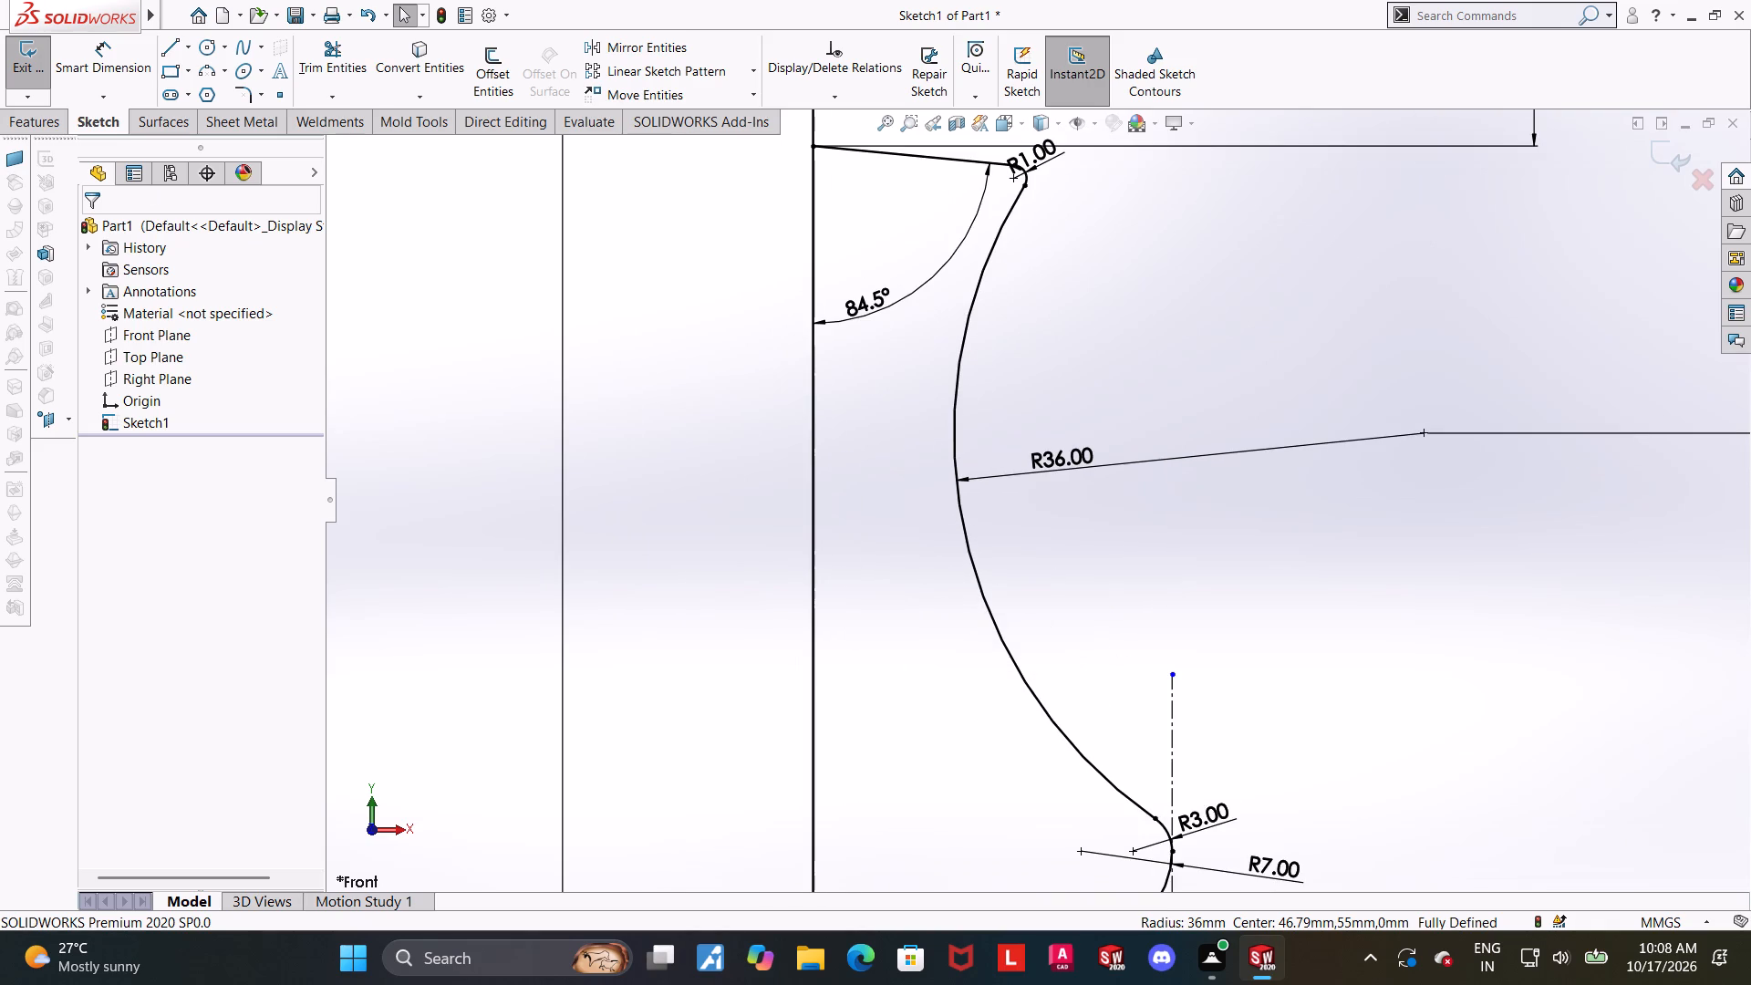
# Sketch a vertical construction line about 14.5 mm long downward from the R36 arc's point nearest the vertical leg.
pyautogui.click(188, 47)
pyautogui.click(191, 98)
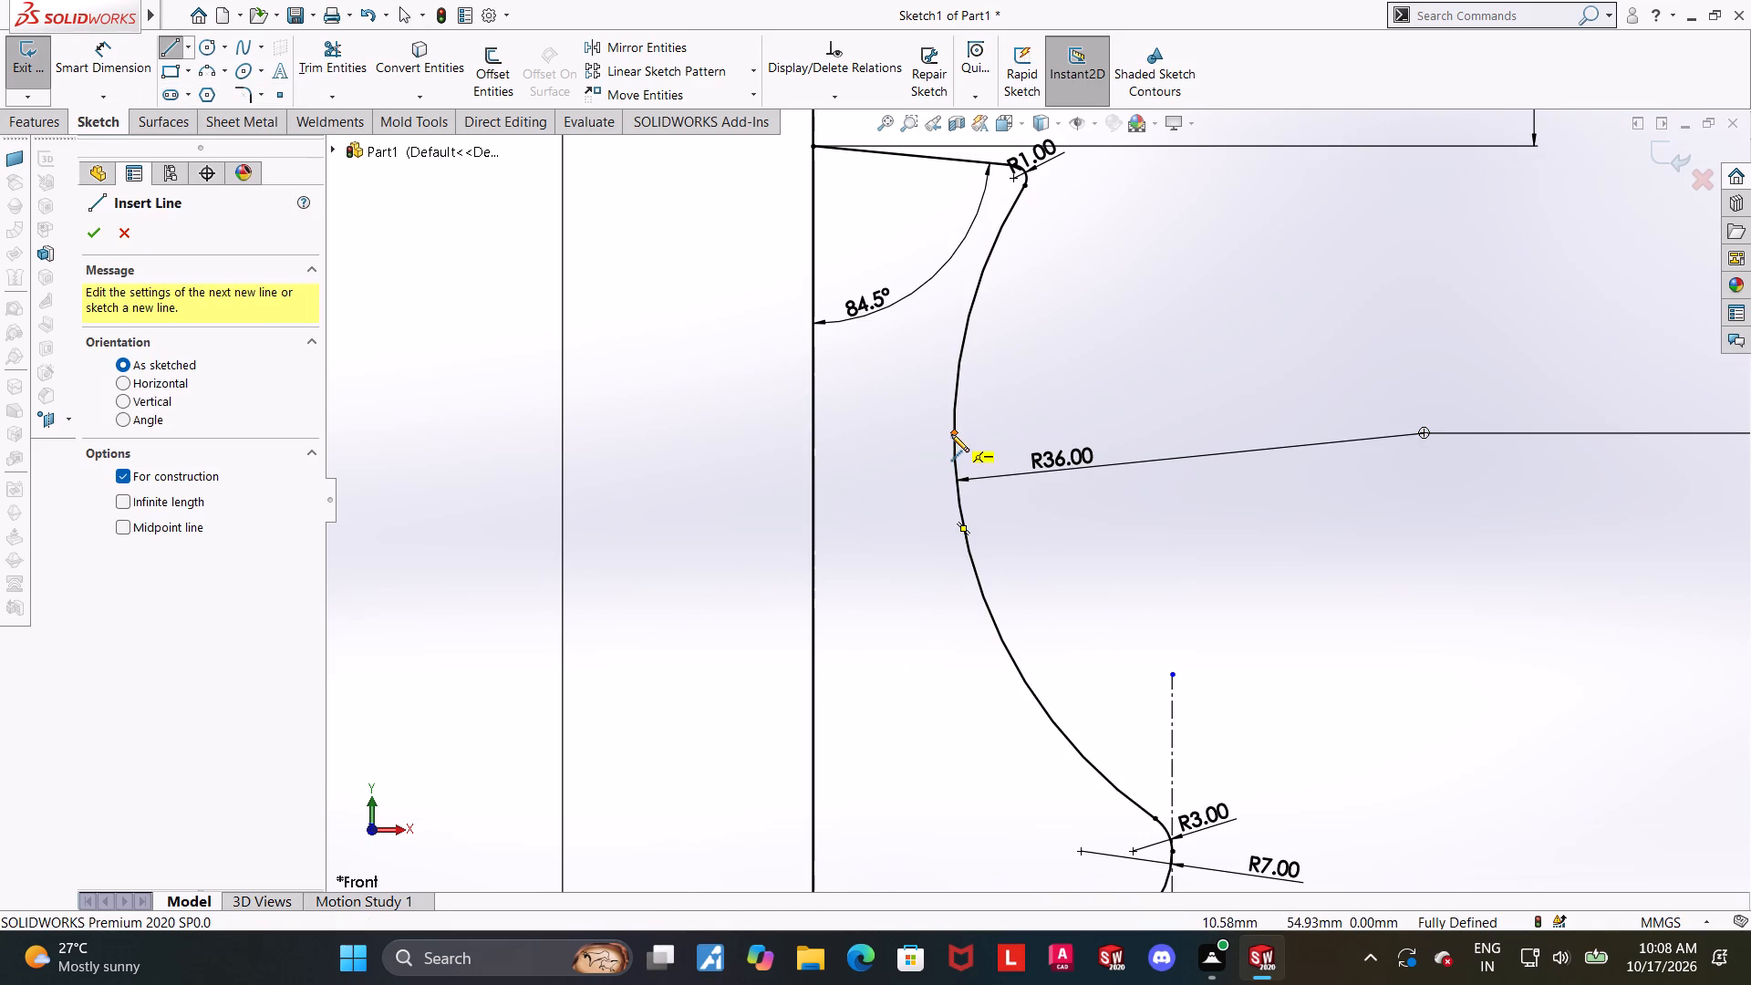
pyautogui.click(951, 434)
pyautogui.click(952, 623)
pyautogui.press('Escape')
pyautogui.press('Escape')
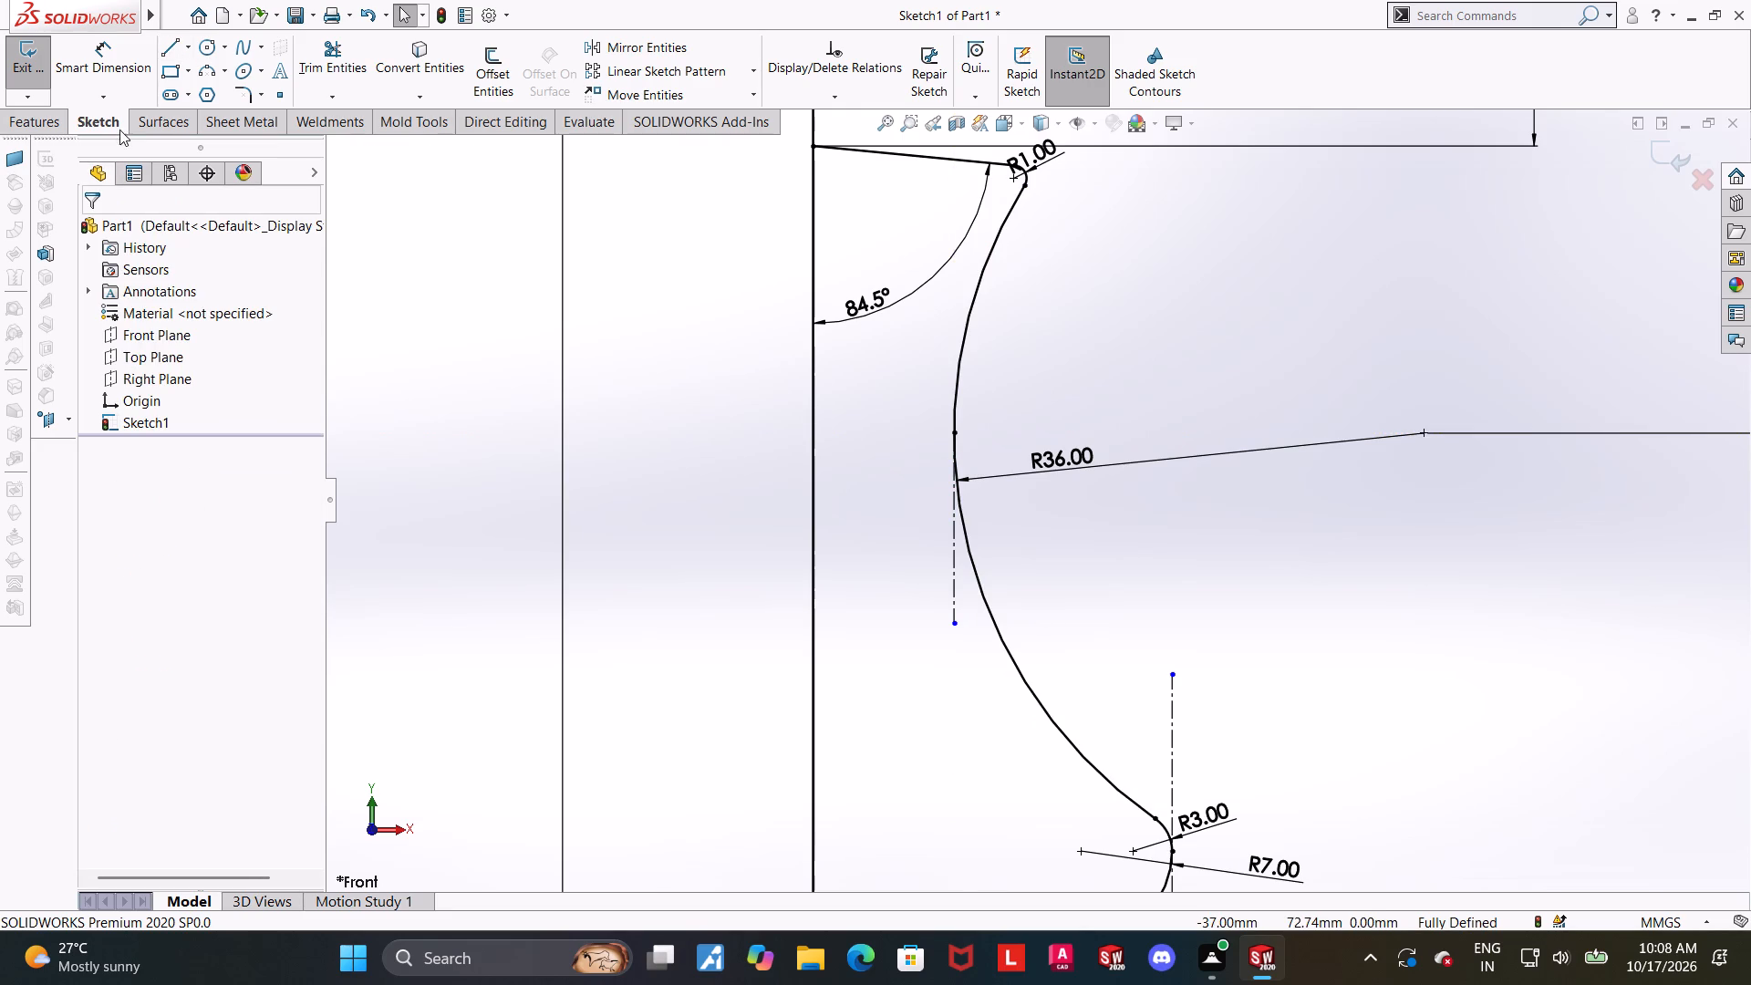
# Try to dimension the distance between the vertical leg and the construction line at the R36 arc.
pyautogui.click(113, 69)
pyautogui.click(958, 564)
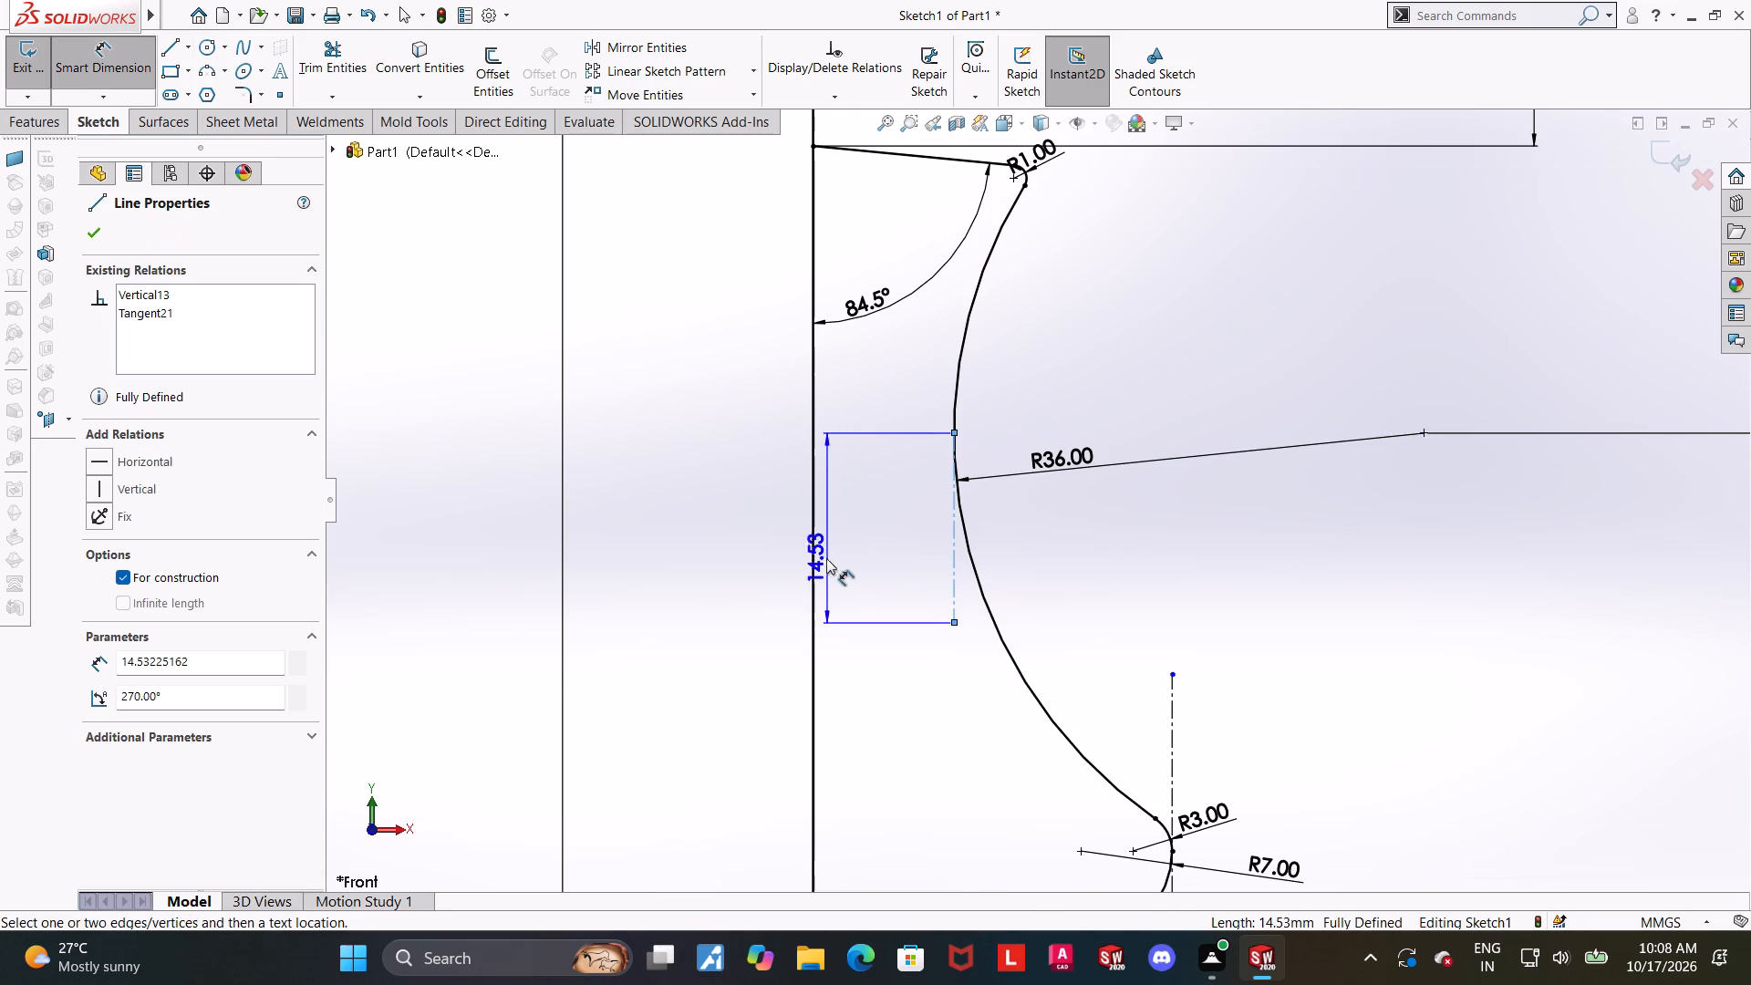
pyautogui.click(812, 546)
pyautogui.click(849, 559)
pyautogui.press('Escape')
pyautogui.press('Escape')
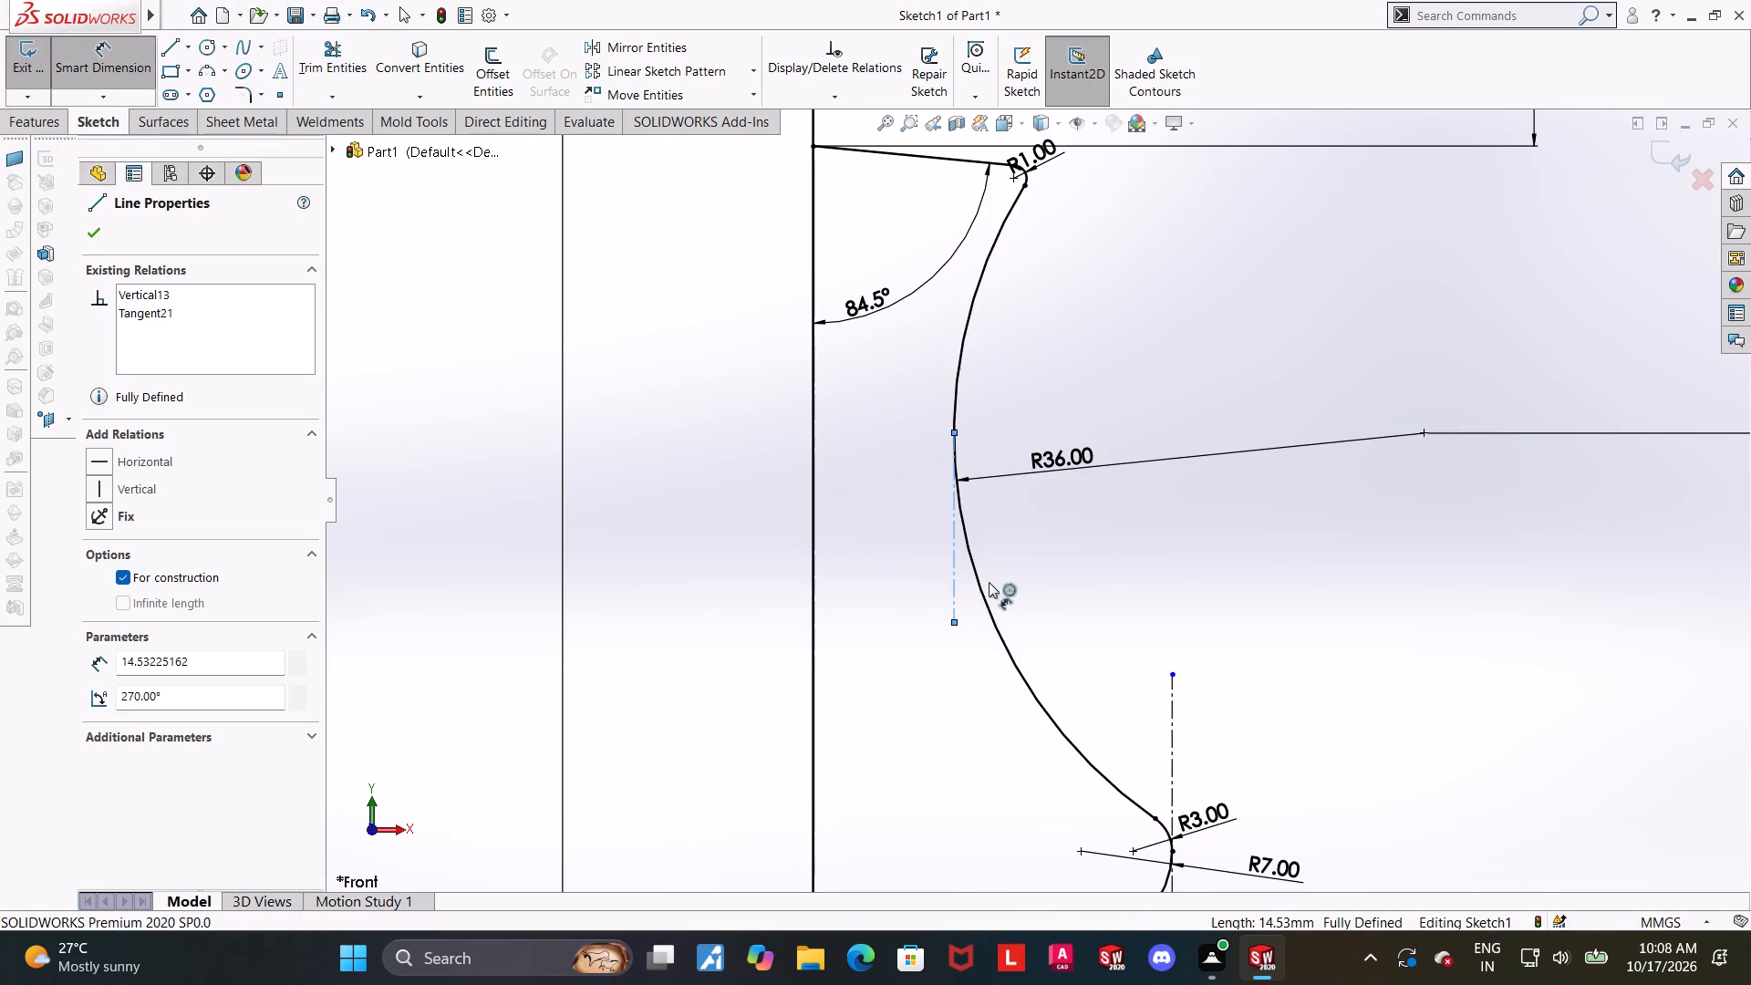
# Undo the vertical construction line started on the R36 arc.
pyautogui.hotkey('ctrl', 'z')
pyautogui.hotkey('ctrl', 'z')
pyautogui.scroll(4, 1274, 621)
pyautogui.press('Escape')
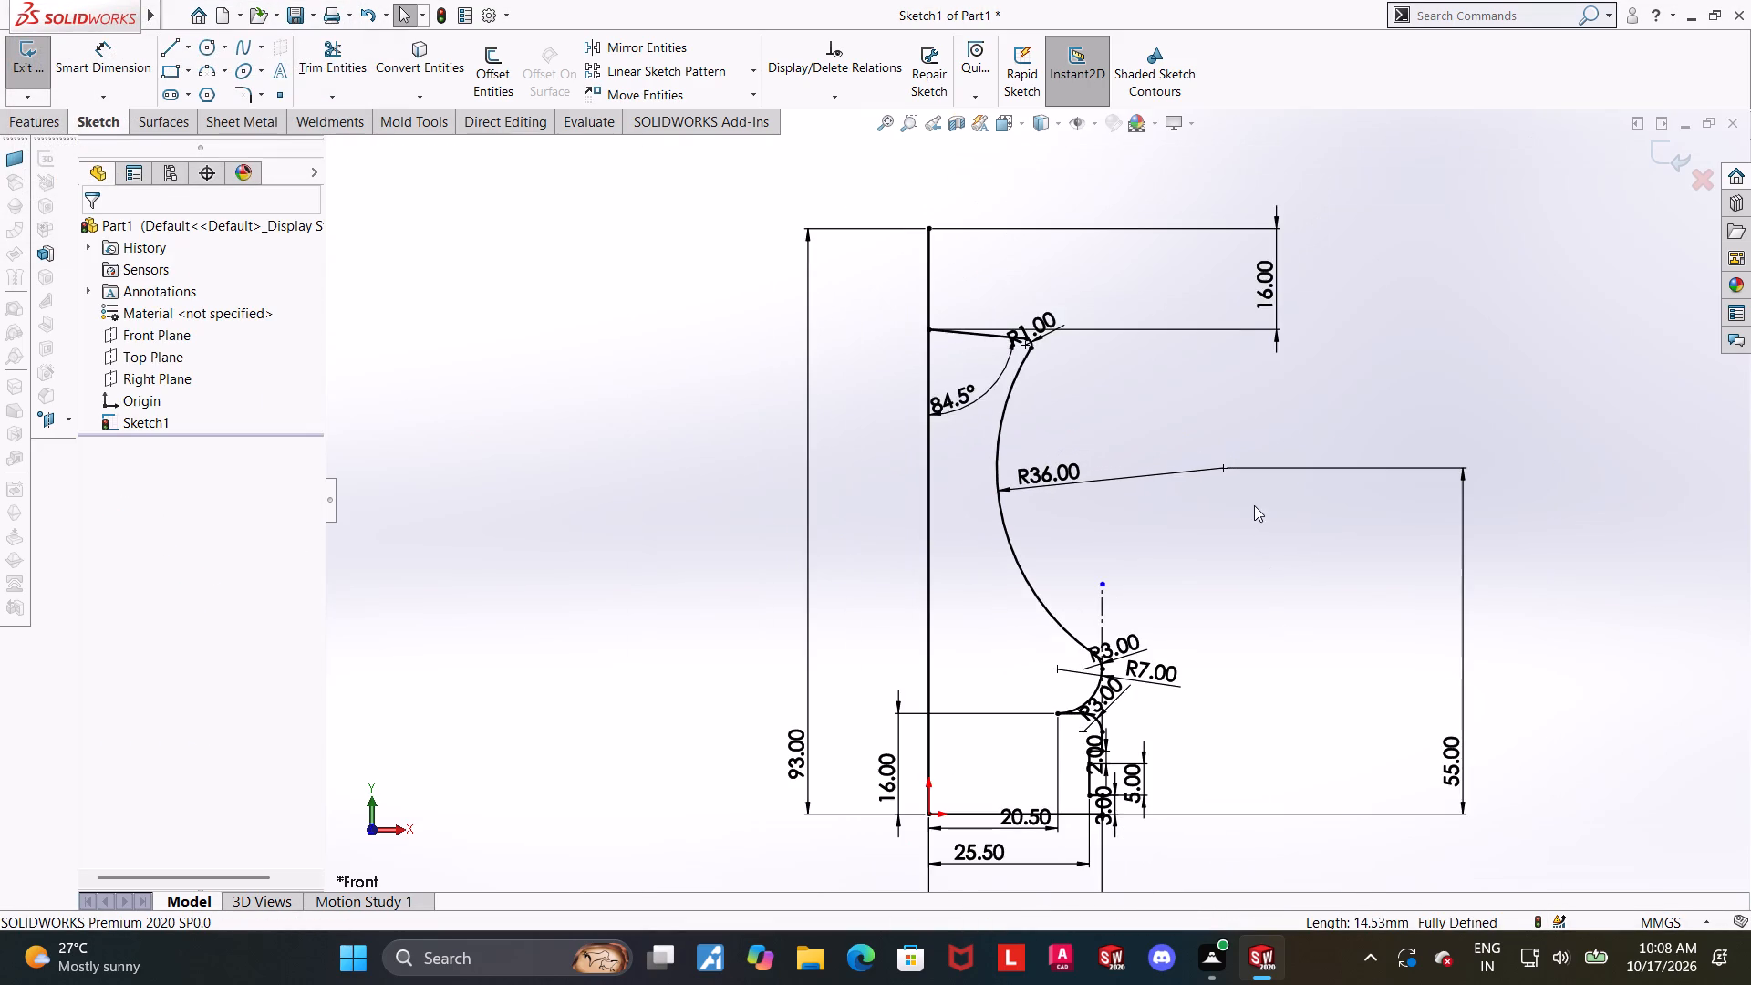
# Sketch a line from the 84.5° sloping line, slanting up and away from the vertical leg with a rise of about 4.6 mm.
pyautogui.scroll(2, 1266, 513)
pyautogui.scroll(-2, 1237, 207)
pyautogui.scroll(1, 1237, 207)
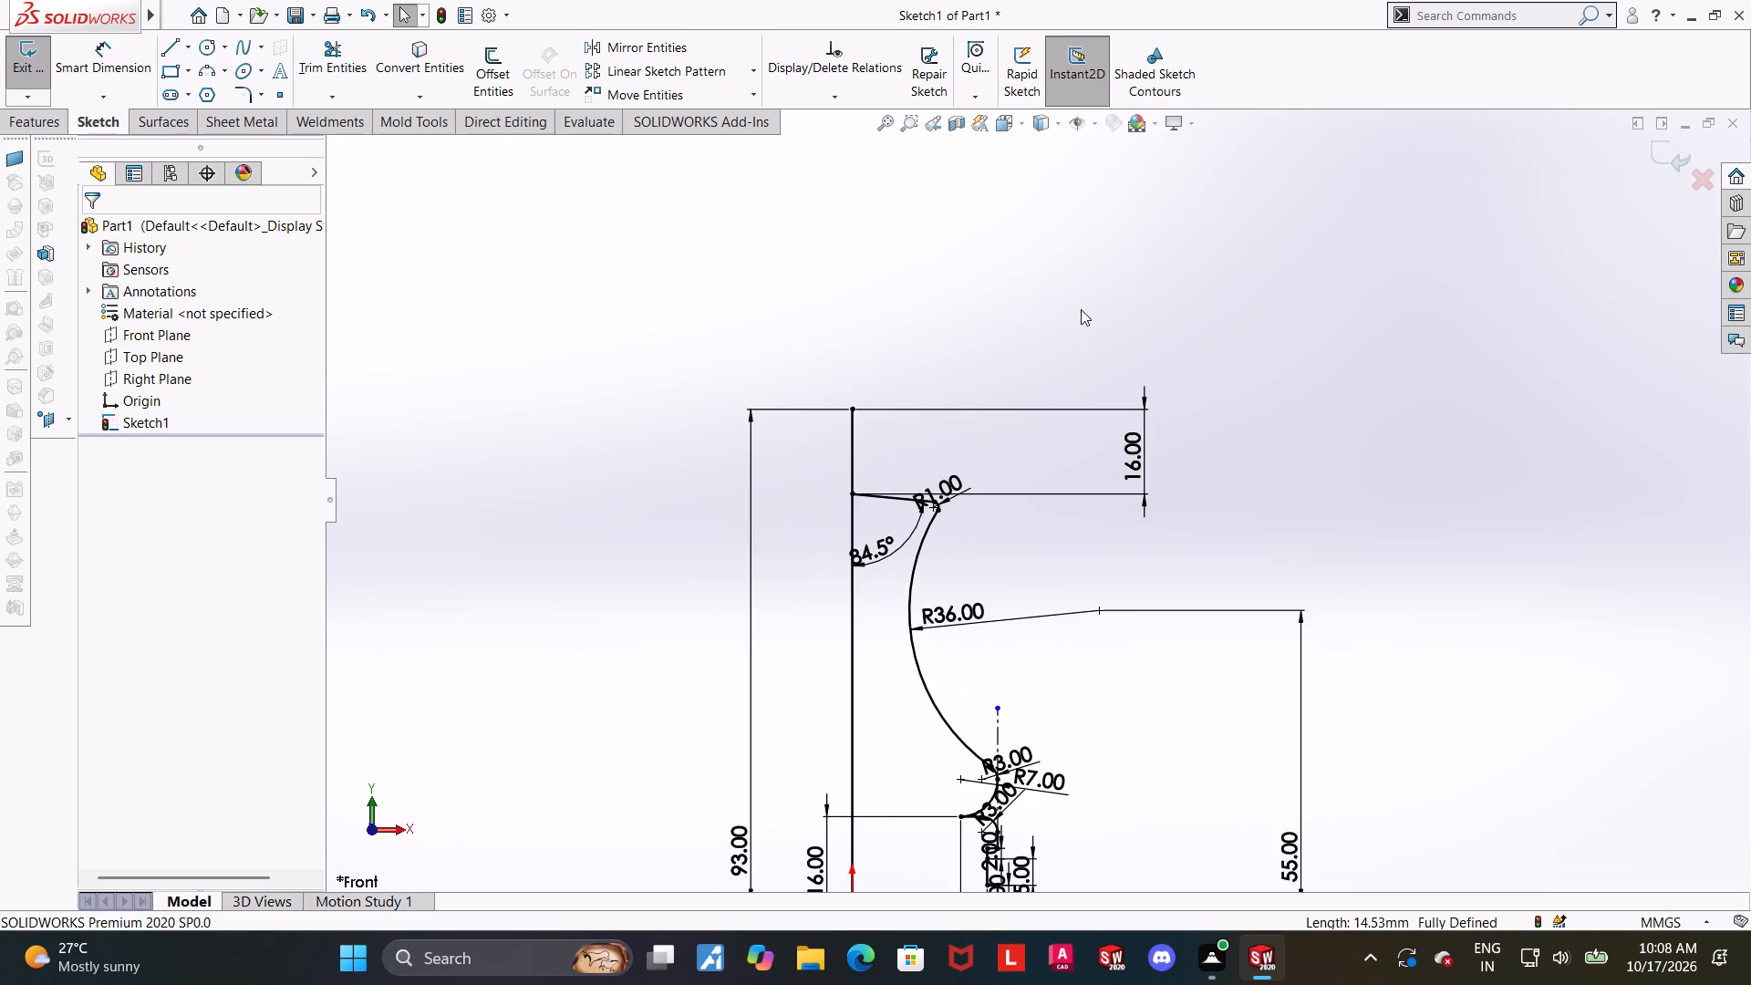
pyautogui.scroll(-2, 1021, 340)
pyautogui.scroll(-2, 819, 549)
pyautogui.press('Escape')
pyautogui.press('Escape')
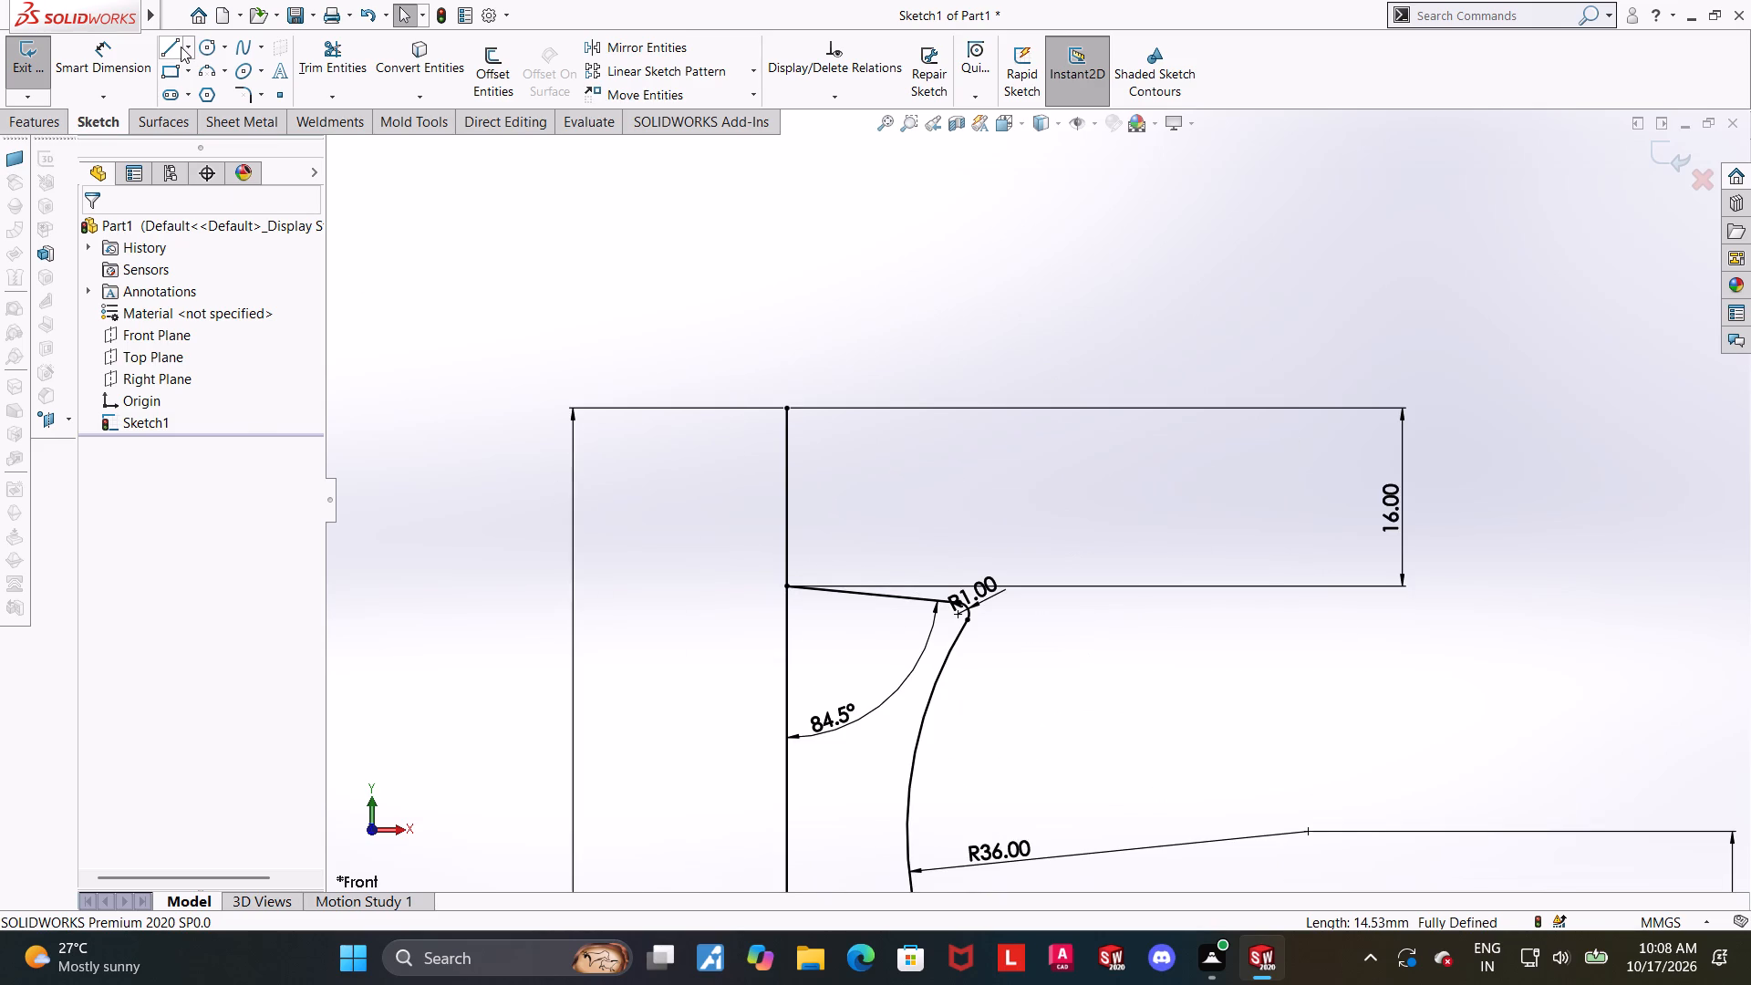
pyautogui.click(180, 47)
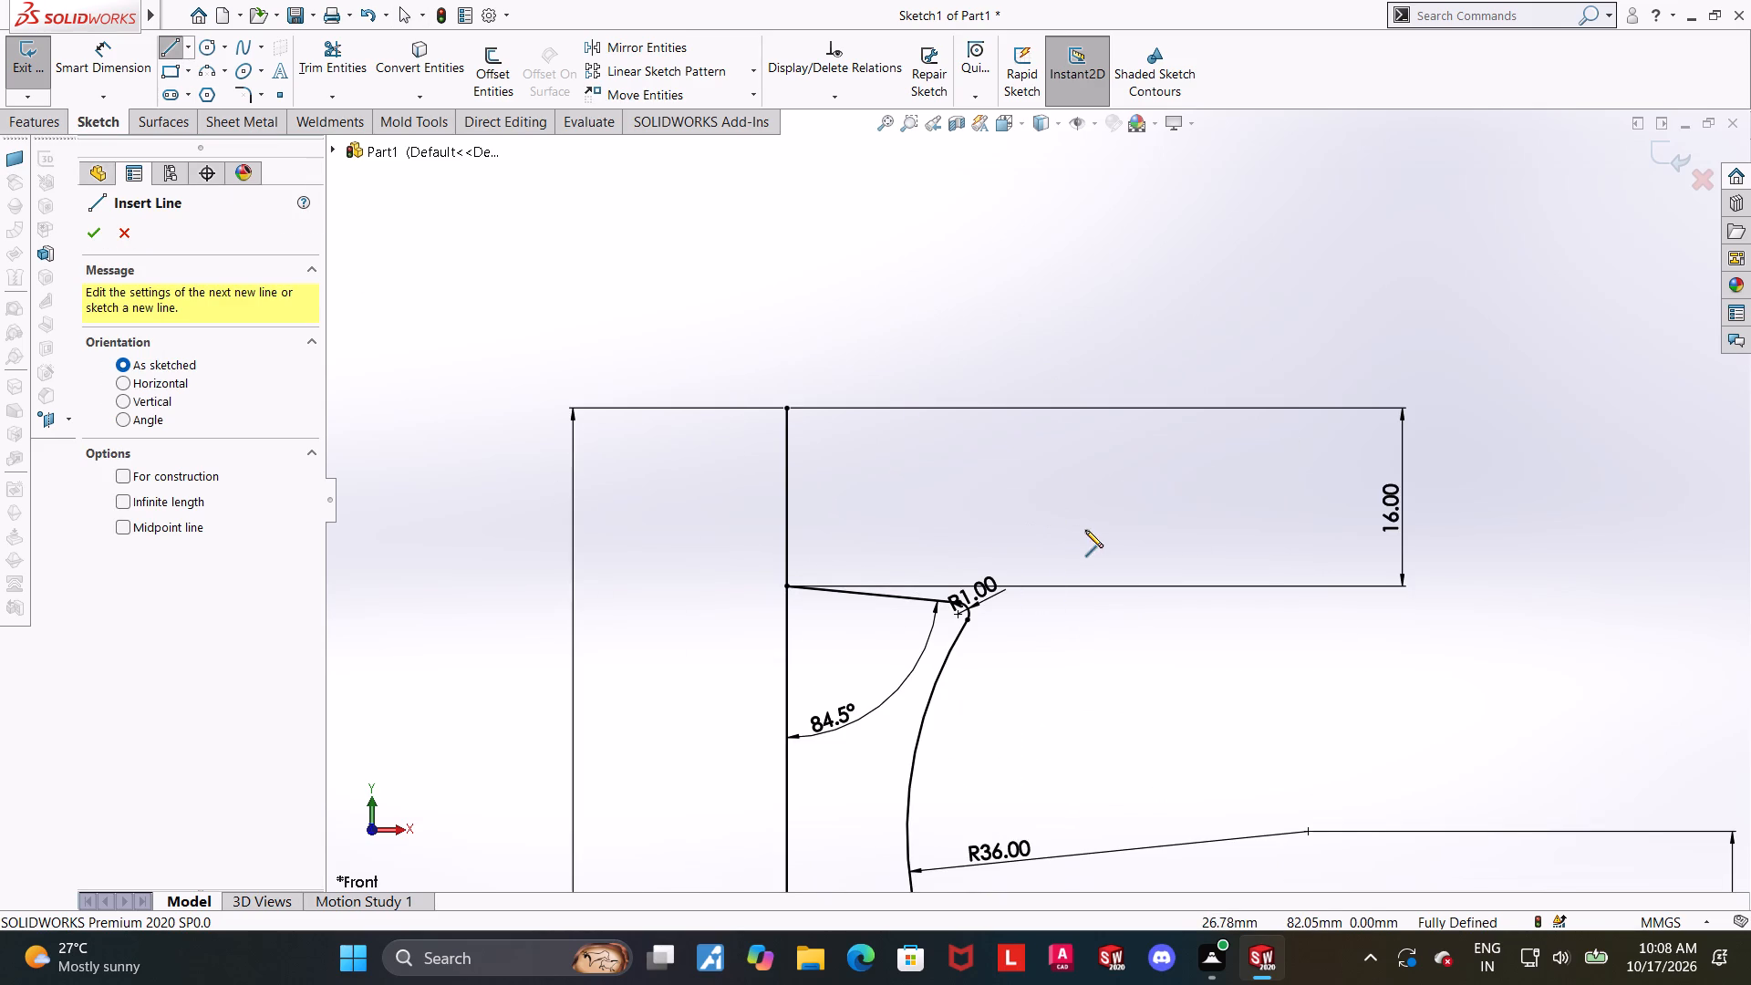
pyautogui.scroll(-2, 1085, 530)
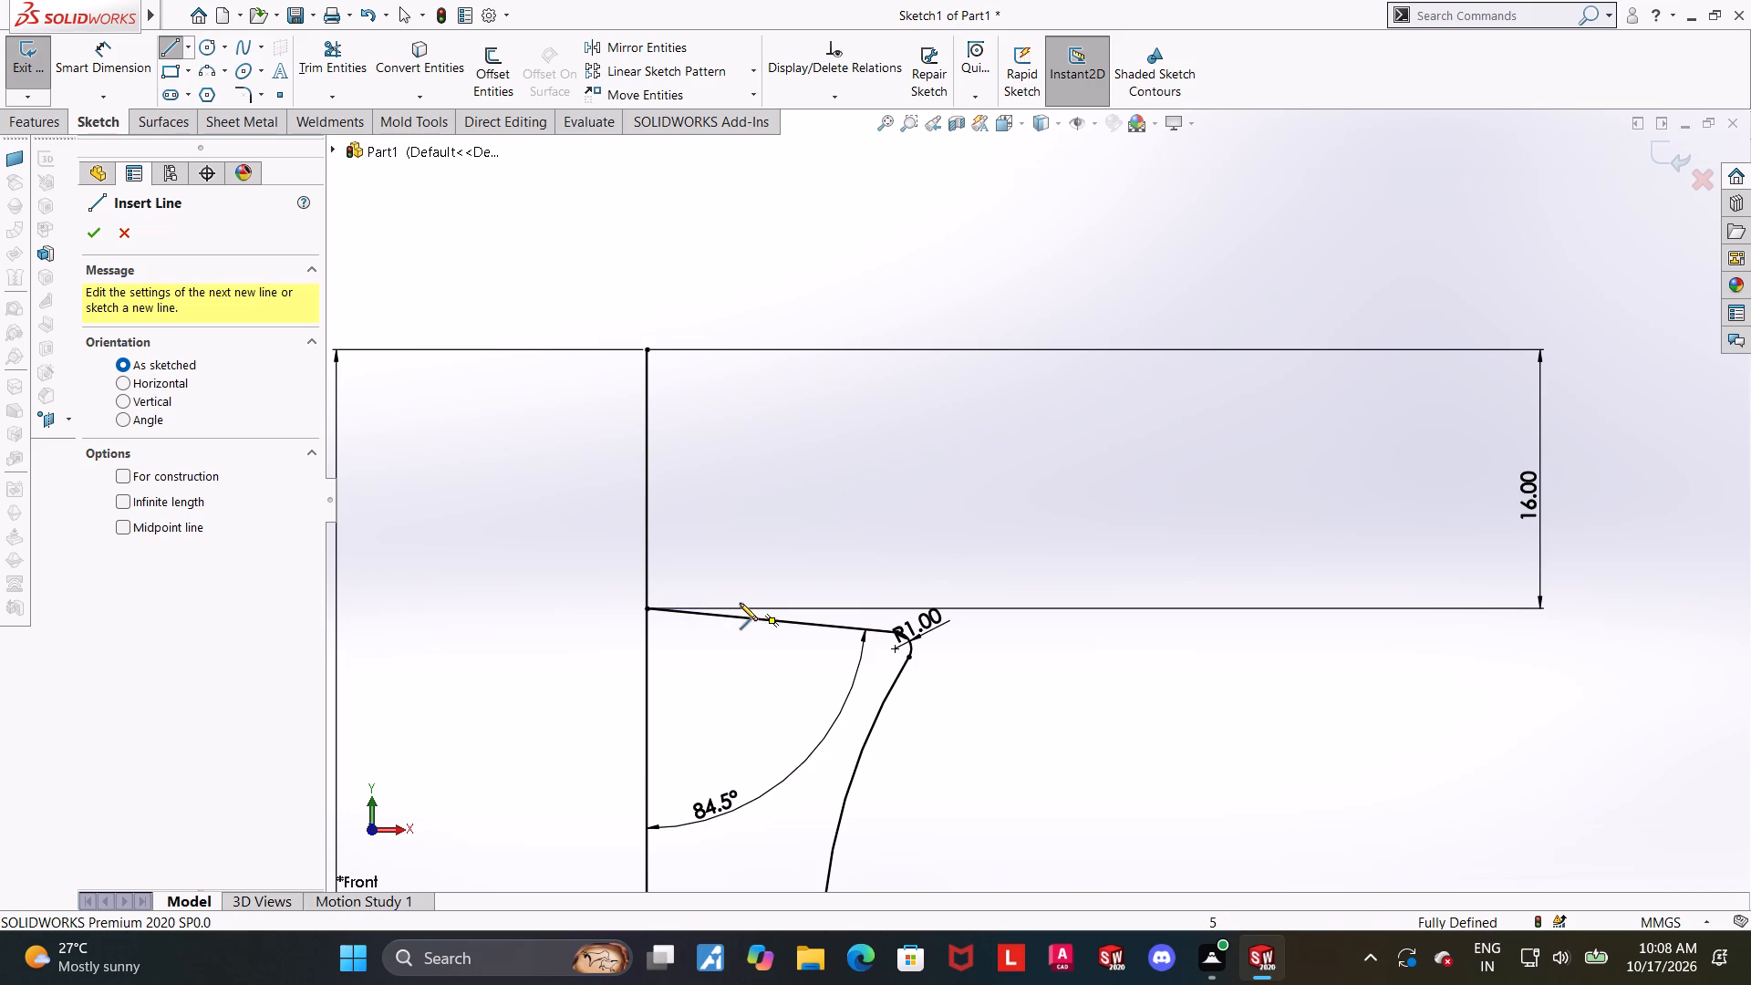
pyautogui.scroll(1, 740, 603)
pyautogui.scroll(-3, 741, 571)
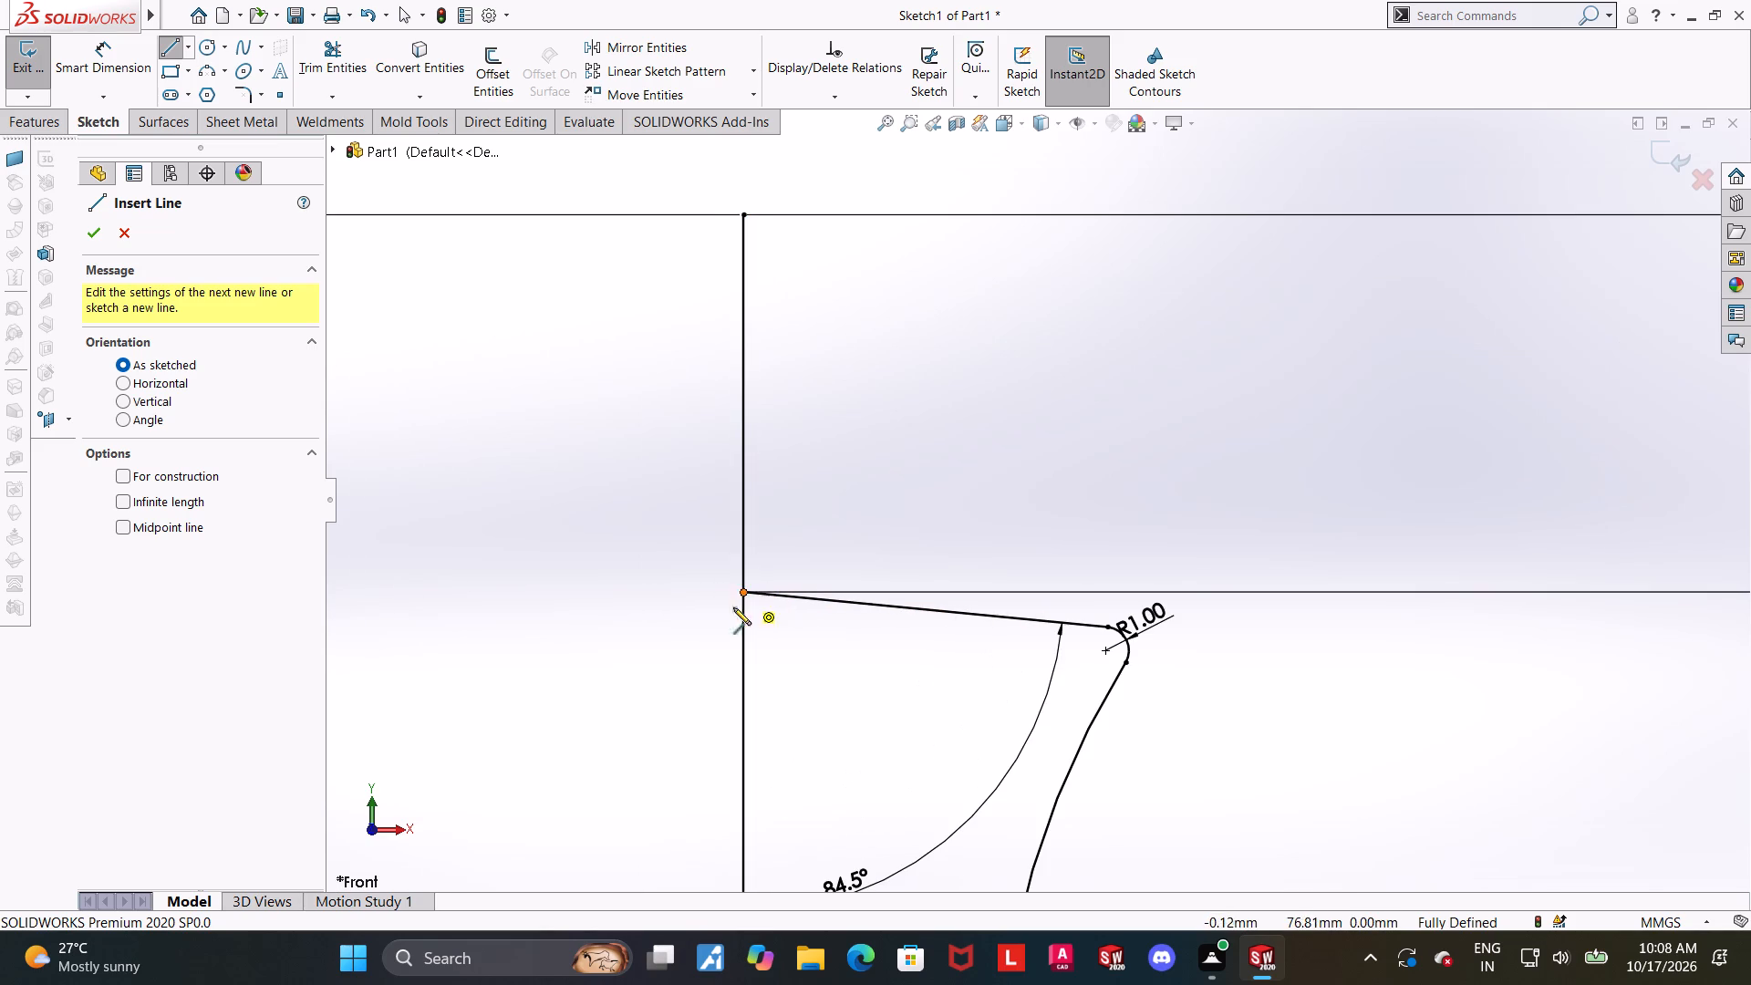
pyautogui.click(833, 599)
pyautogui.click(888, 493)
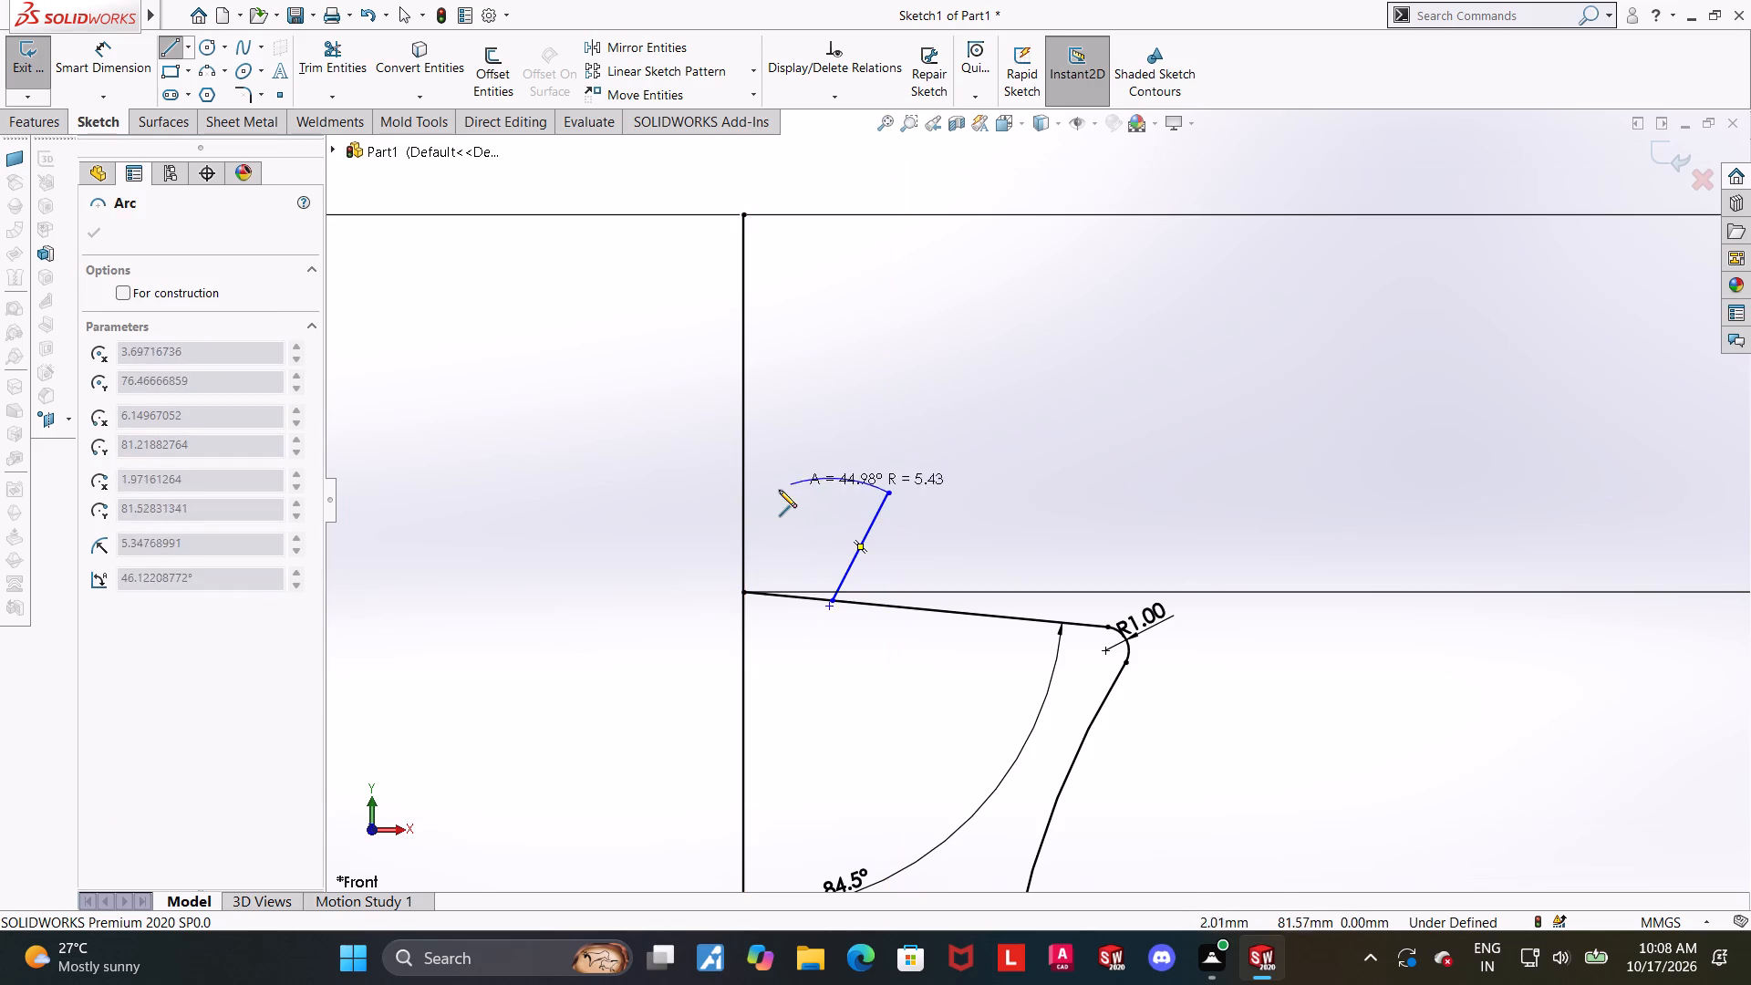
pyautogui.press('Escape')
# Sketch a horizontal line about 6.15 mm long from the slanted line's upper end to the vertical leg.
pyautogui.click(170, 57)
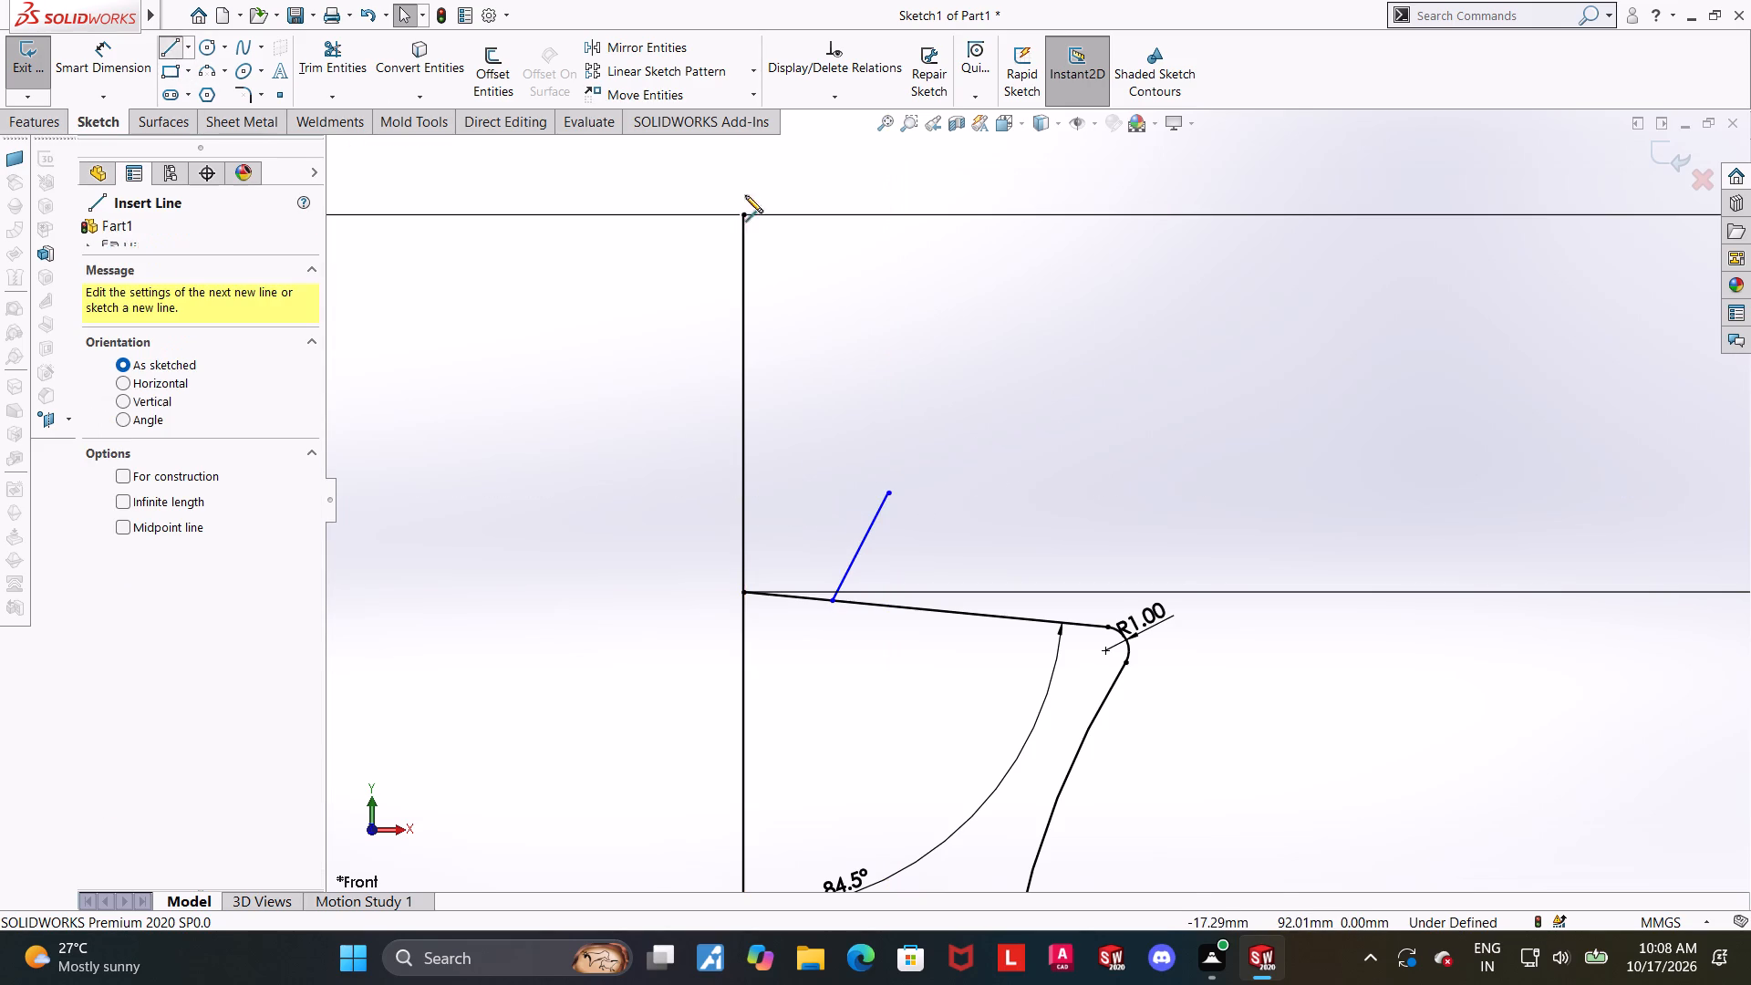
pyautogui.click(888, 494)
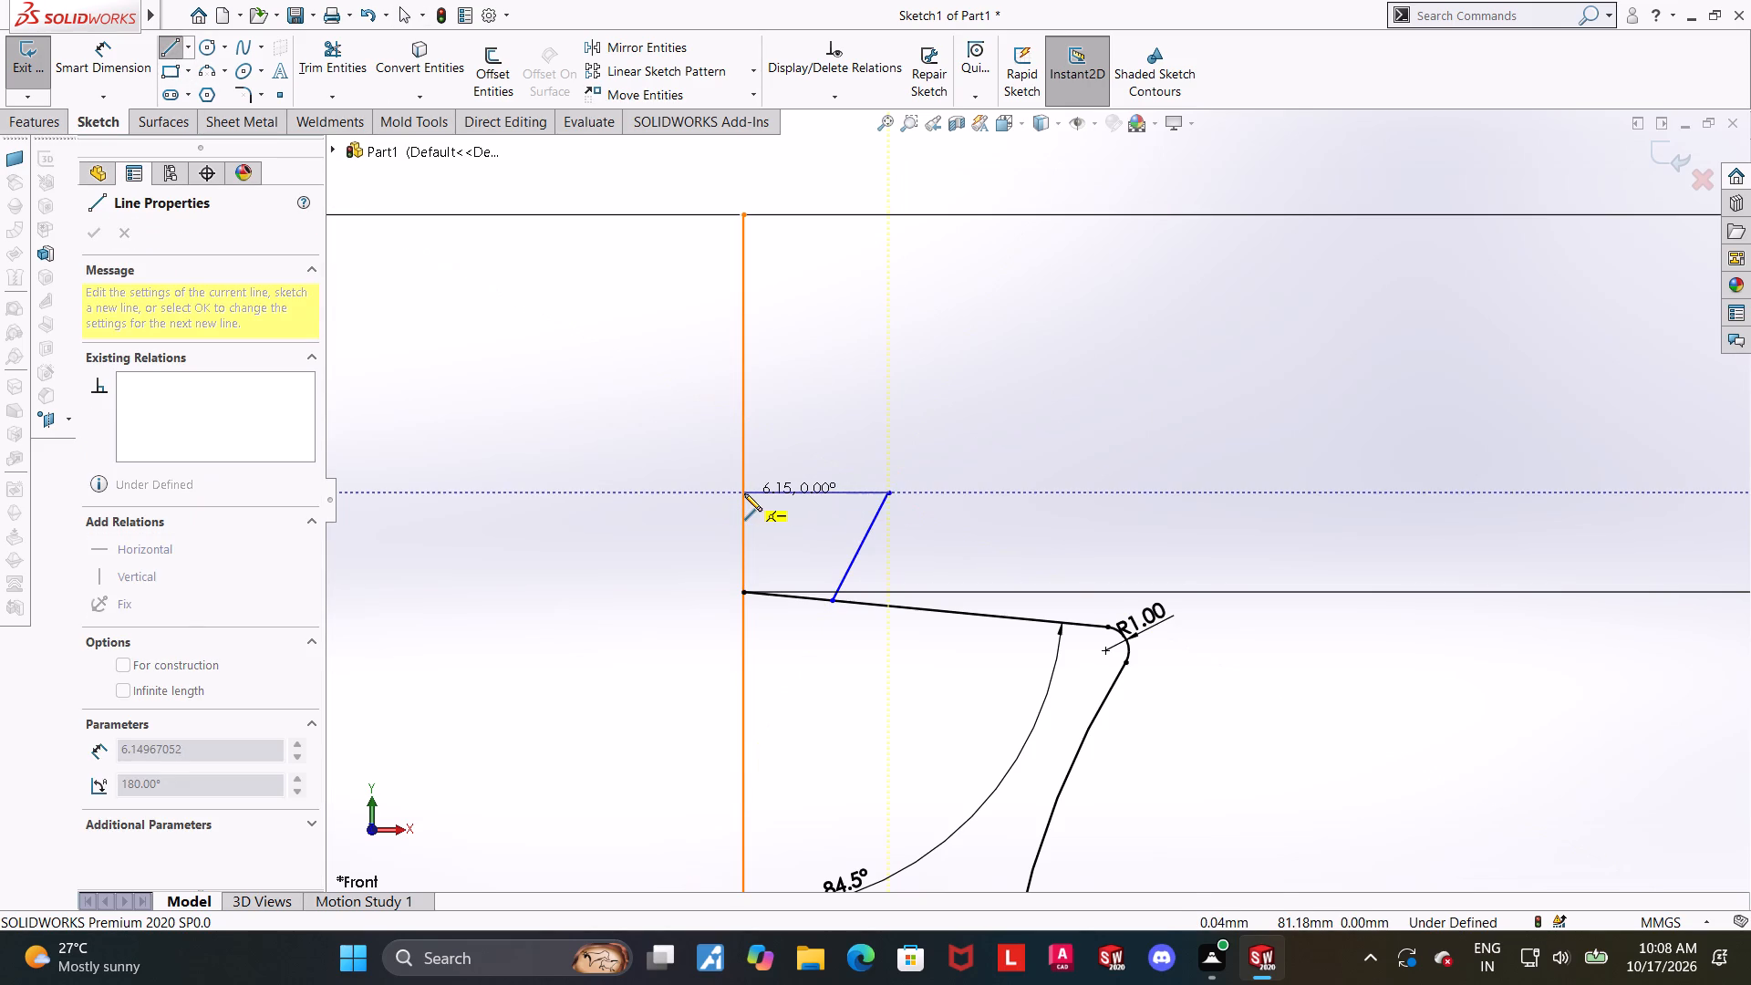
pyautogui.click(744, 493)
pyautogui.press('Escape')
pyautogui.press('Escape')
pyautogui.press('Escape')
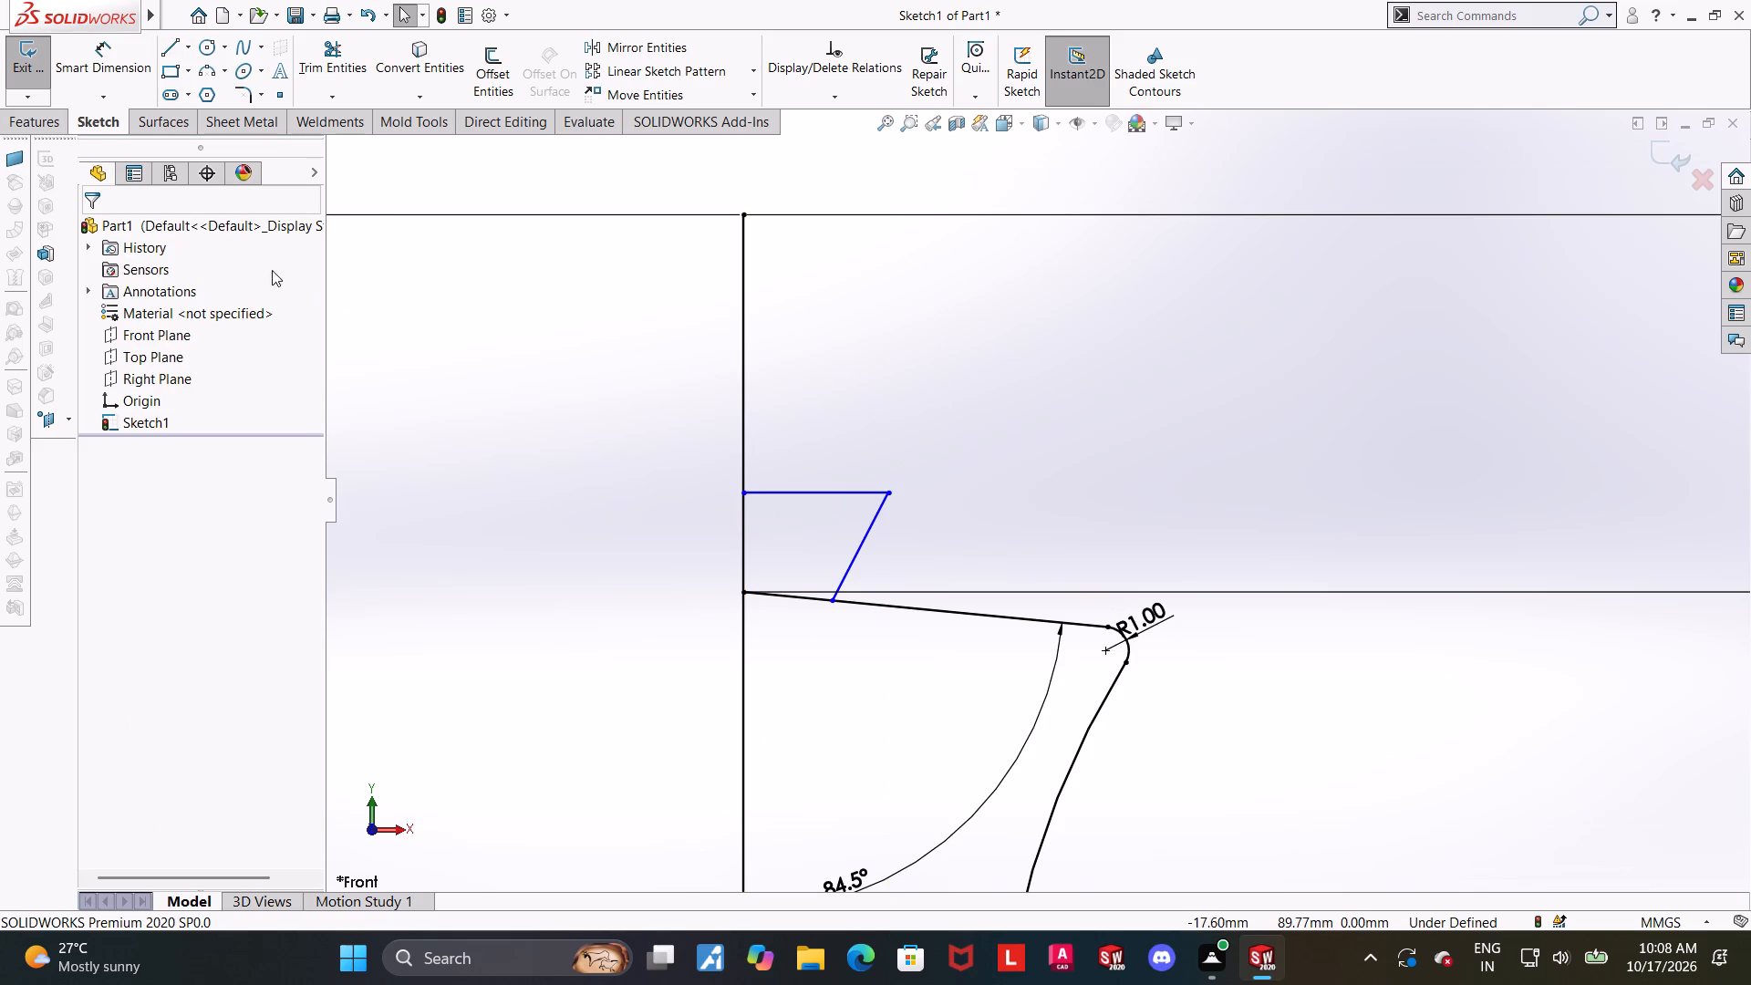
# Dimension the vertical distance between the horizontal line's end on the leg and the slanted line's lower end as 3 mm.
pyautogui.click(74, 55)
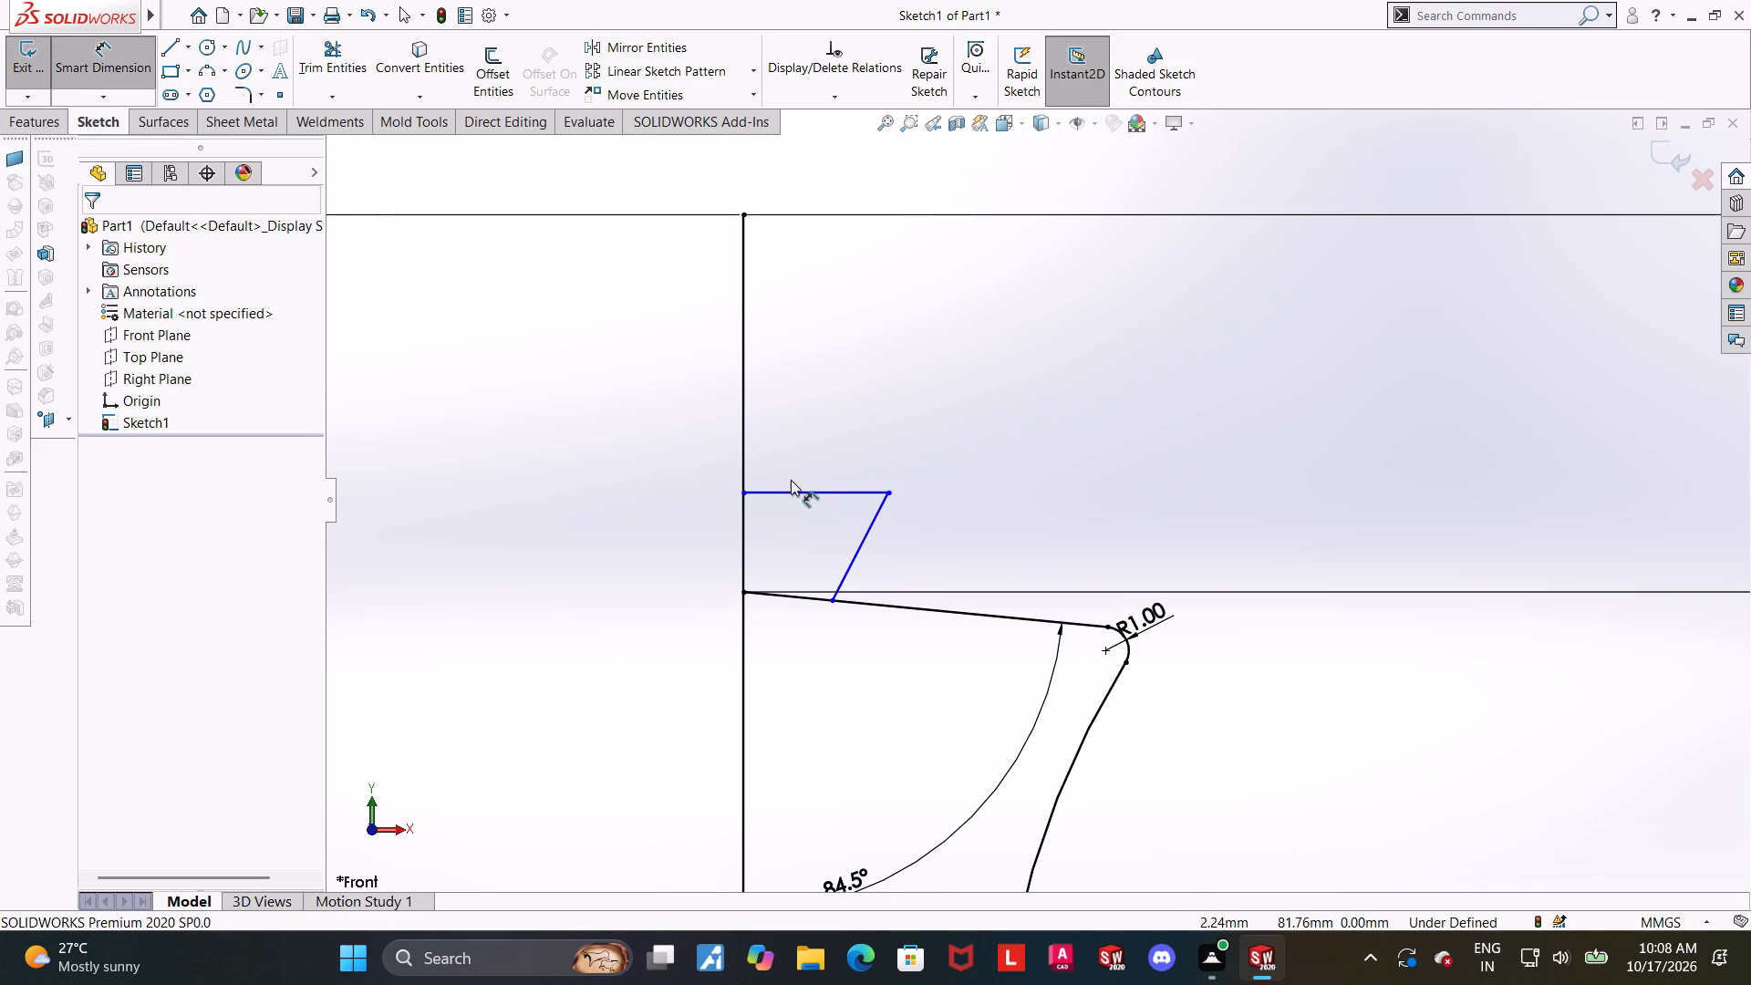
pyautogui.click(741, 491)
pyautogui.click(834, 603)
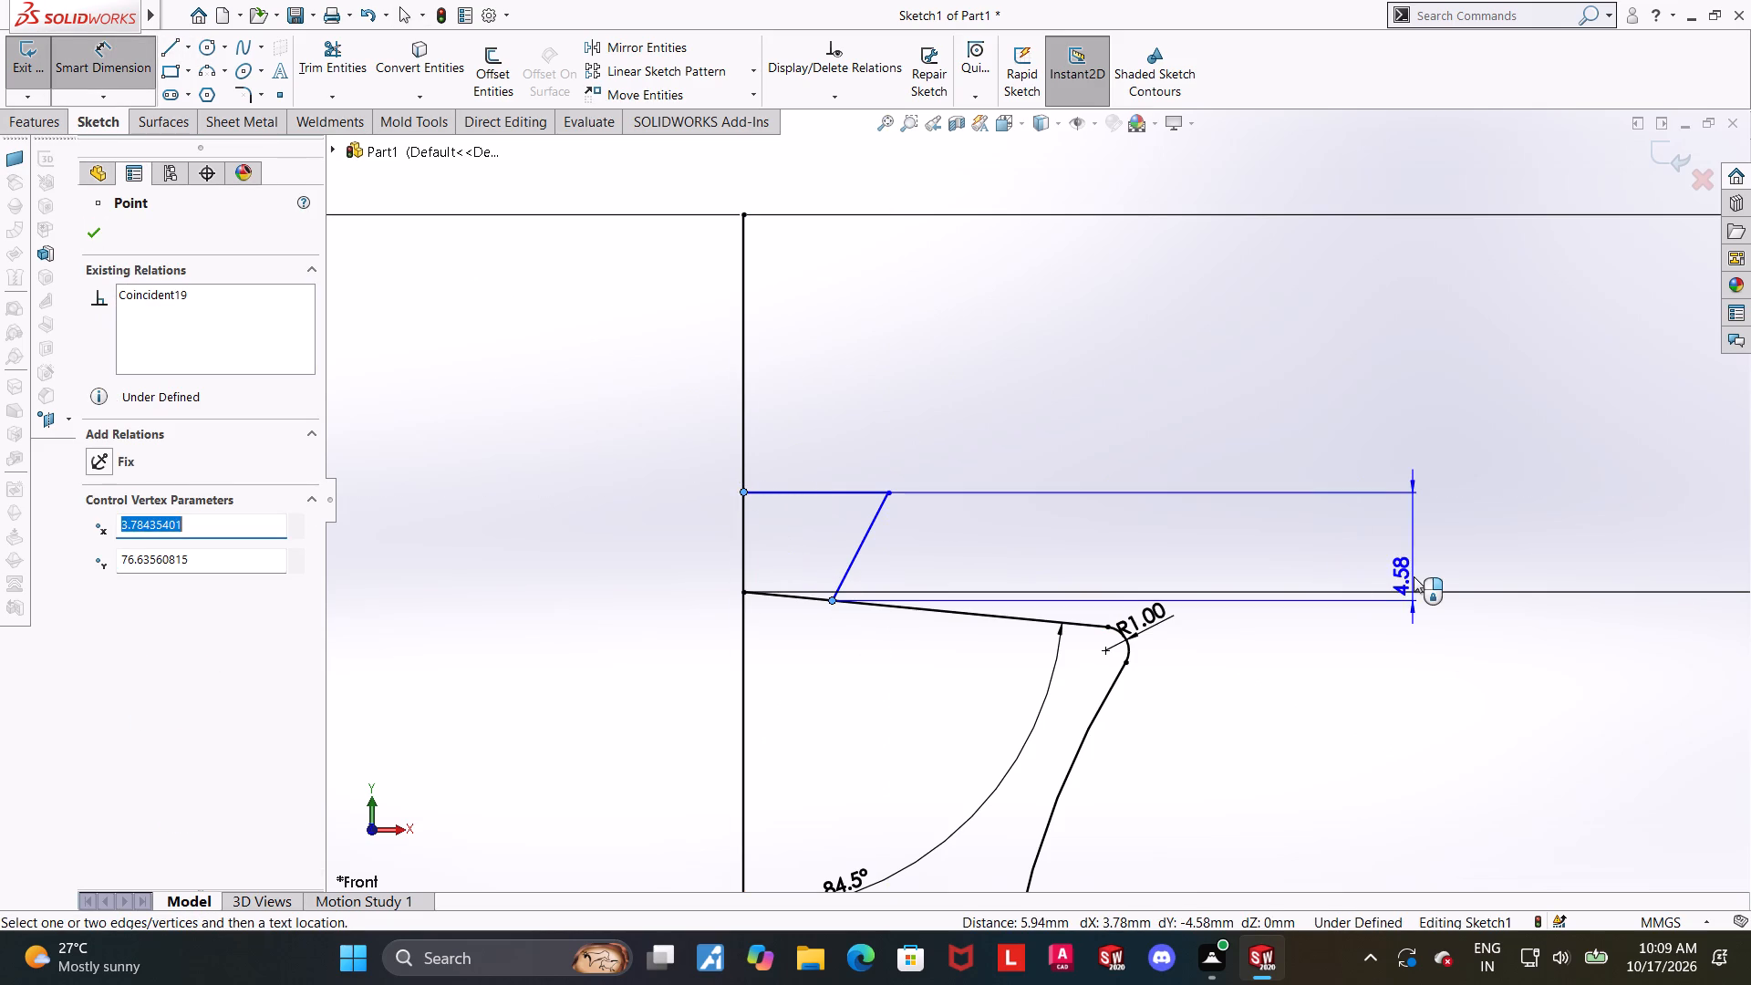
pyautogui.click(1414, 576)
pyautogui.press('3')
pyautogui.press('Return')
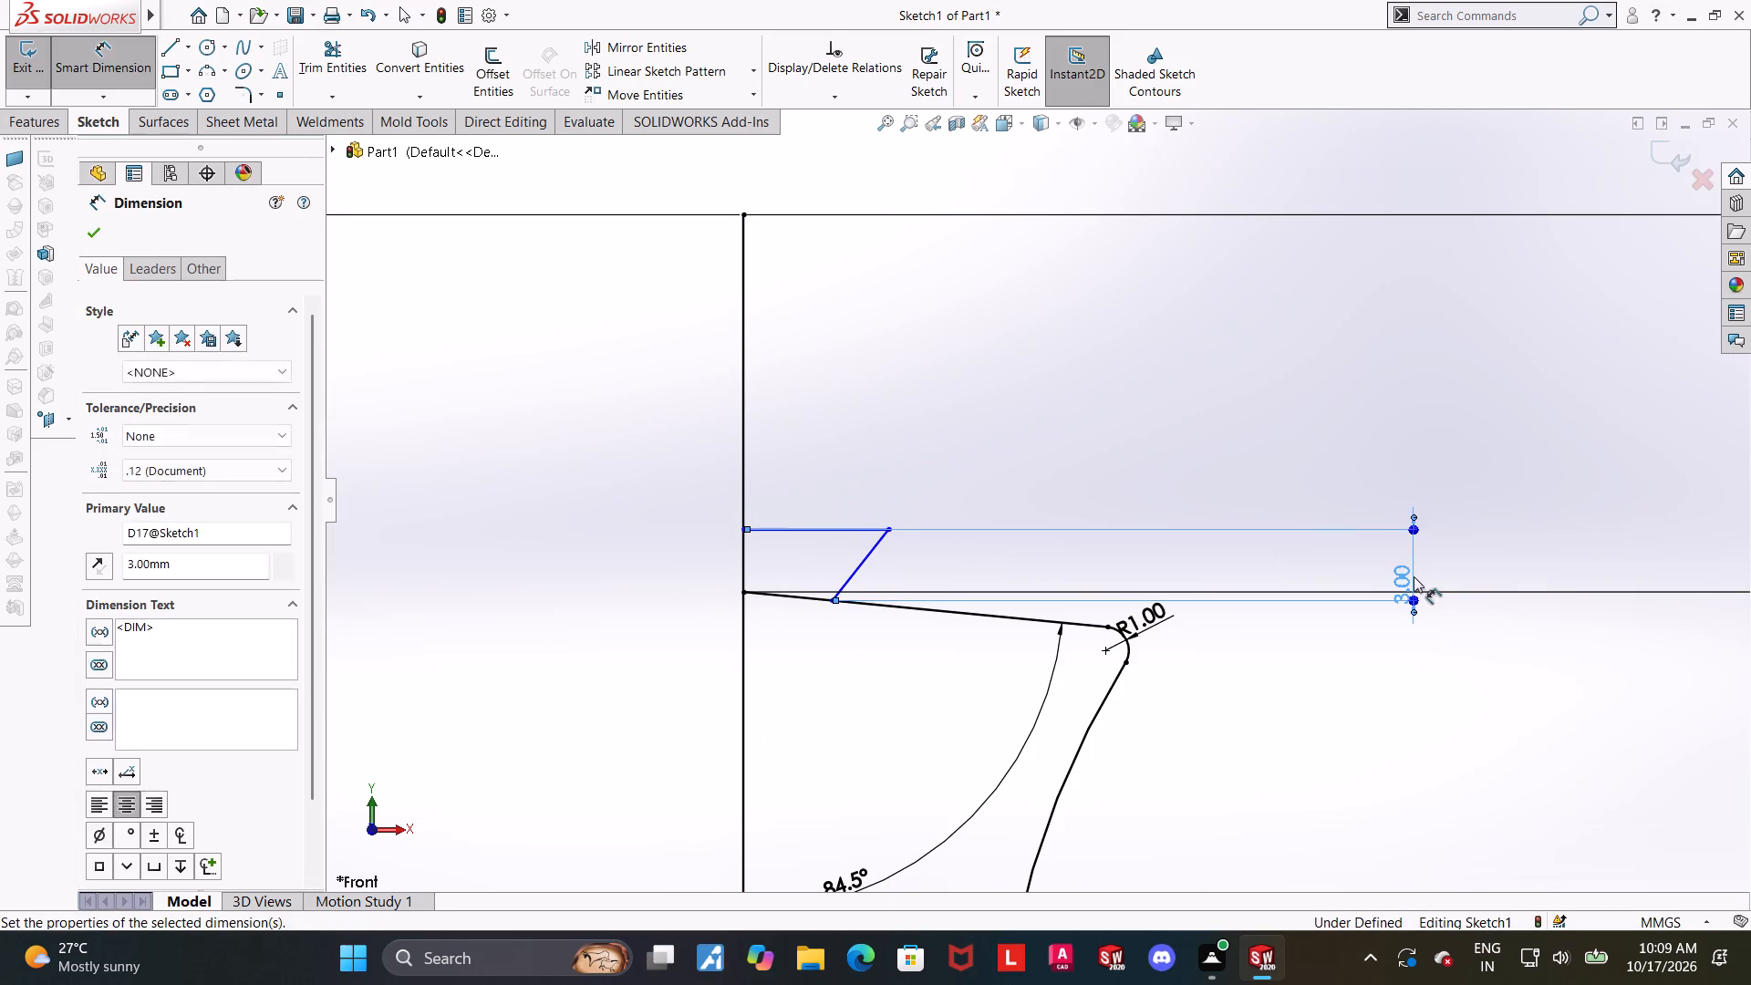
pyautogui.press('Escape')
pyautogui.press('Escape')
# Fillet the corner between the short horizontal line and the slanted line of the upper step with a 1 mm radius.
pyautogui.scroll(1, 1367, 592)
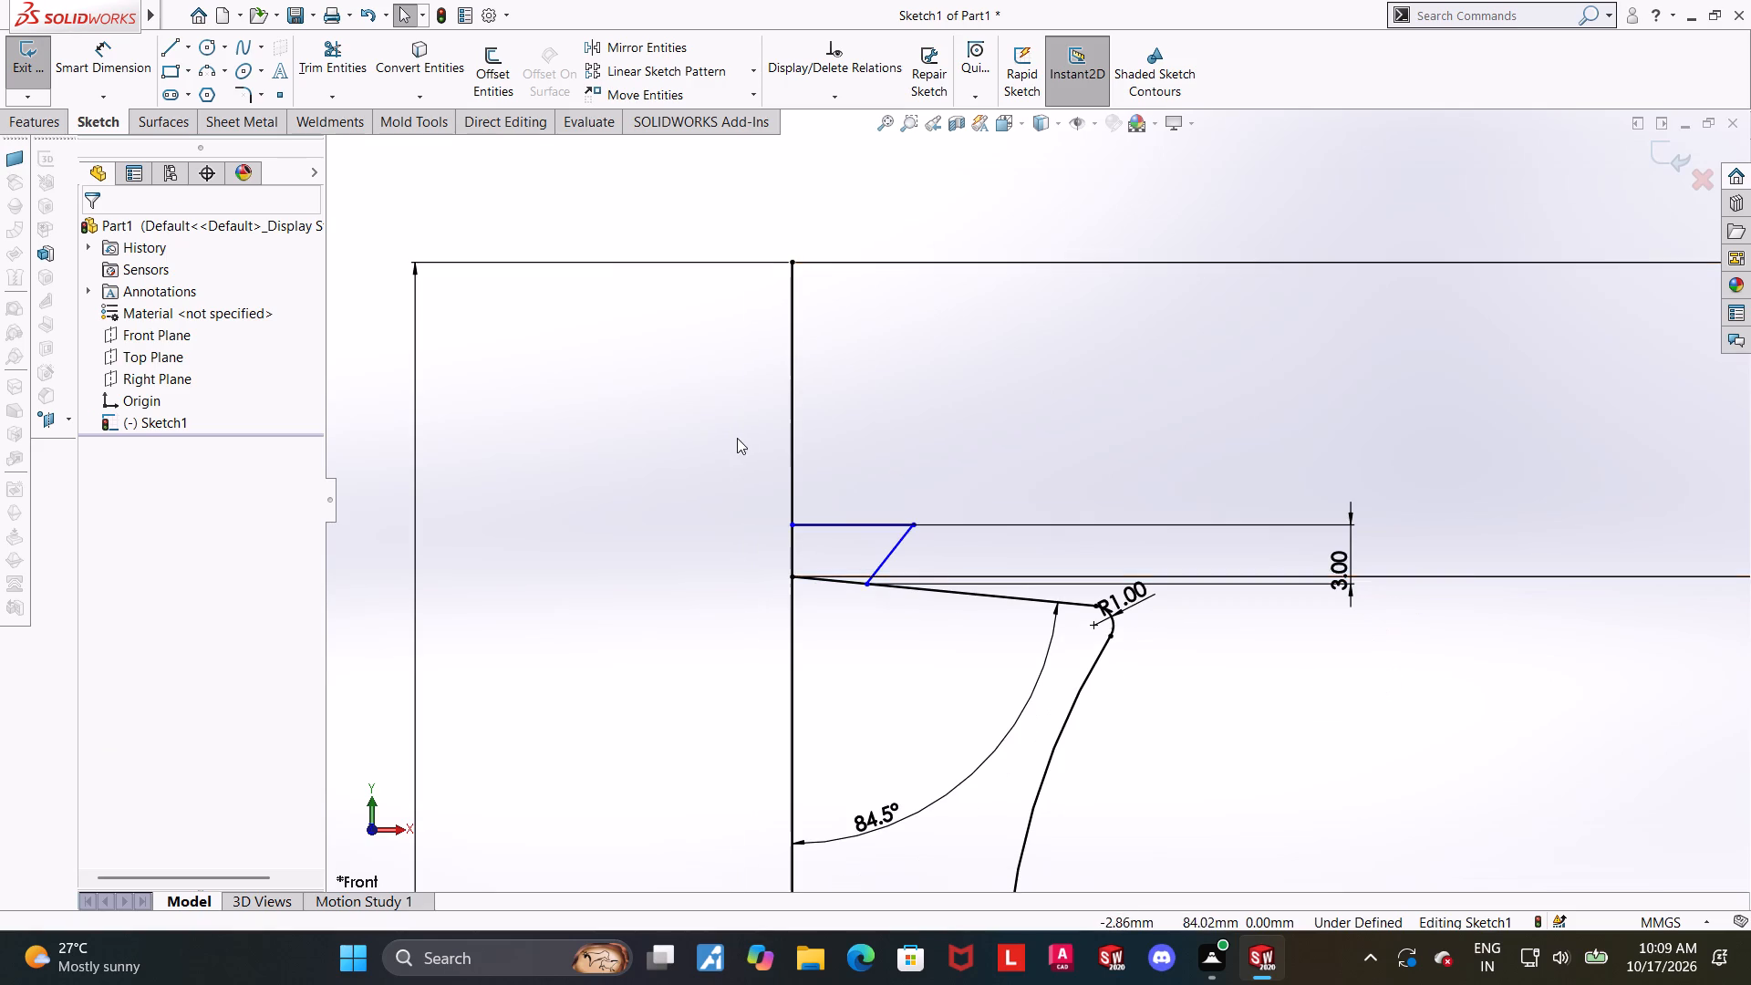
pyautogui.scroll(-1, 732, 434)
pyautogui.press('Escape')
pyautogui.press('Escape')
pyautogui.click(241, 85)
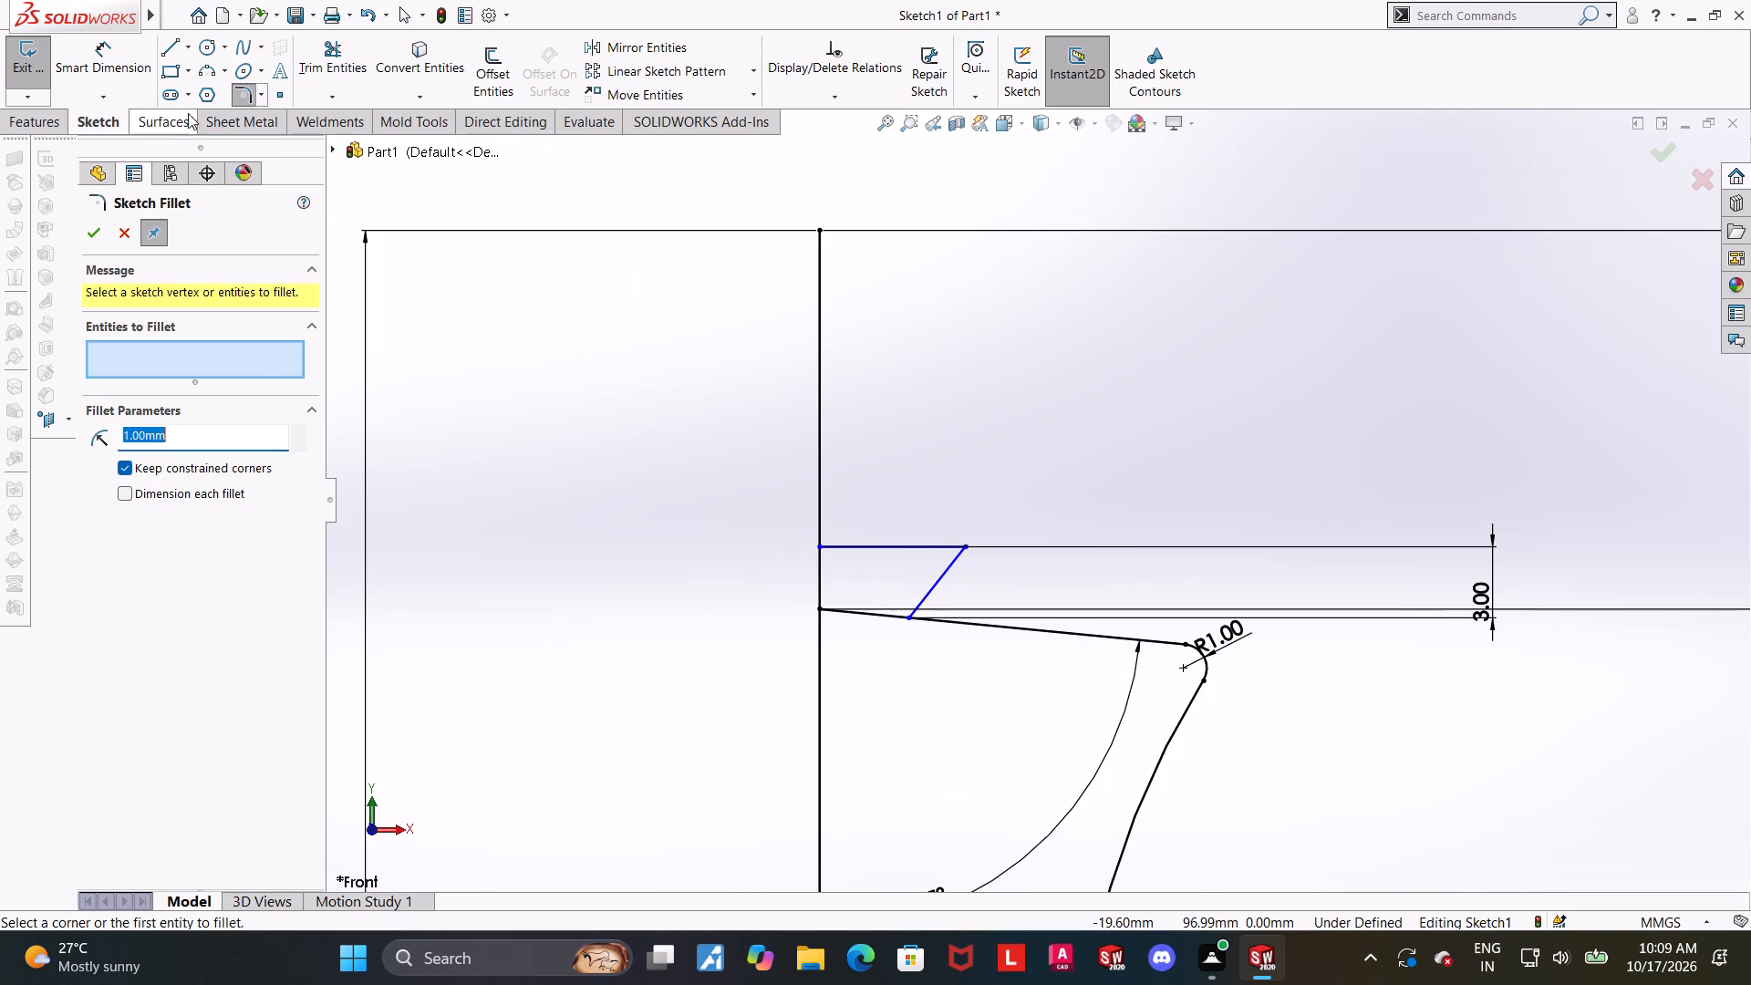
pyautogui.press('1')
pyautogui.press('Return')
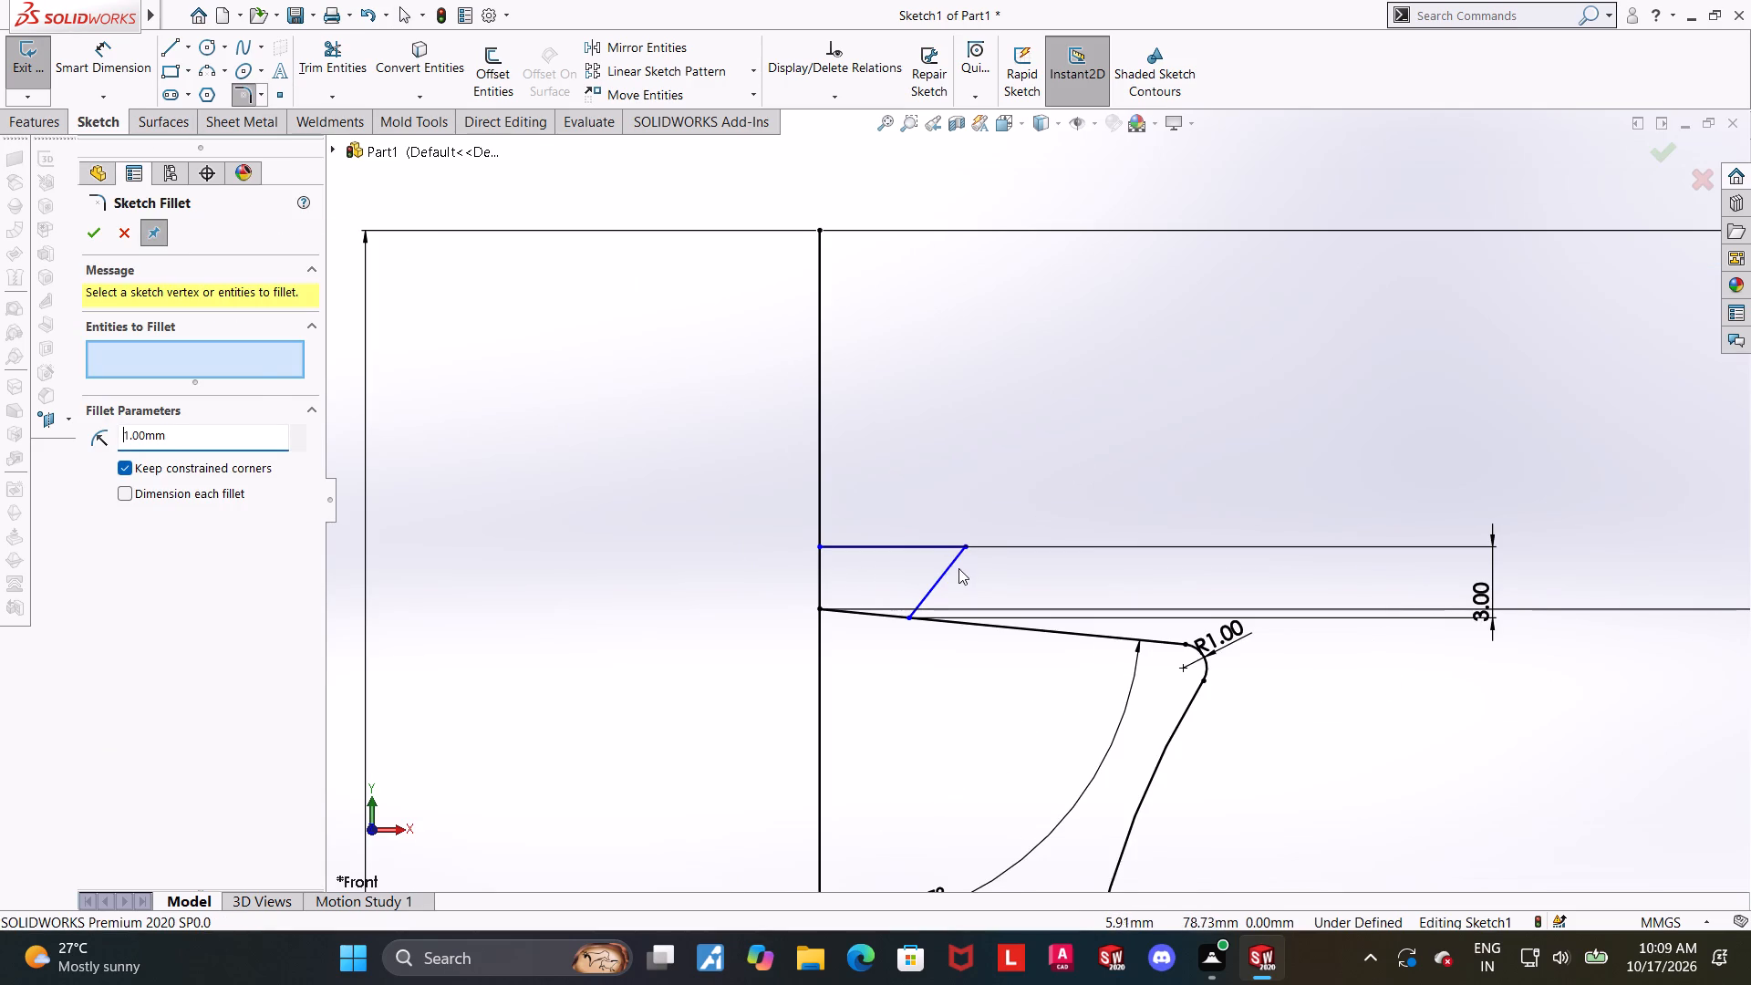
pyautogui.click(966, 544)
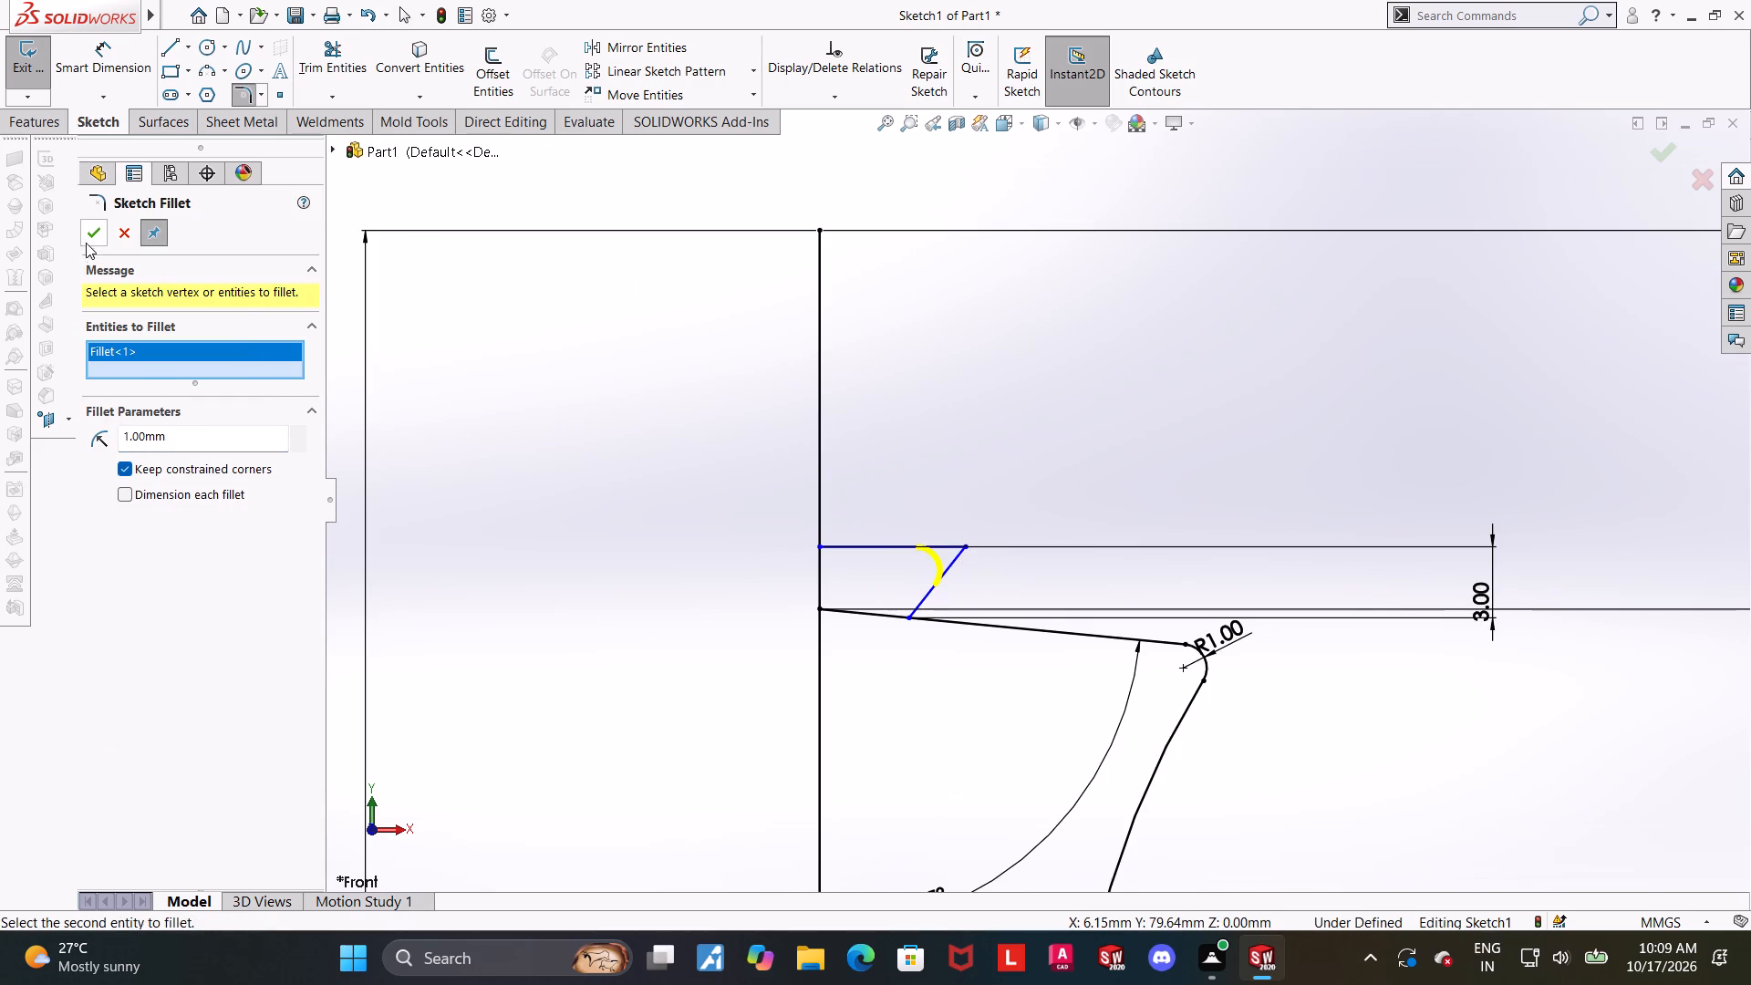
pyautogui.click(86, 235)
pyautogui.press('Escape')
pyautogui.press('Escape')
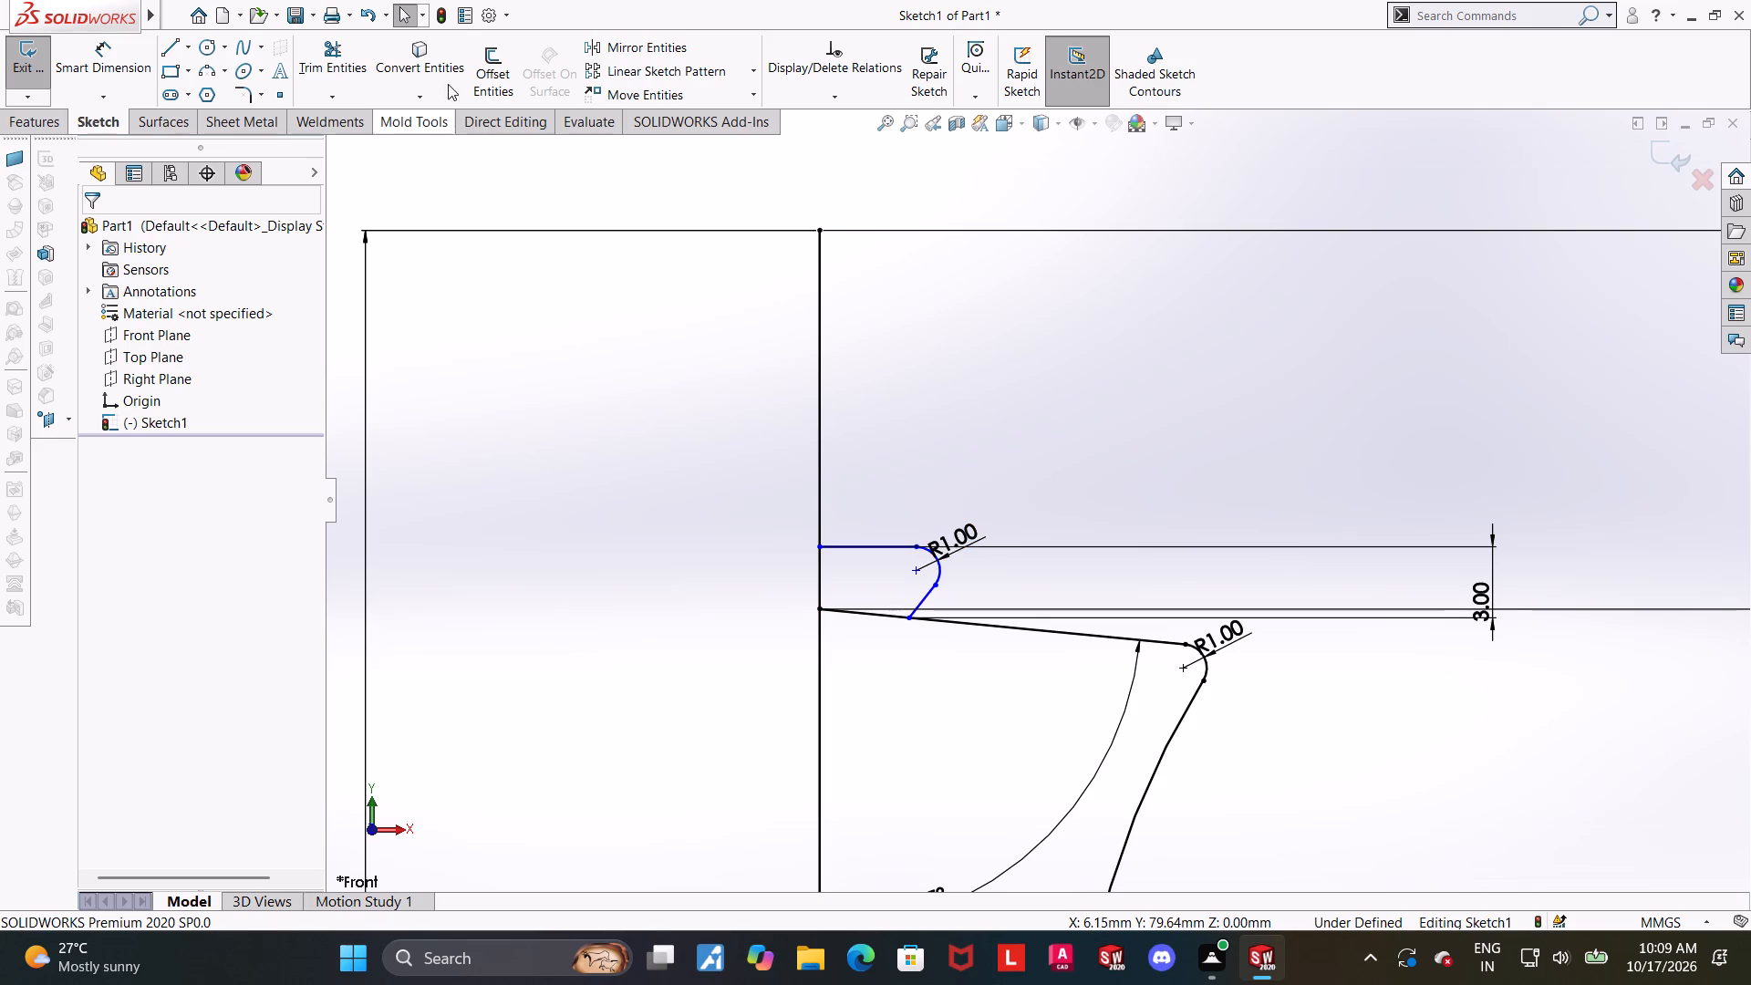
# Dimension the slanted line's lower end from the vertical leg as 13/2, giving 6.50 mm.
pyautogui.click(75, 49)
pyautogui.click(910, 619)
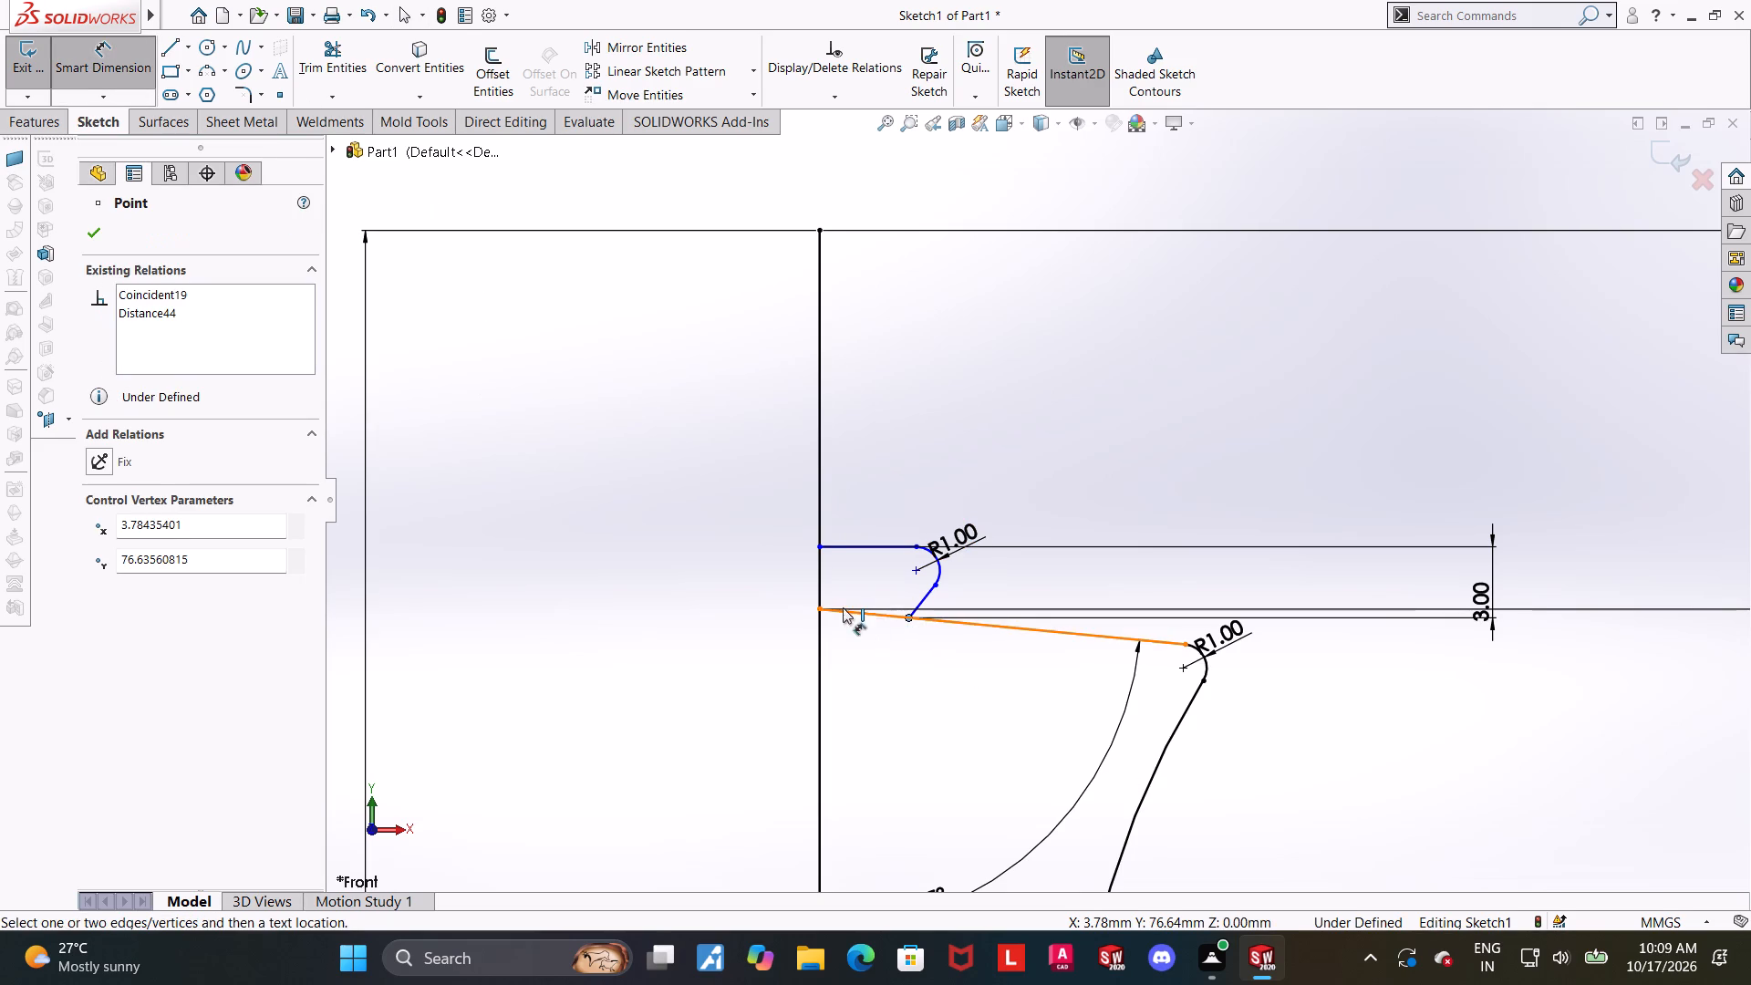
pyautogui.click(816, 647)
pyautogui.click(854, 682)
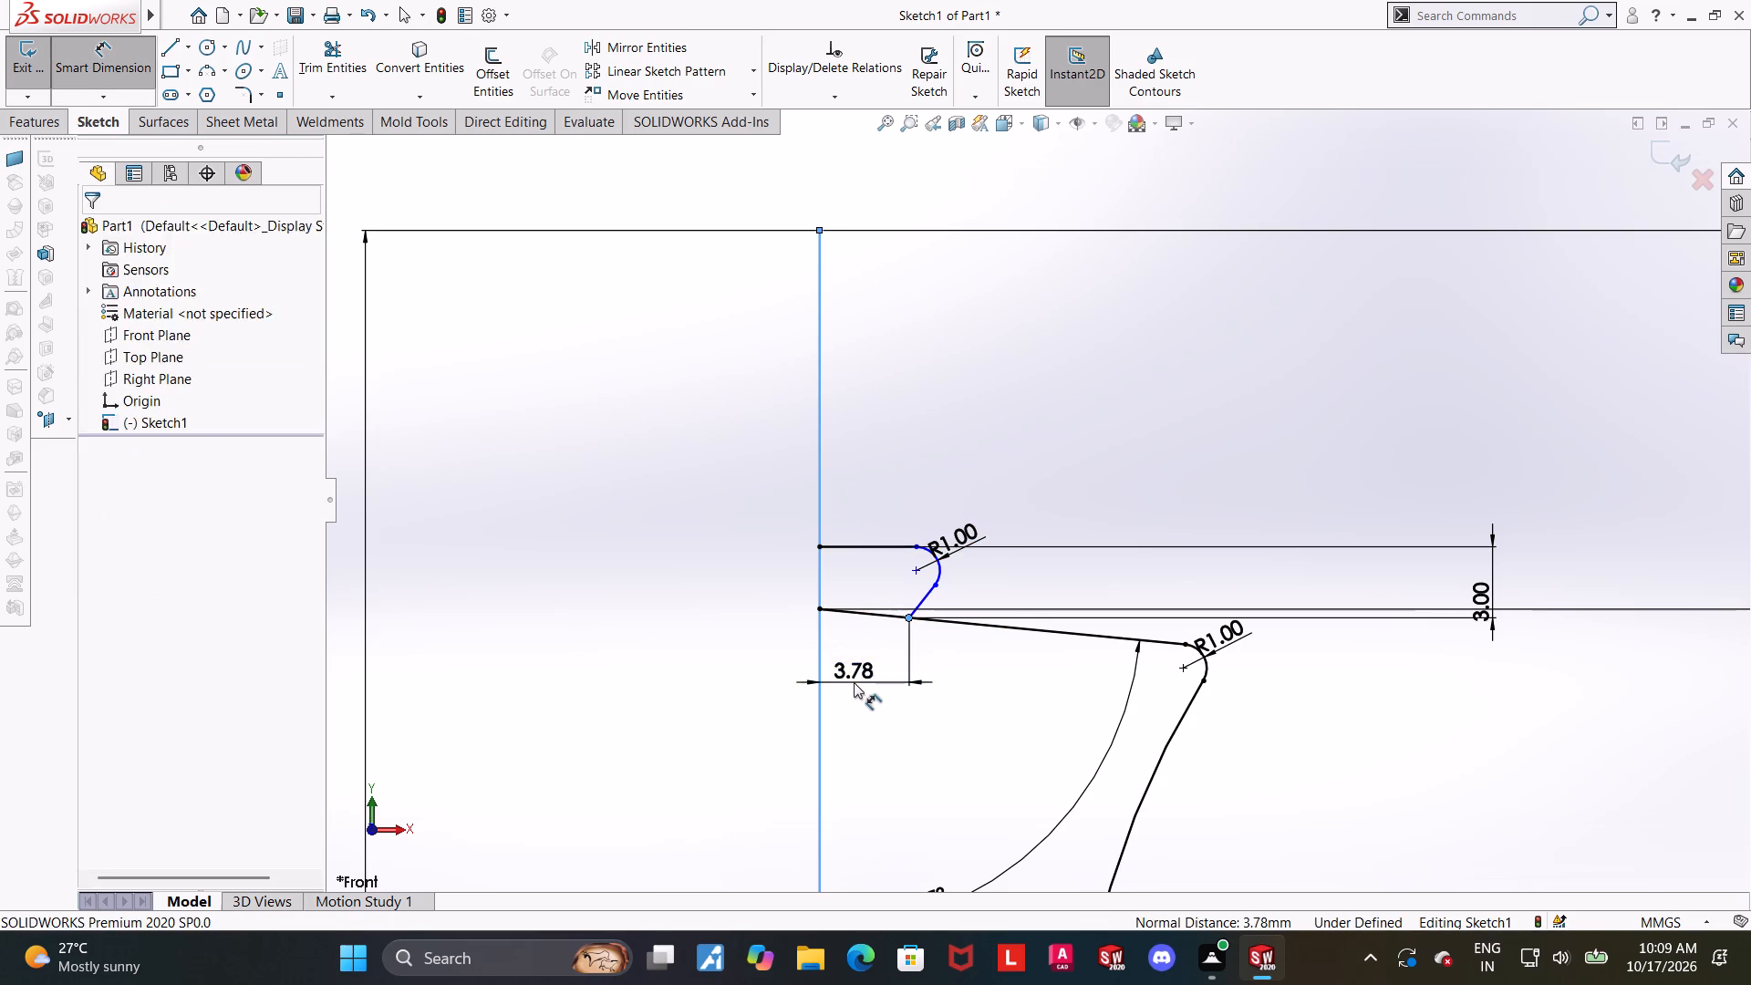
pyautogui.write('13/2')
pyautogui.press('Return')
pyautogui.press('Escape')
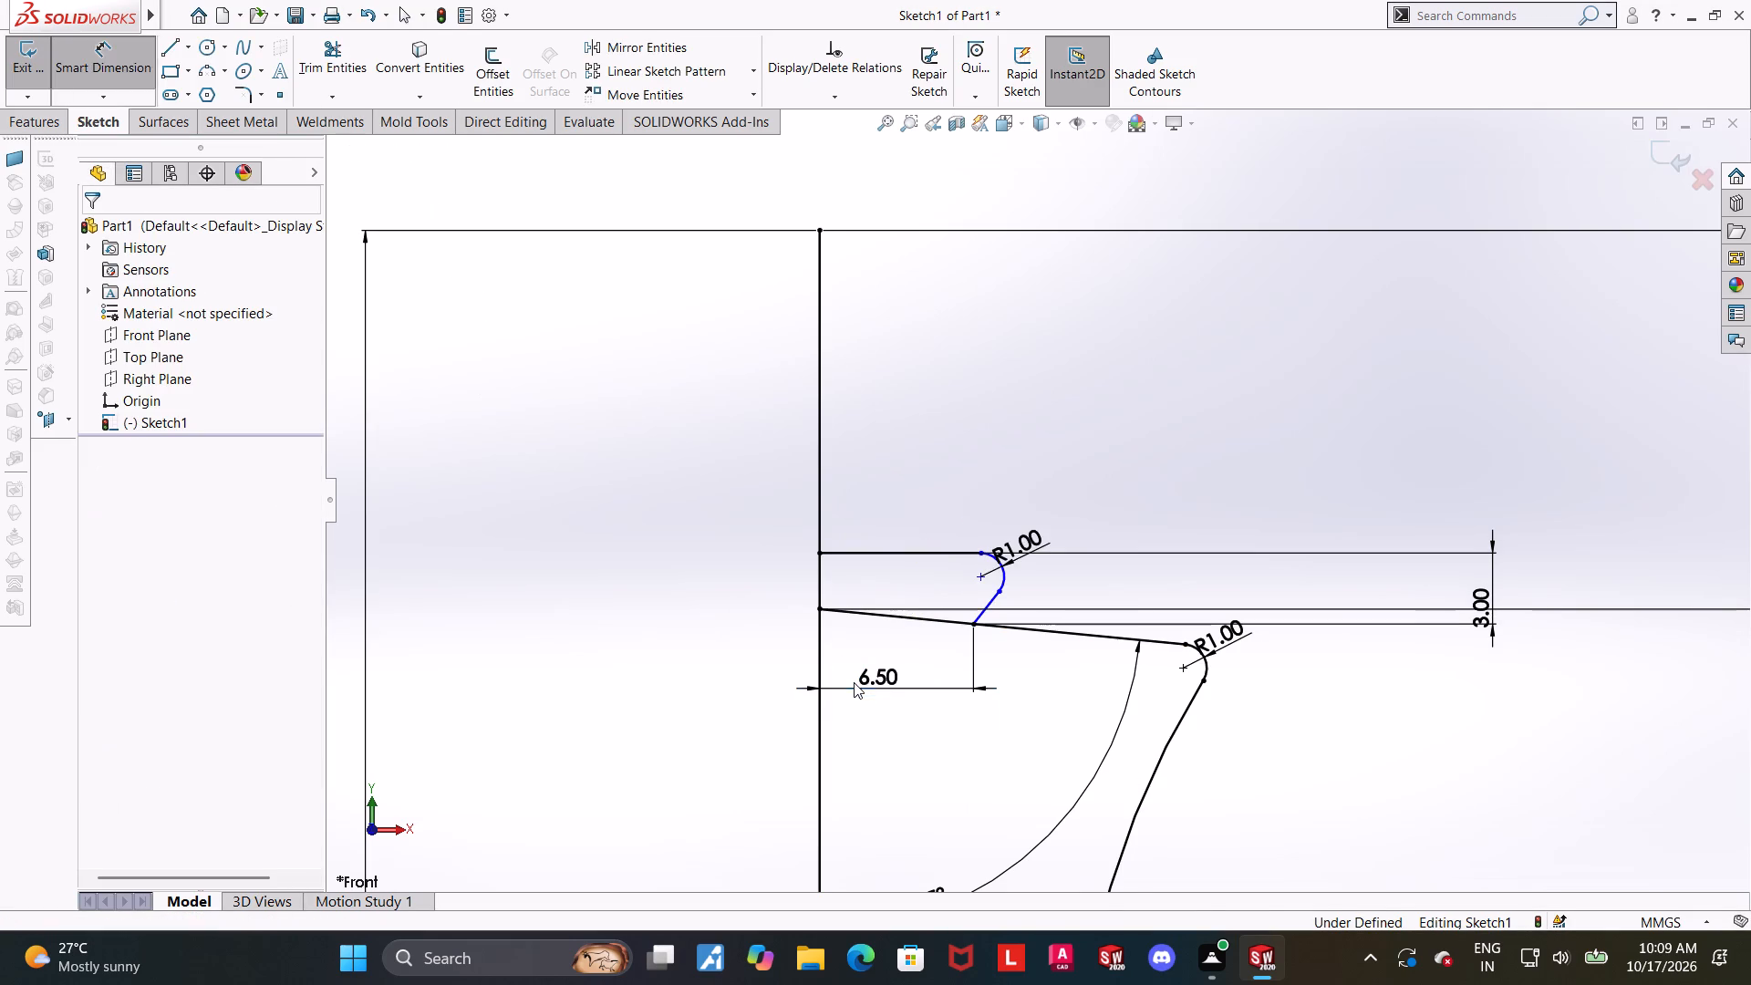
# Delete the 16 mm vertical dimension between the leg's upper end and the sloping line's start on the leg.
pyautogui.scroll(2, 1300, 762)
pyautogui.scroll(2, 1395, 773)
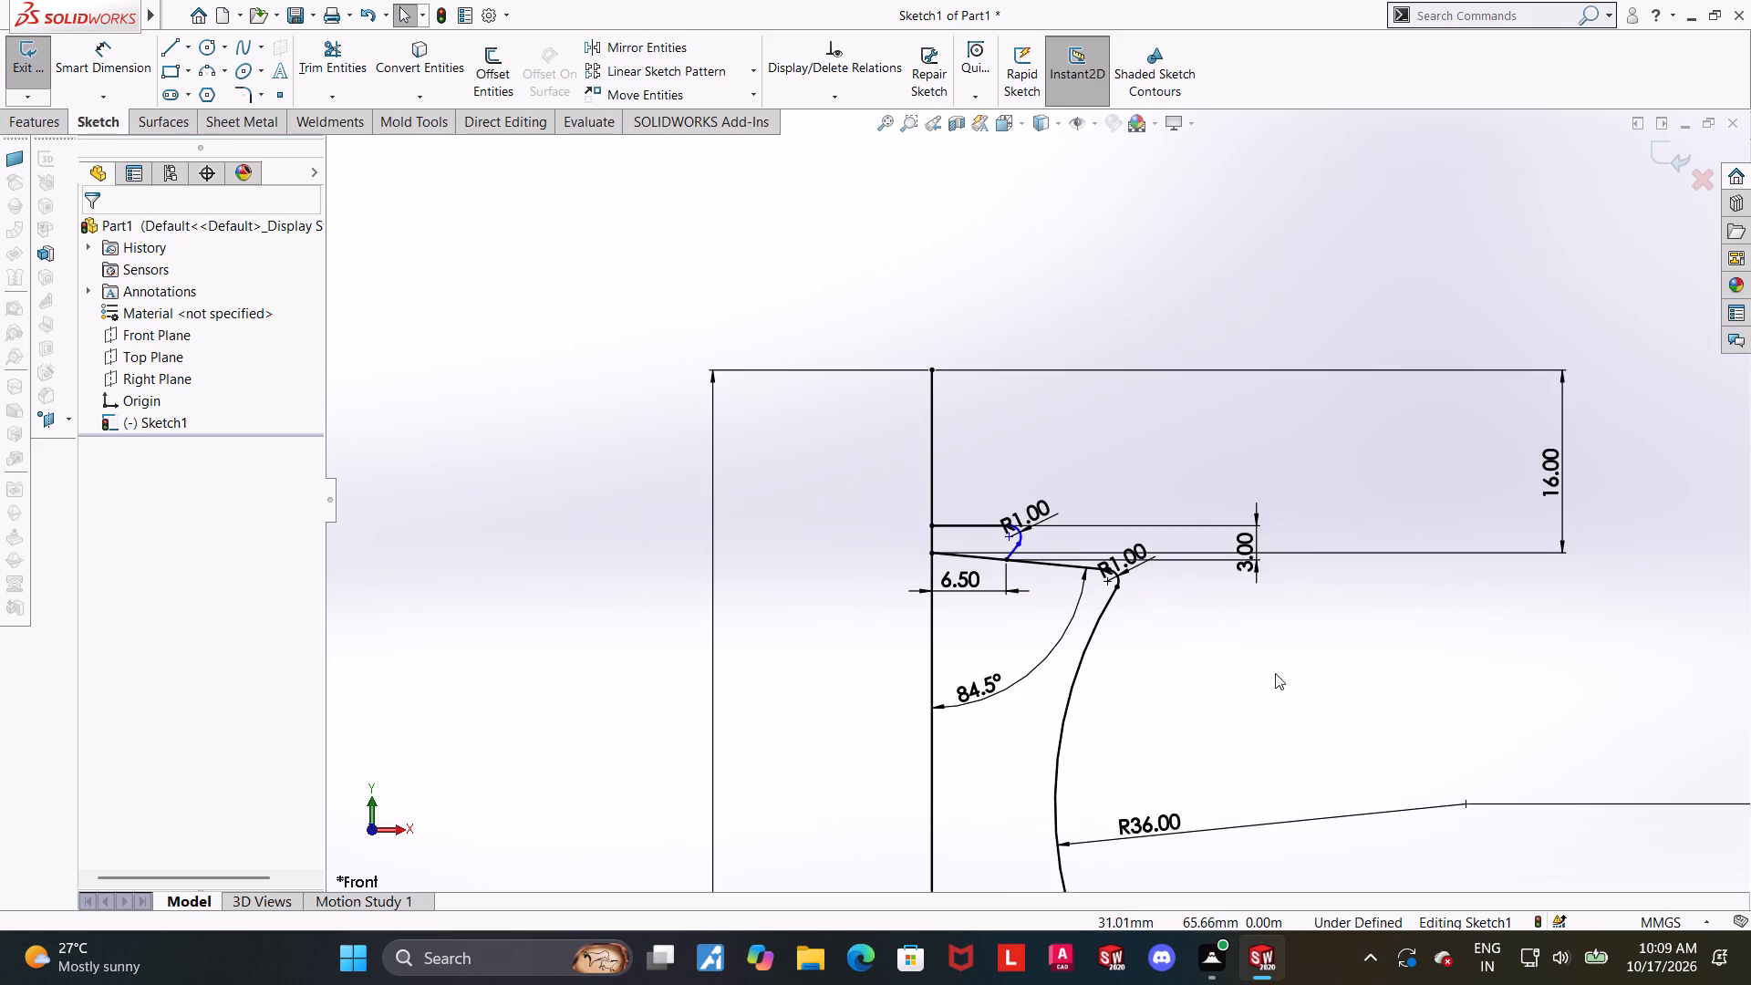
pyautogui.scroll(-4, 1255, 648)
pyautogui.scroll(-1, 932, 517)
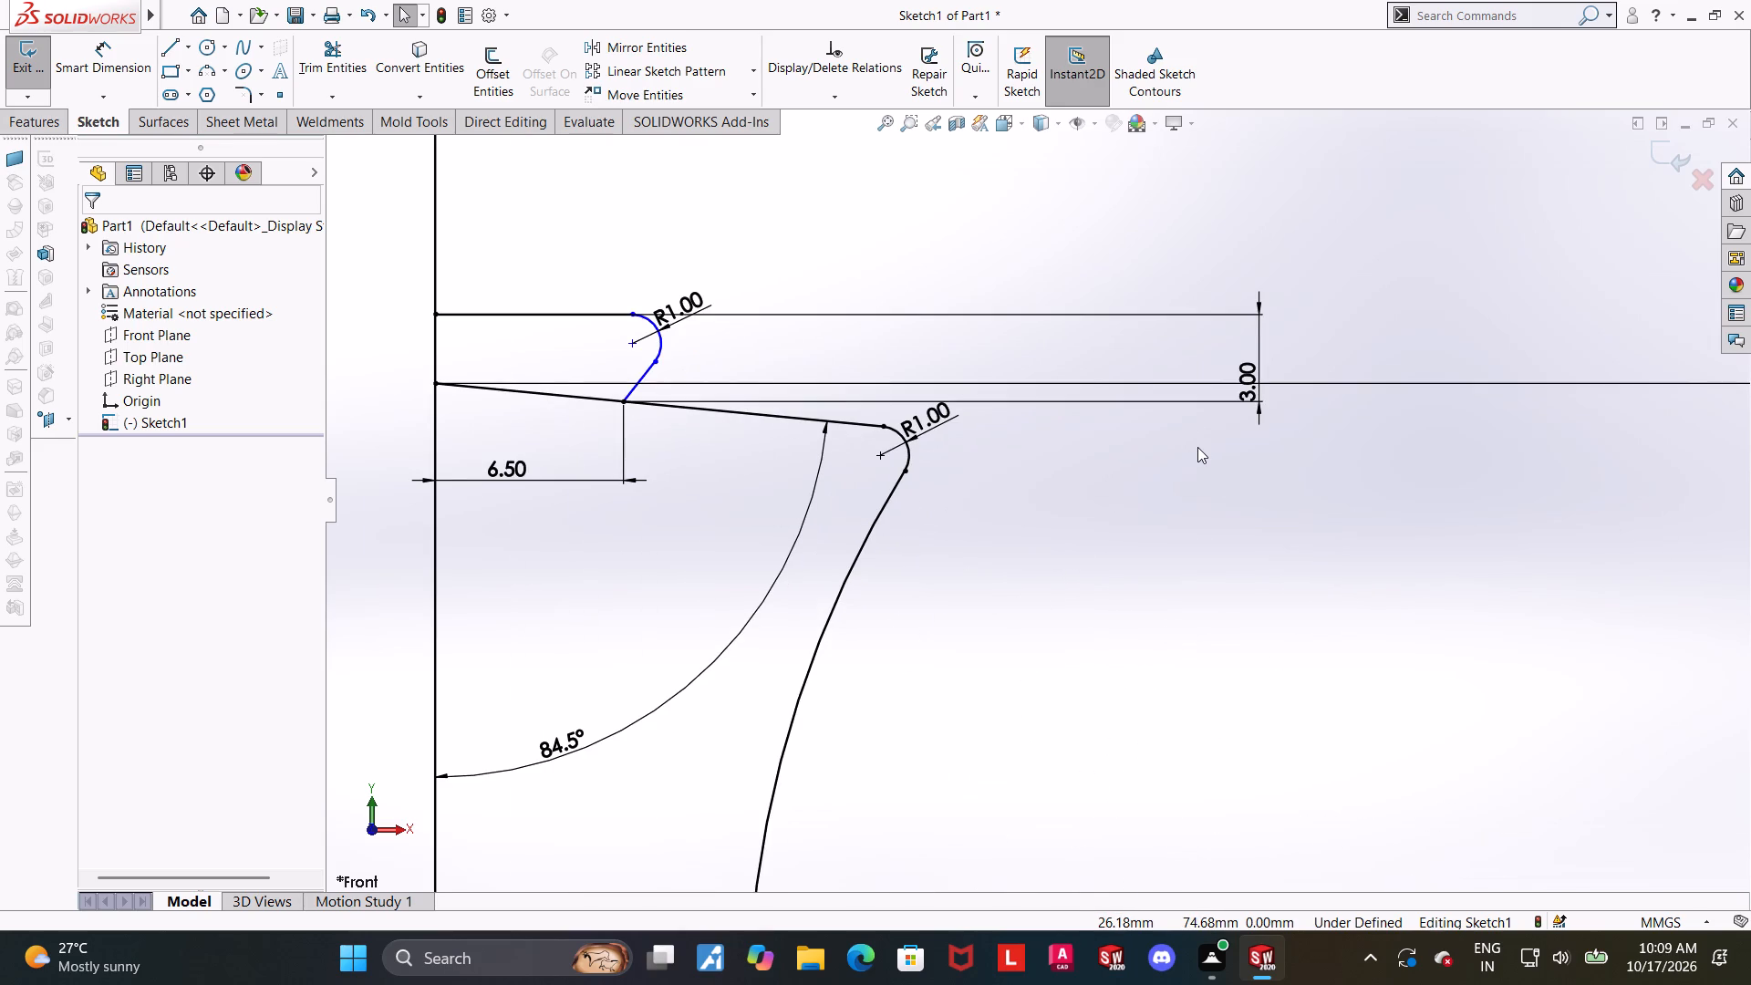
pyautogui.scroll(1, 1197, 447)
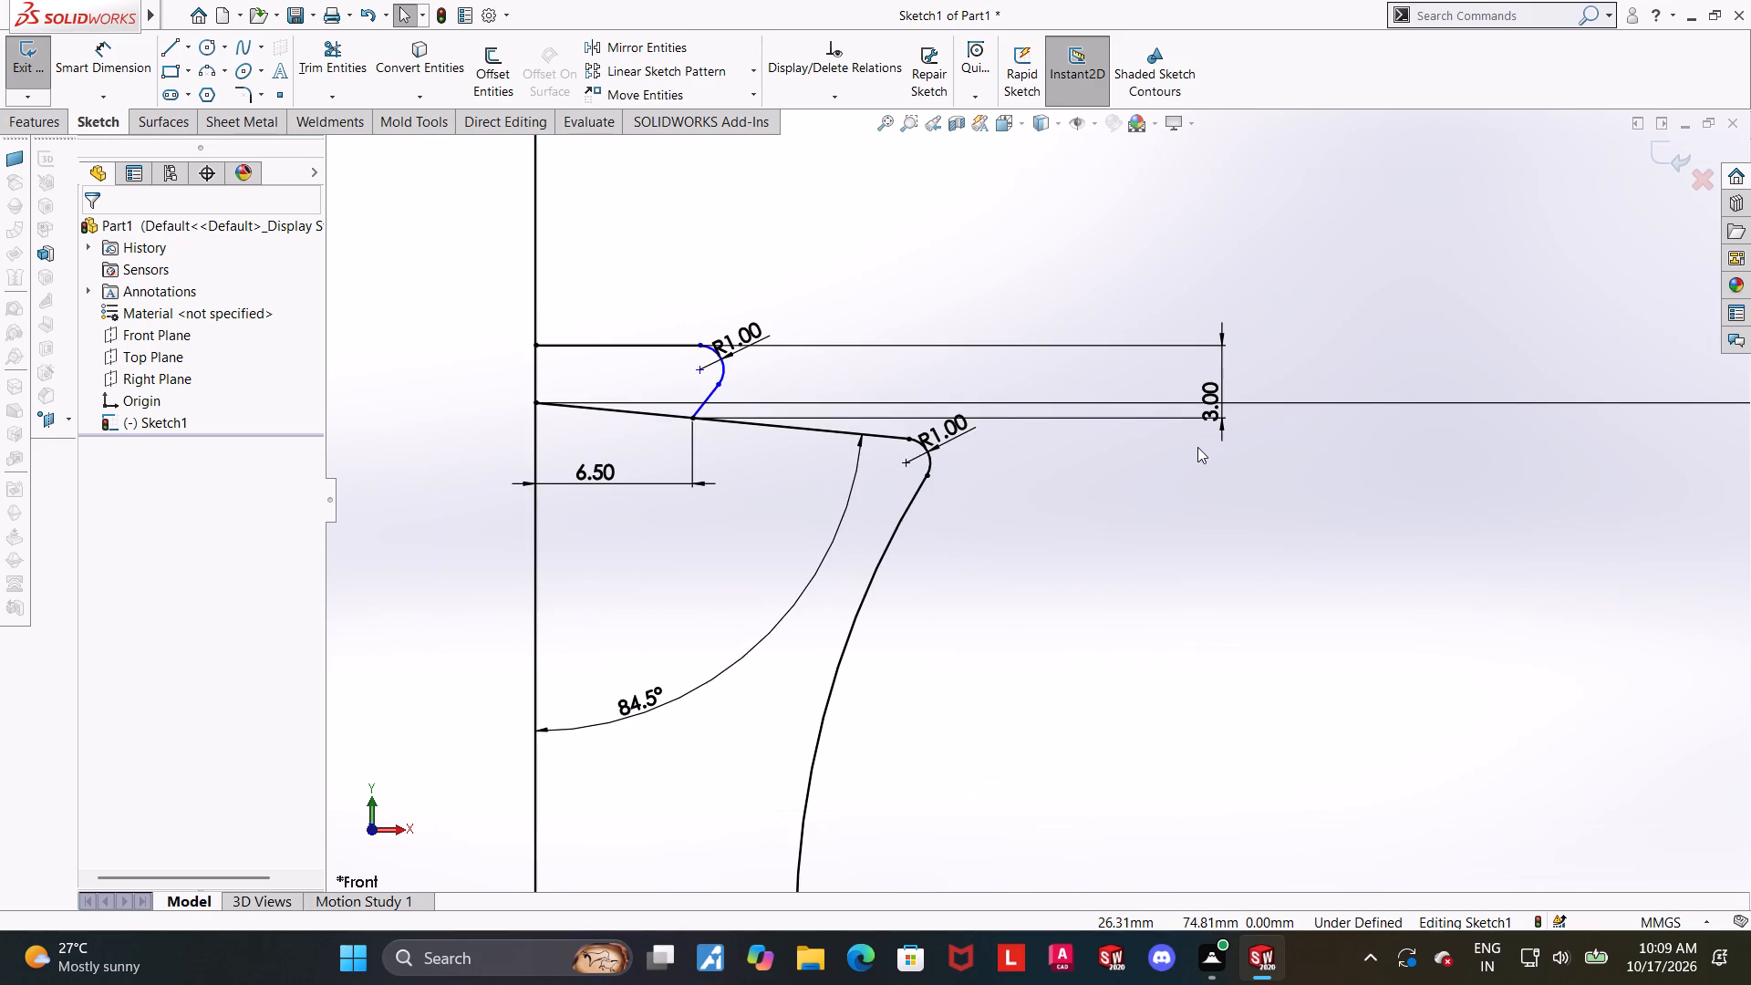
pyautogui.scroll(2, 1197, 447)
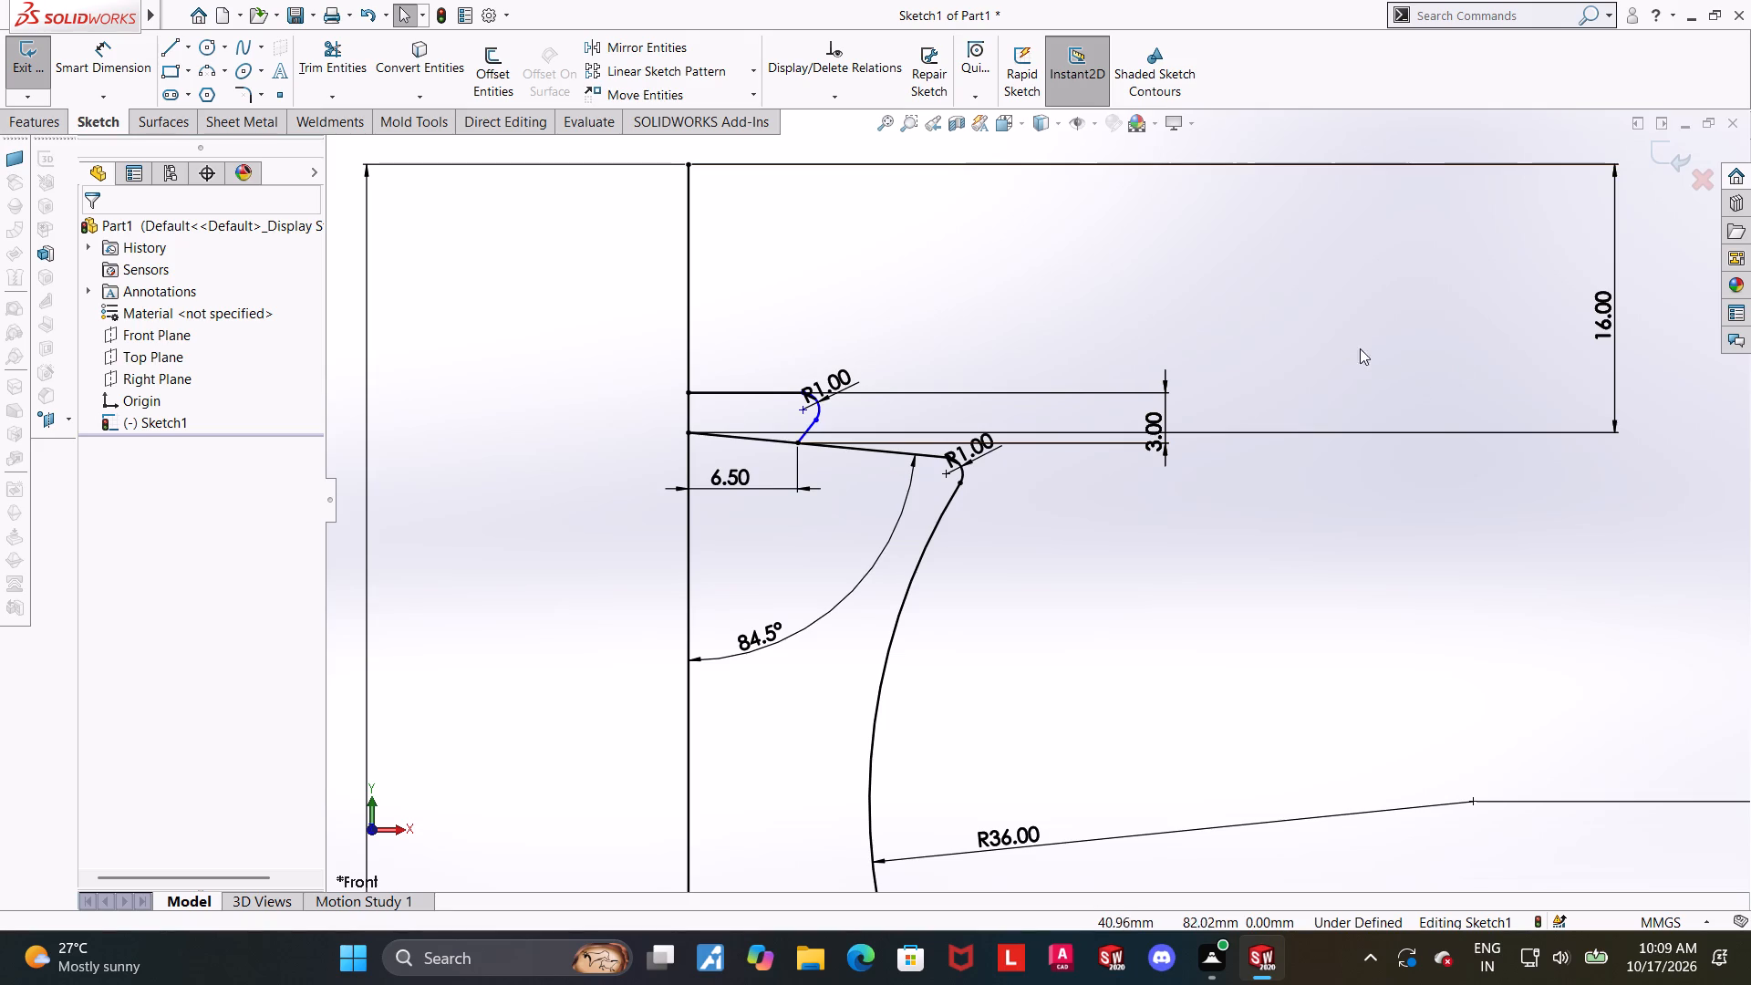
pyautogui.rightClick(1593, 306)
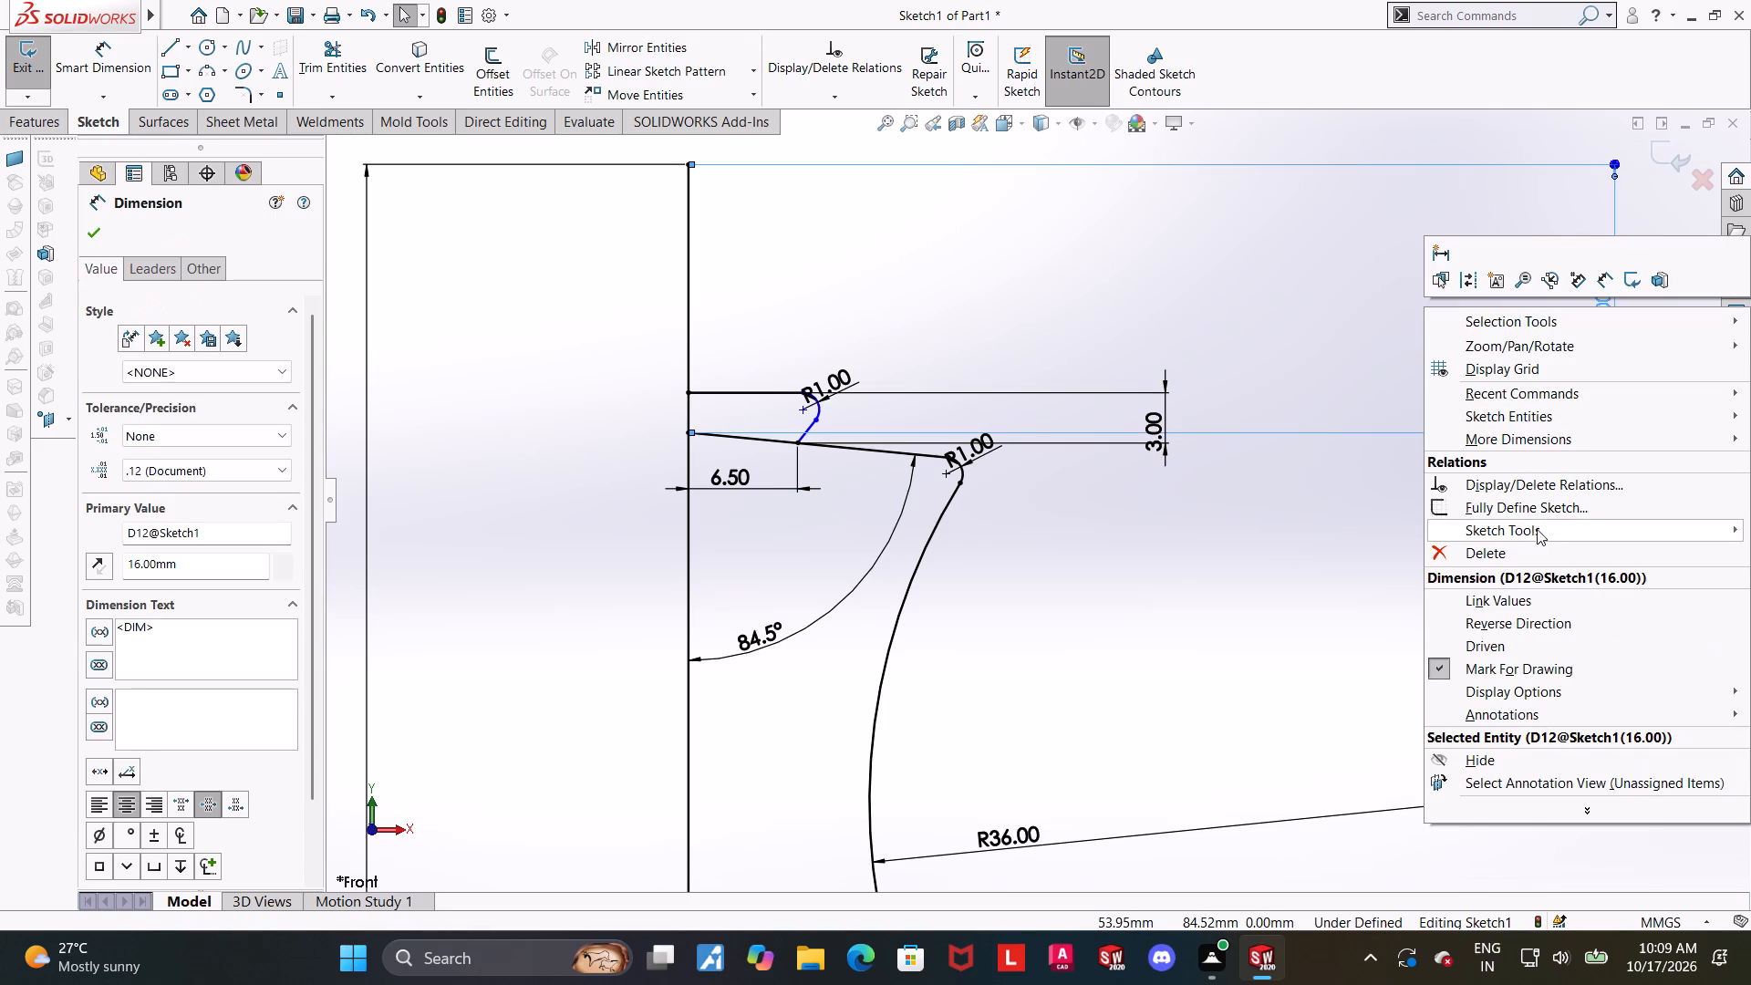
pyautogui.click(1533, 546)
pyautogui.press('Escape')
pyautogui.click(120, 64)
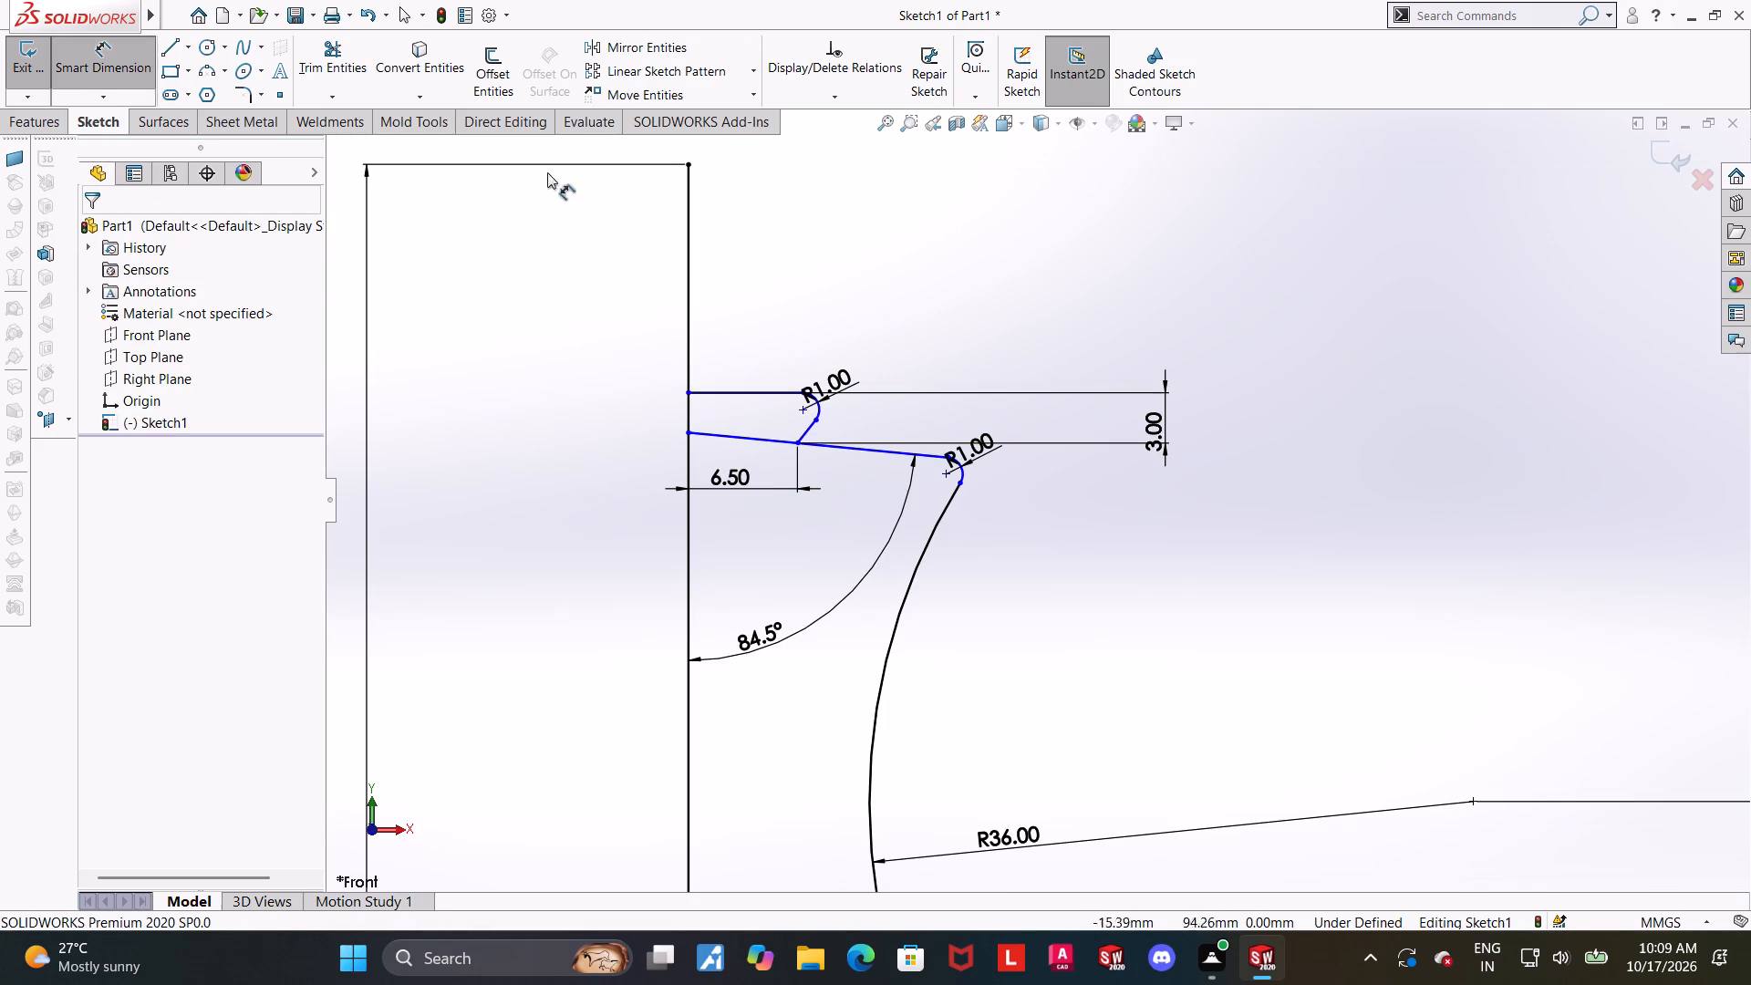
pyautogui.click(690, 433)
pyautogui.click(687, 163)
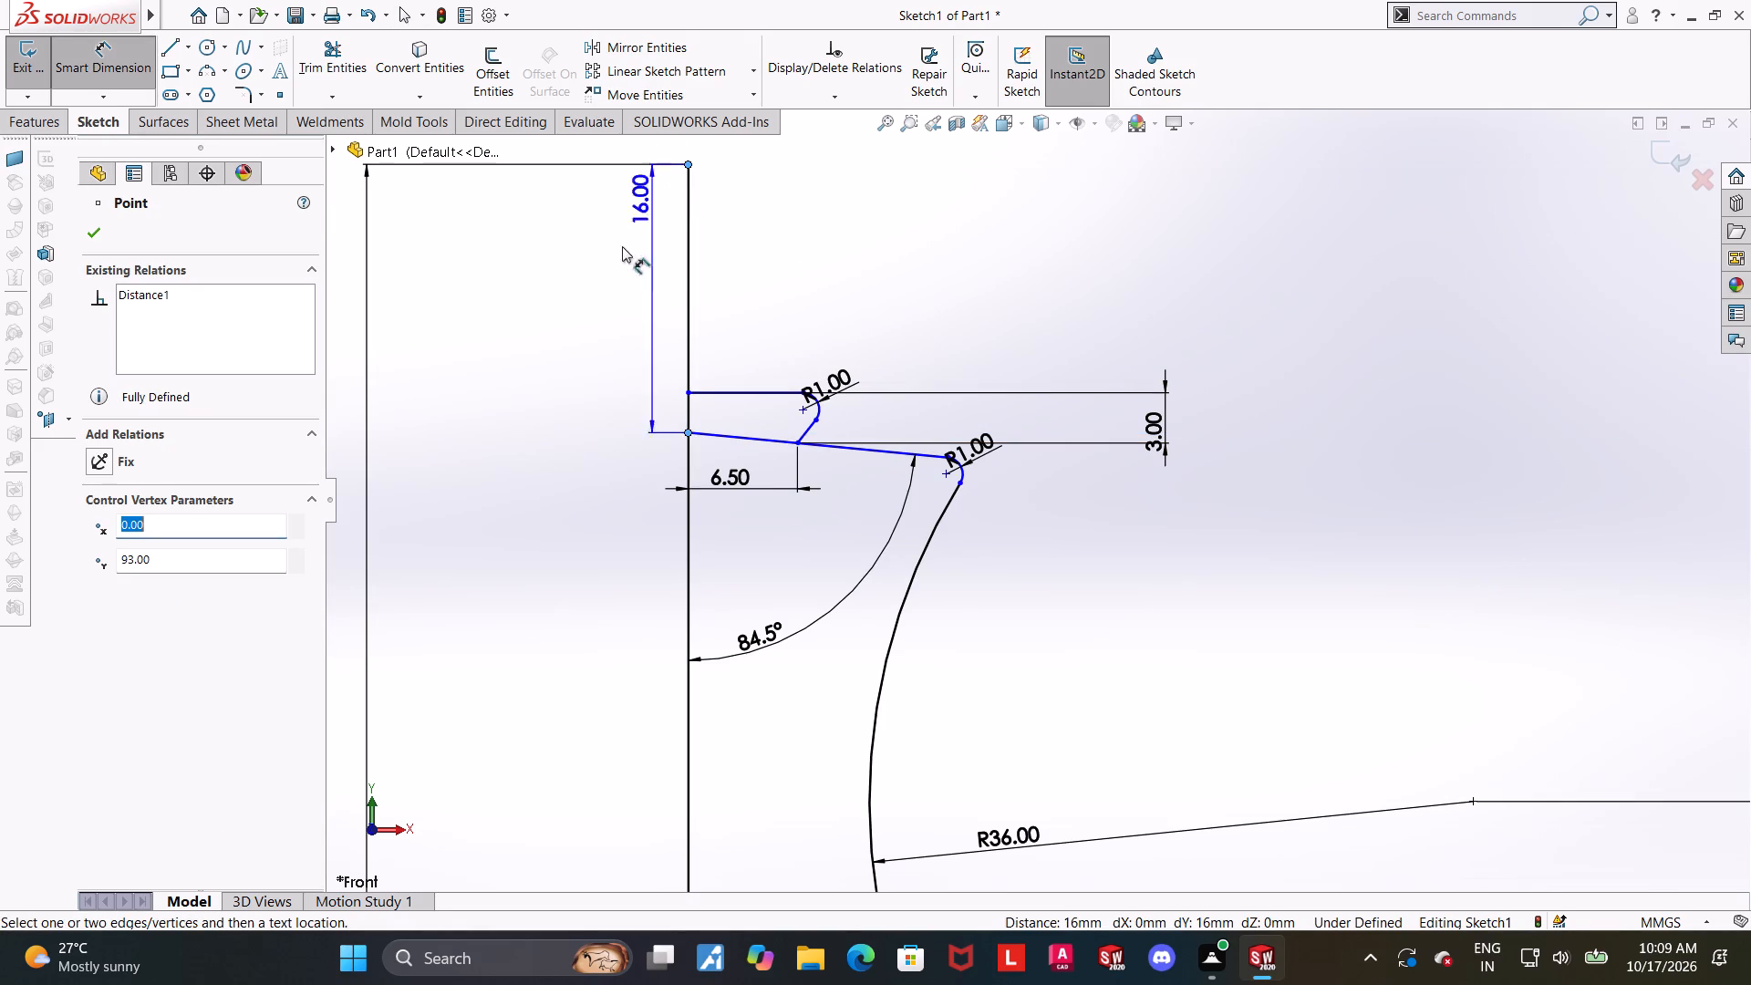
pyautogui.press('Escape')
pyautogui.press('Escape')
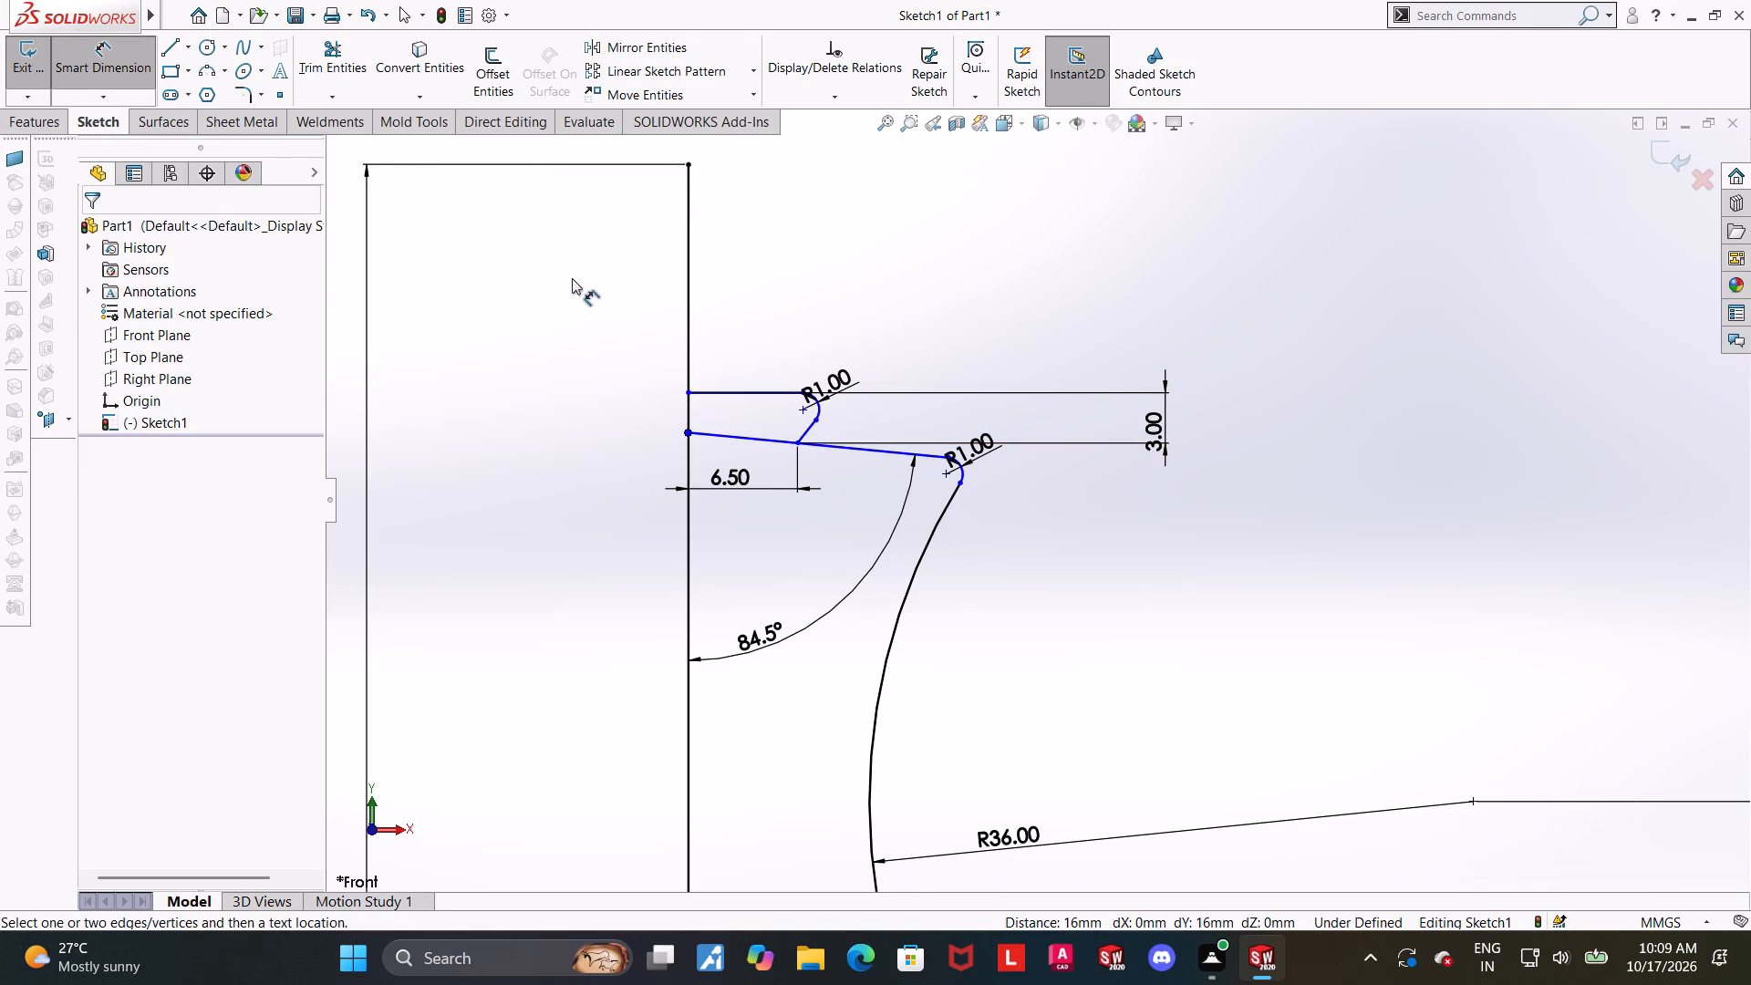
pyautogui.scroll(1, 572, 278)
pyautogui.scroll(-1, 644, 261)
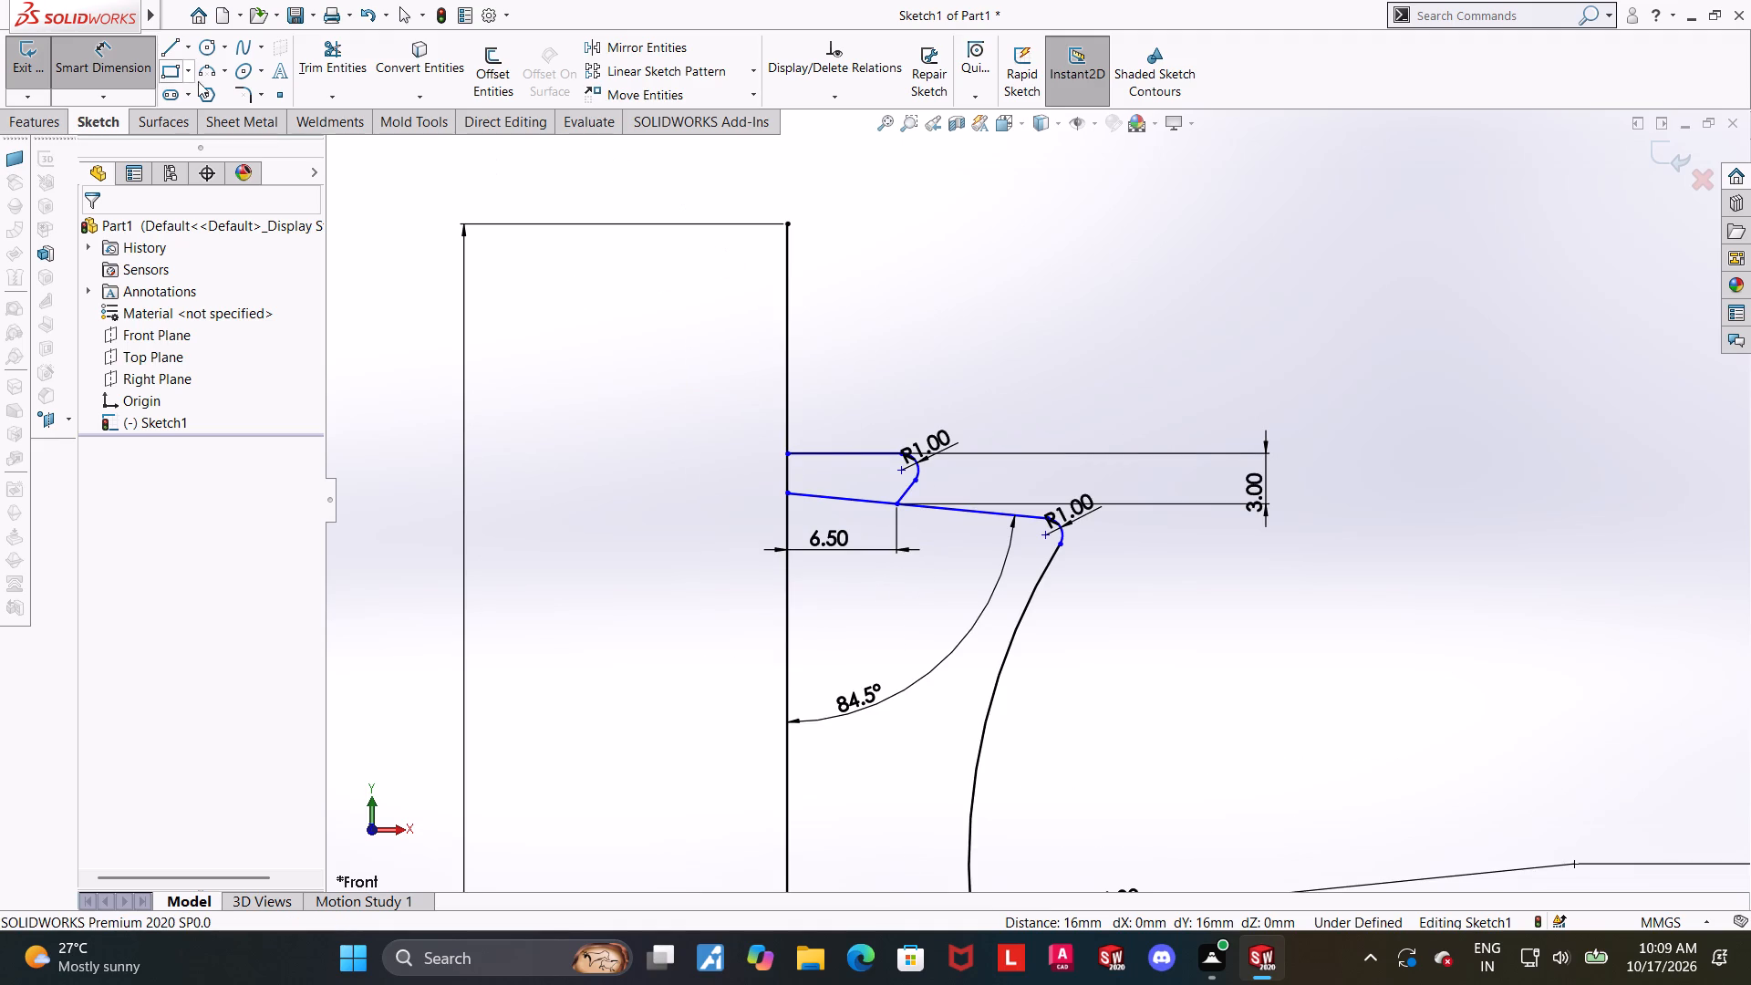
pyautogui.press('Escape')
# Sketch a circle centred on the vertical leg's upper end, passing through the short horizontal line's end, radius about 13.6 mm.
pyautogui.click(211, 44)
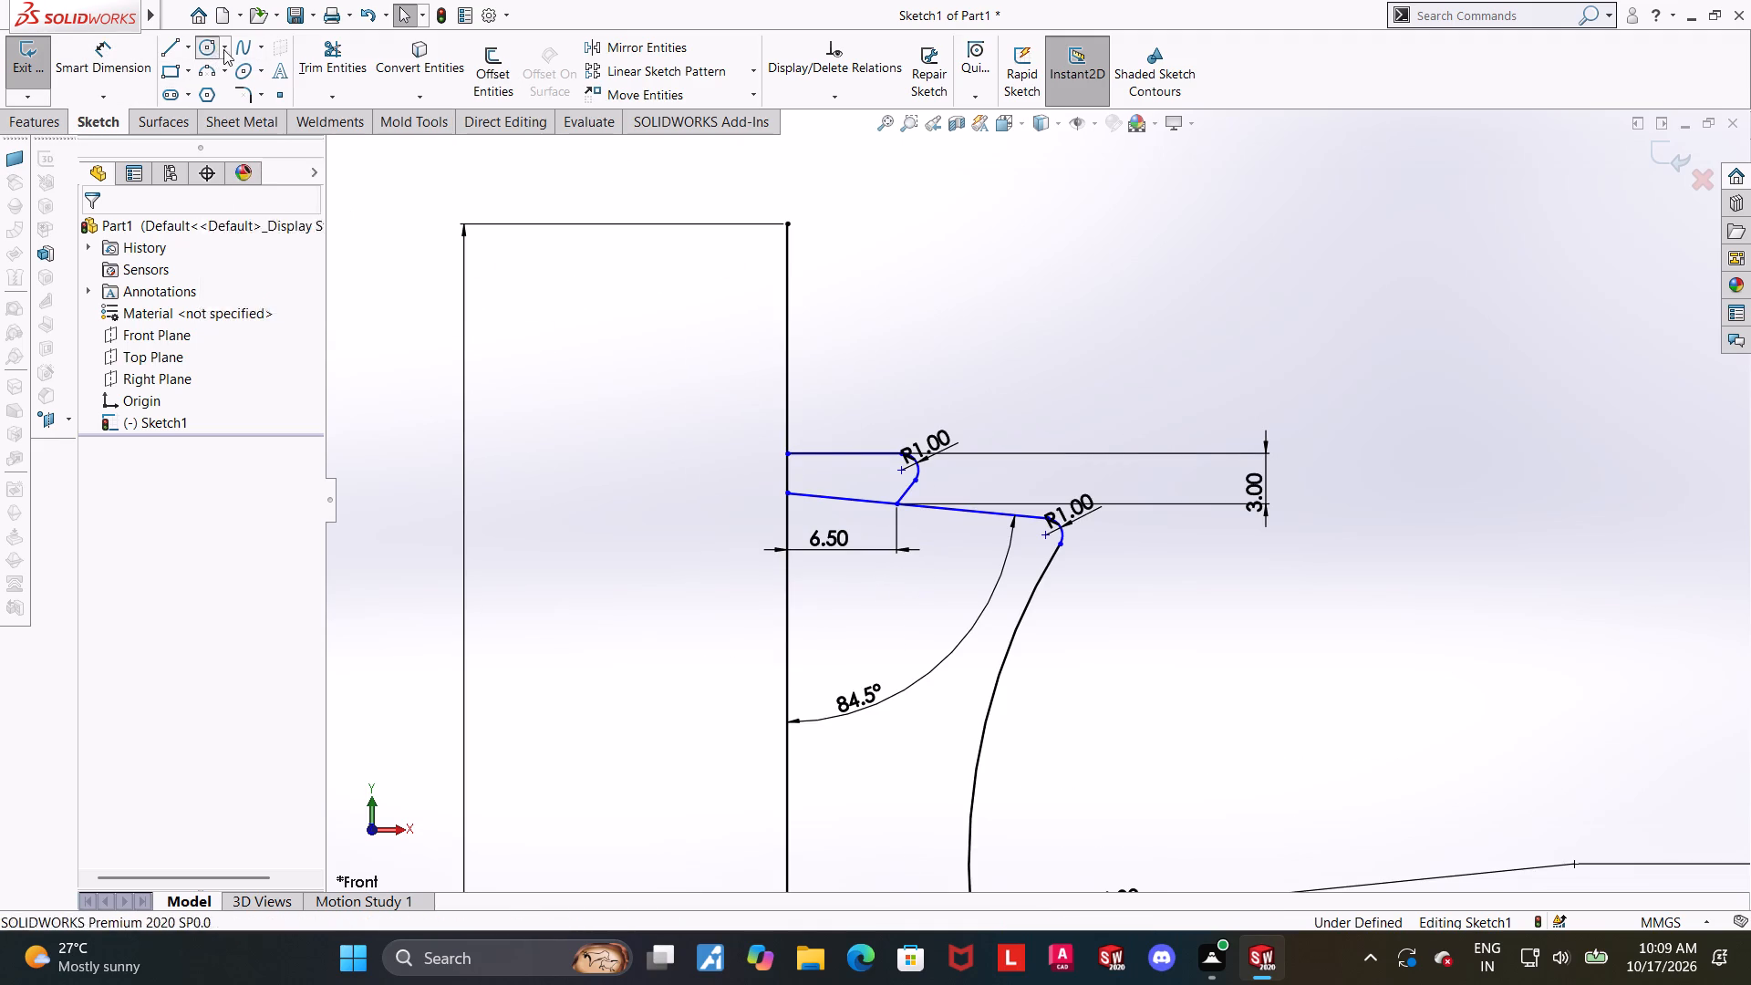
pyautogui.click(787, 224)
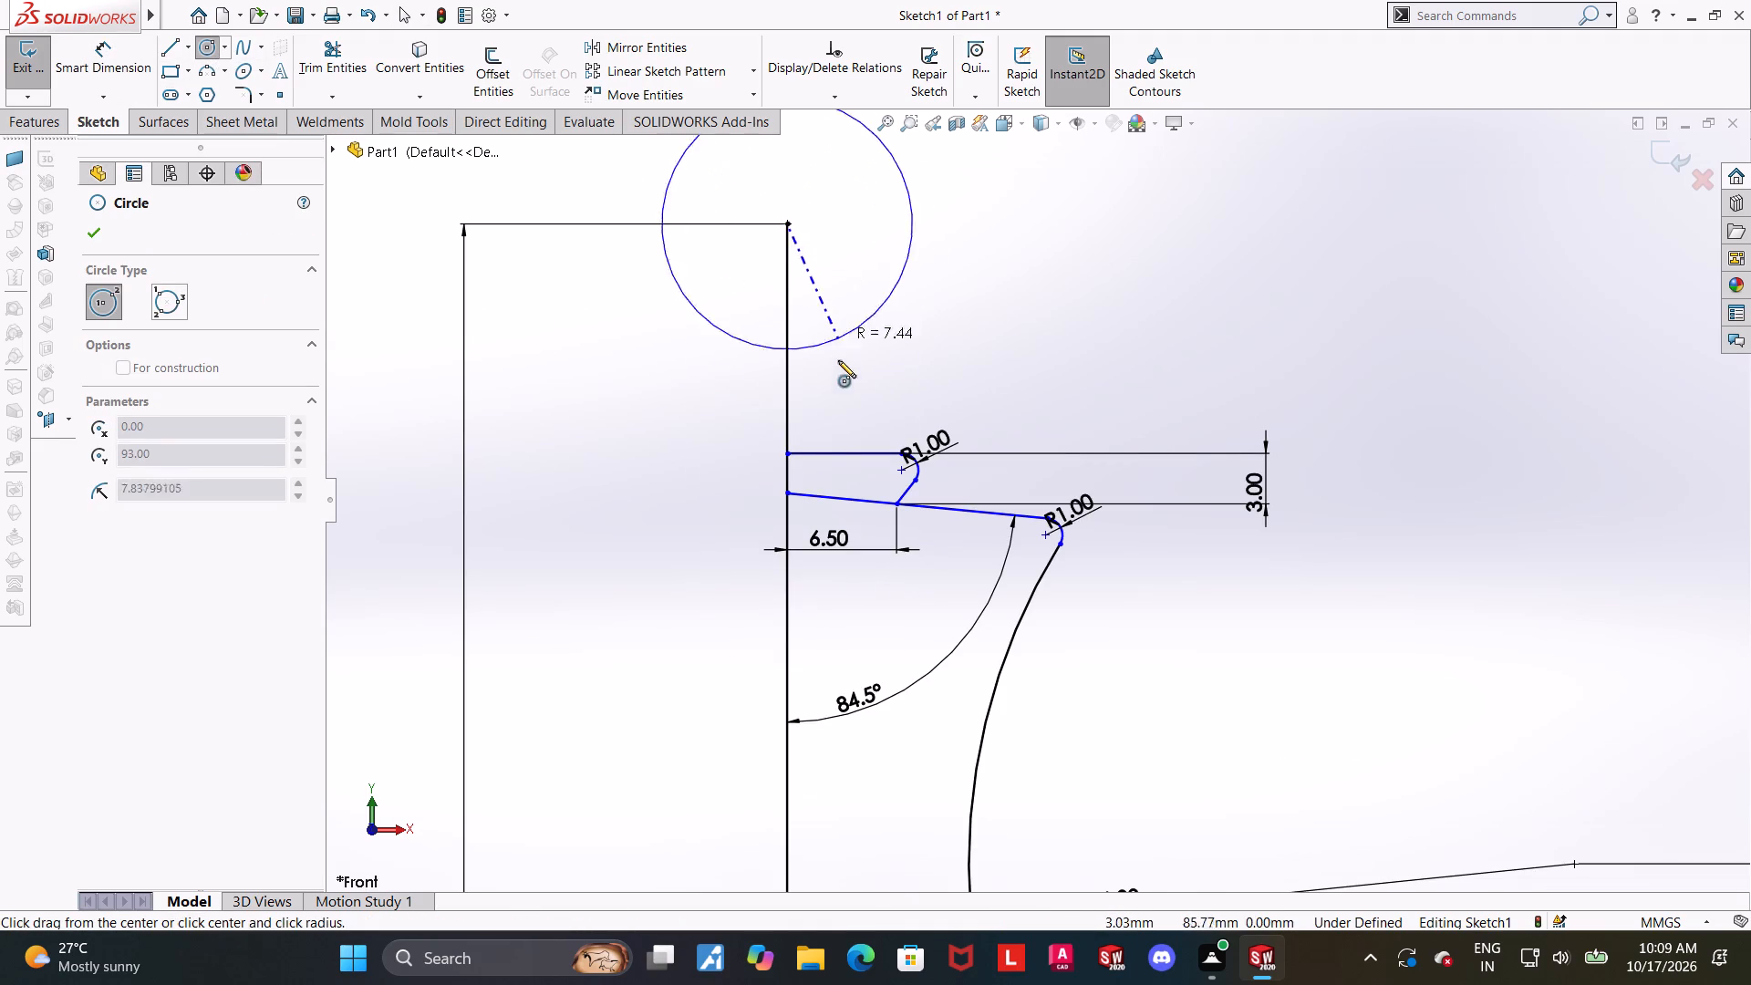
pyautogui.click(789, 450)
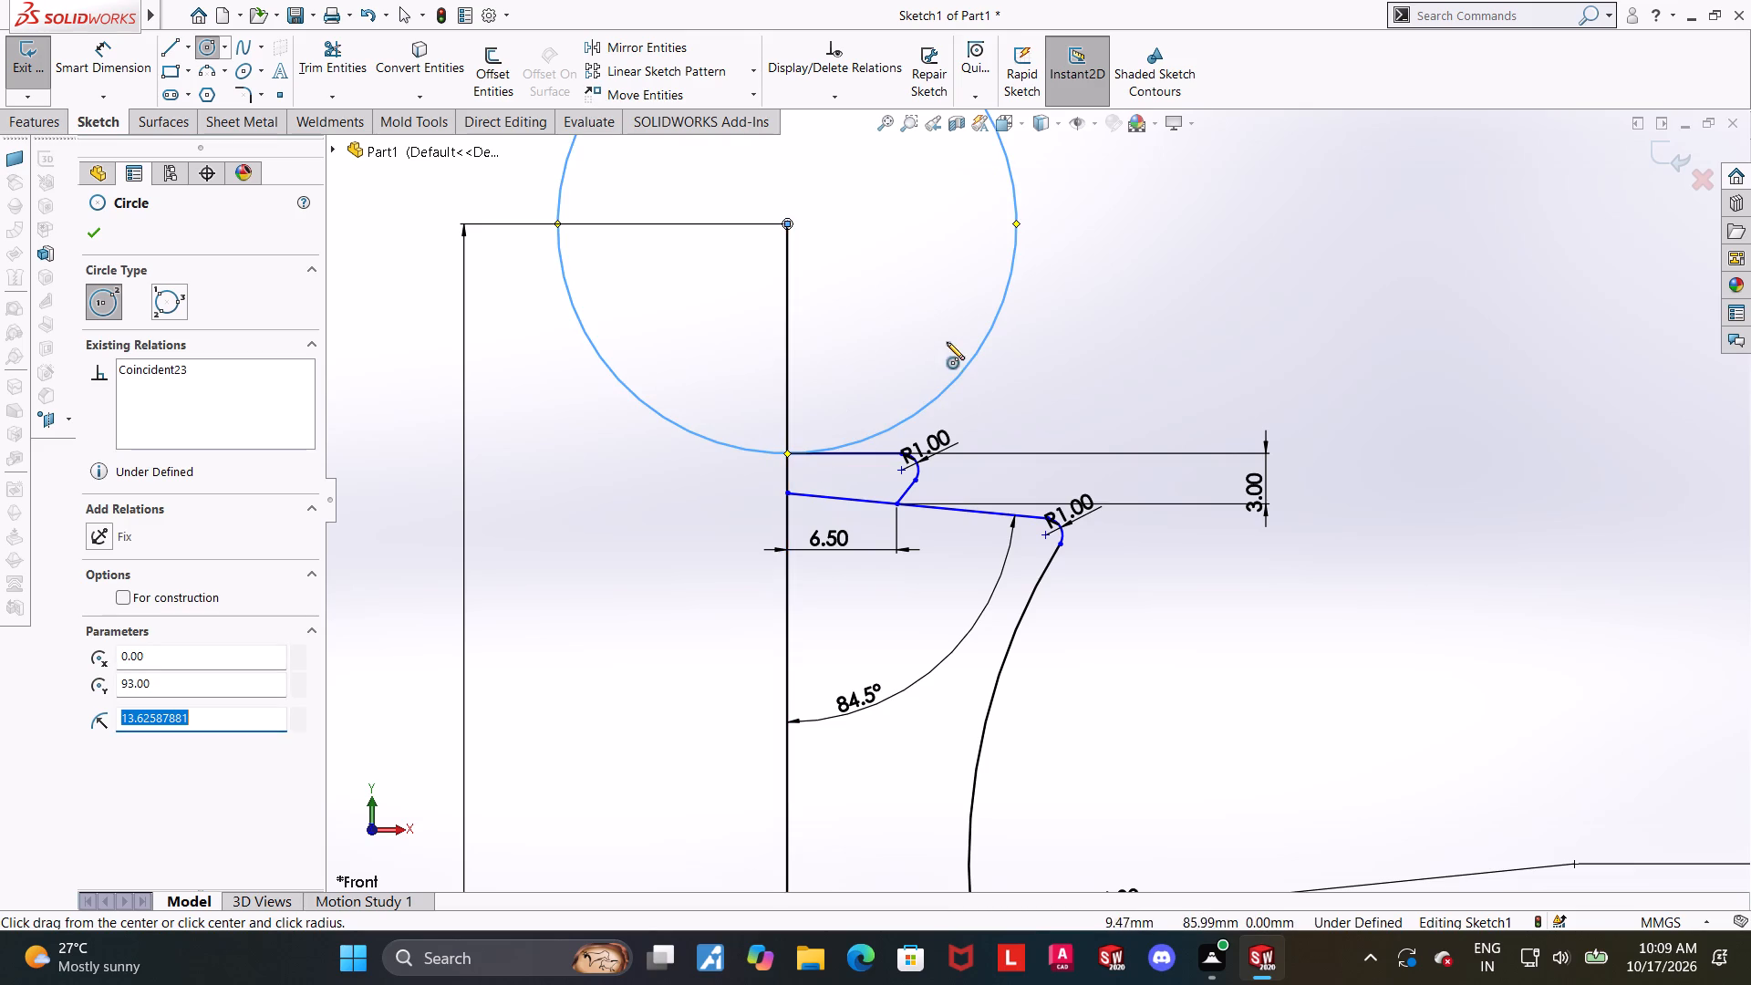
pyautogui.scroll(4, 961, 360)
pyautogui.press('Escape')
# Dimension the circle's diameter as 28 mm.
pyautogui.click(110, 70)
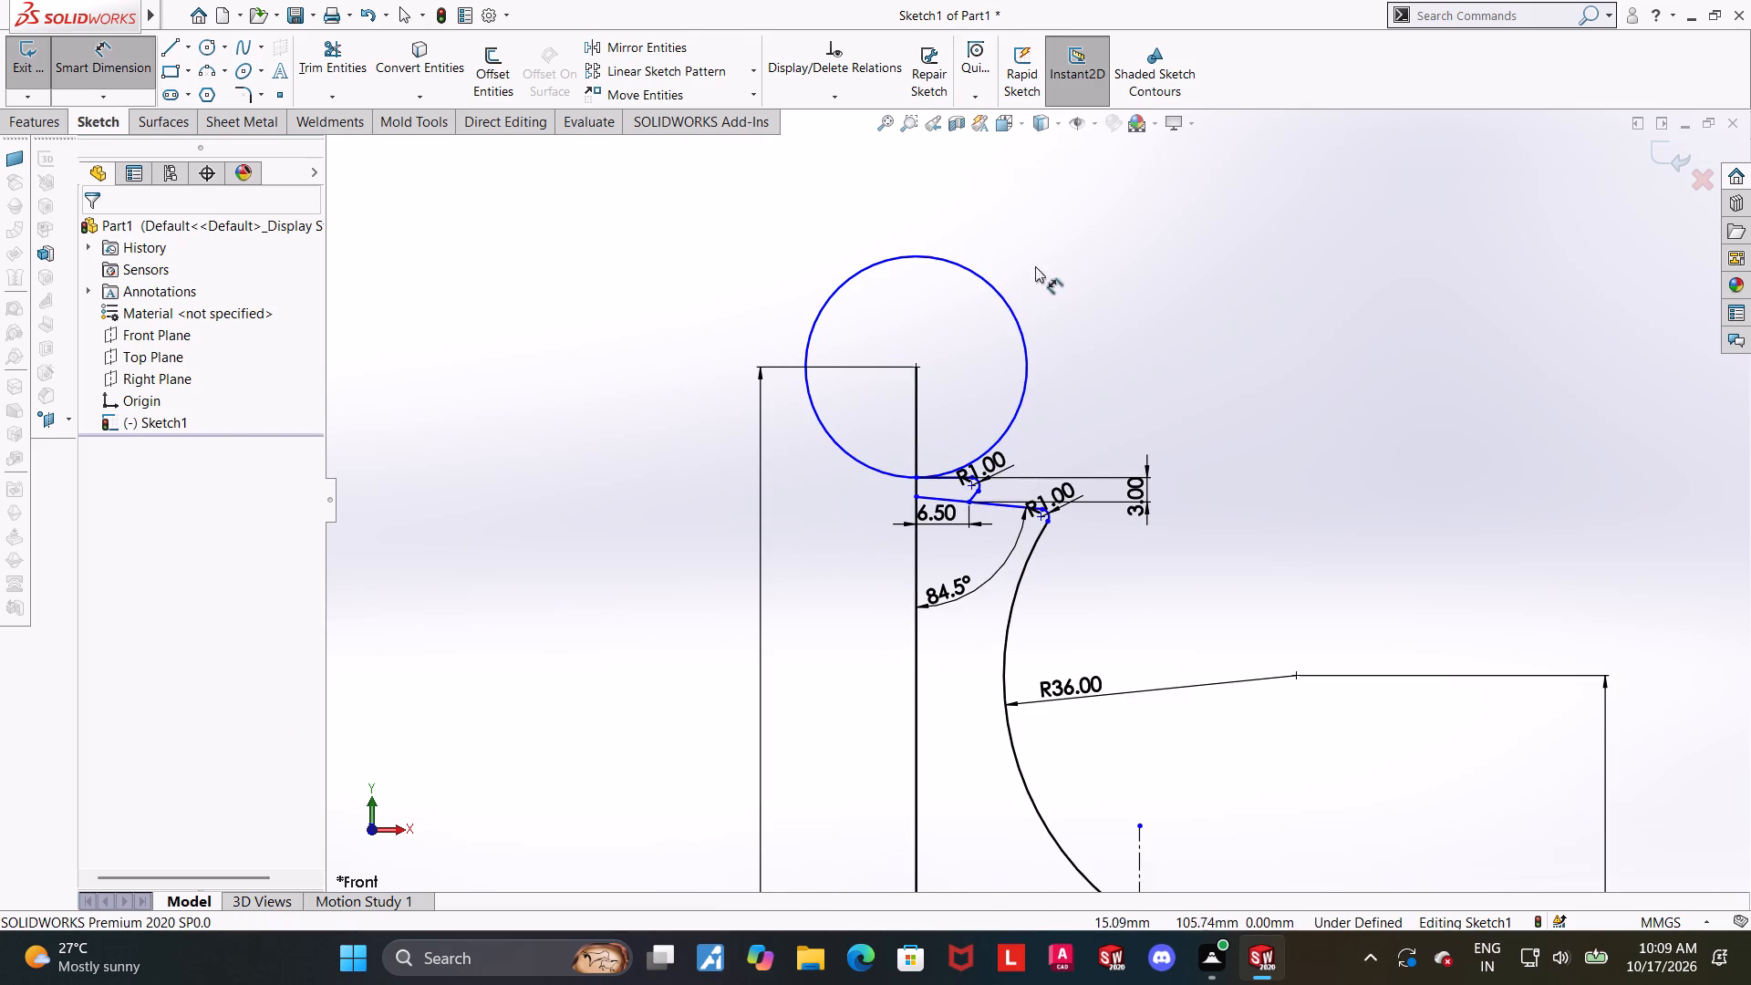
pyautogui.click(997, 289)
pyautogui.click(1015, 245)
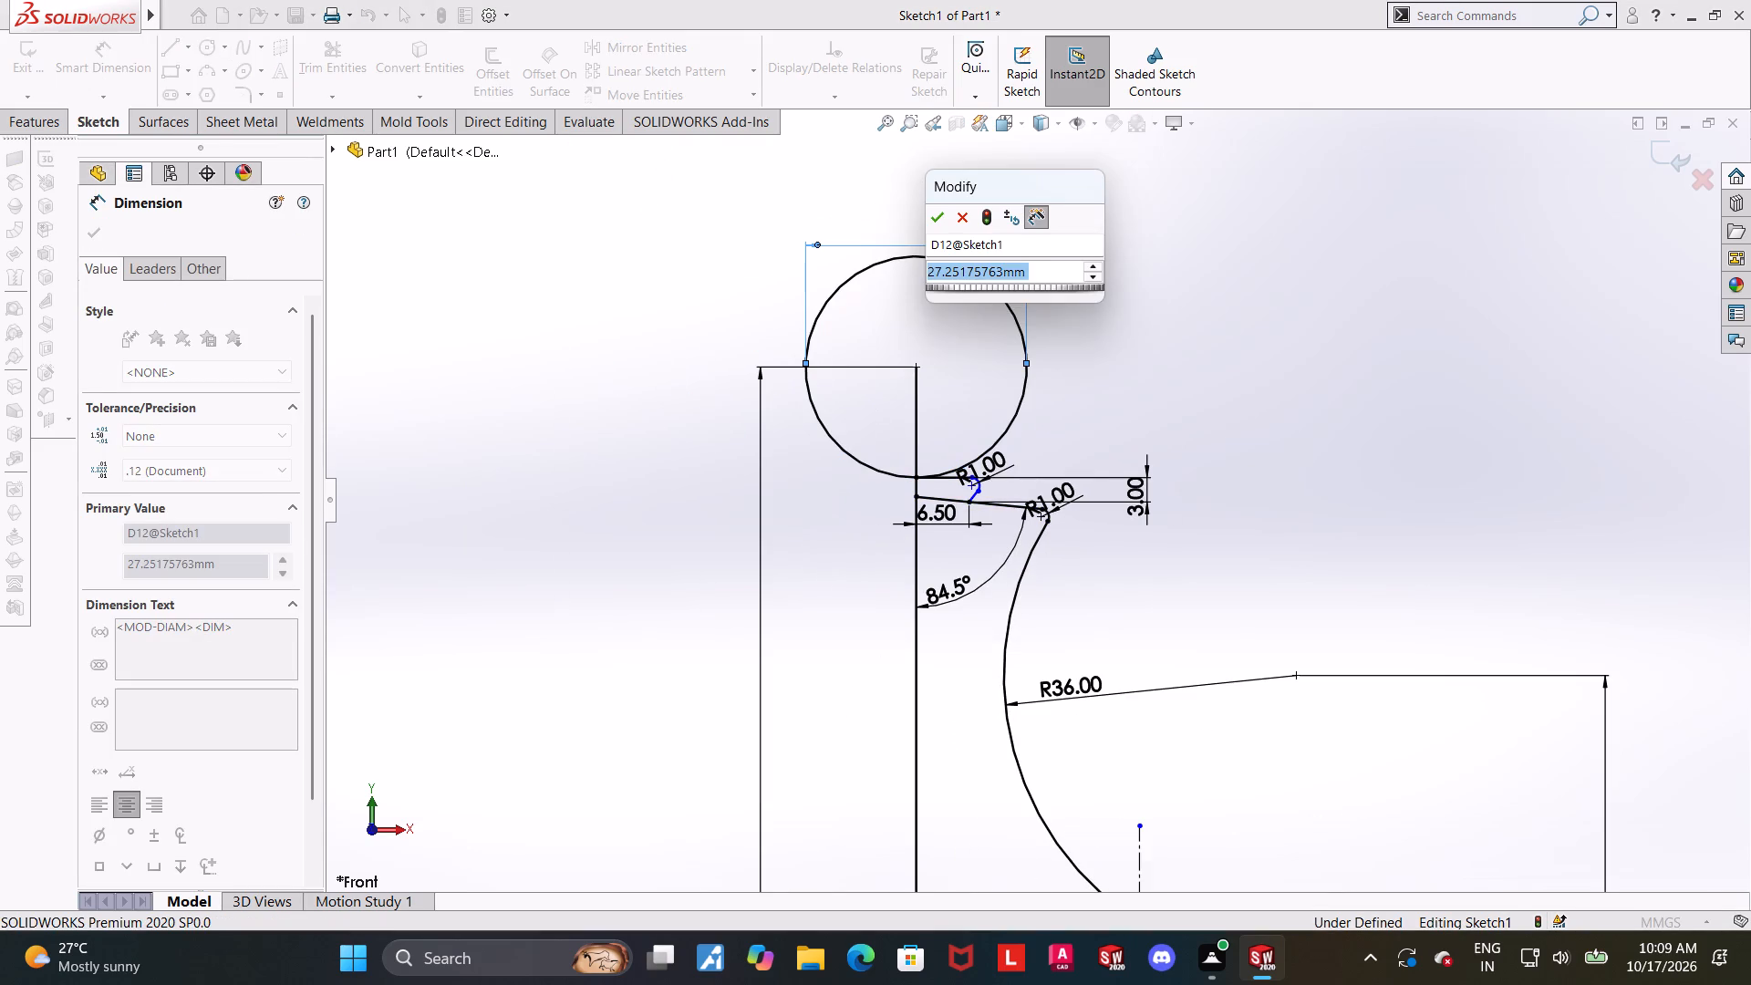
pyautogui.write('28')
pyautogui.press('Return')
pyautogui.press('Escape')
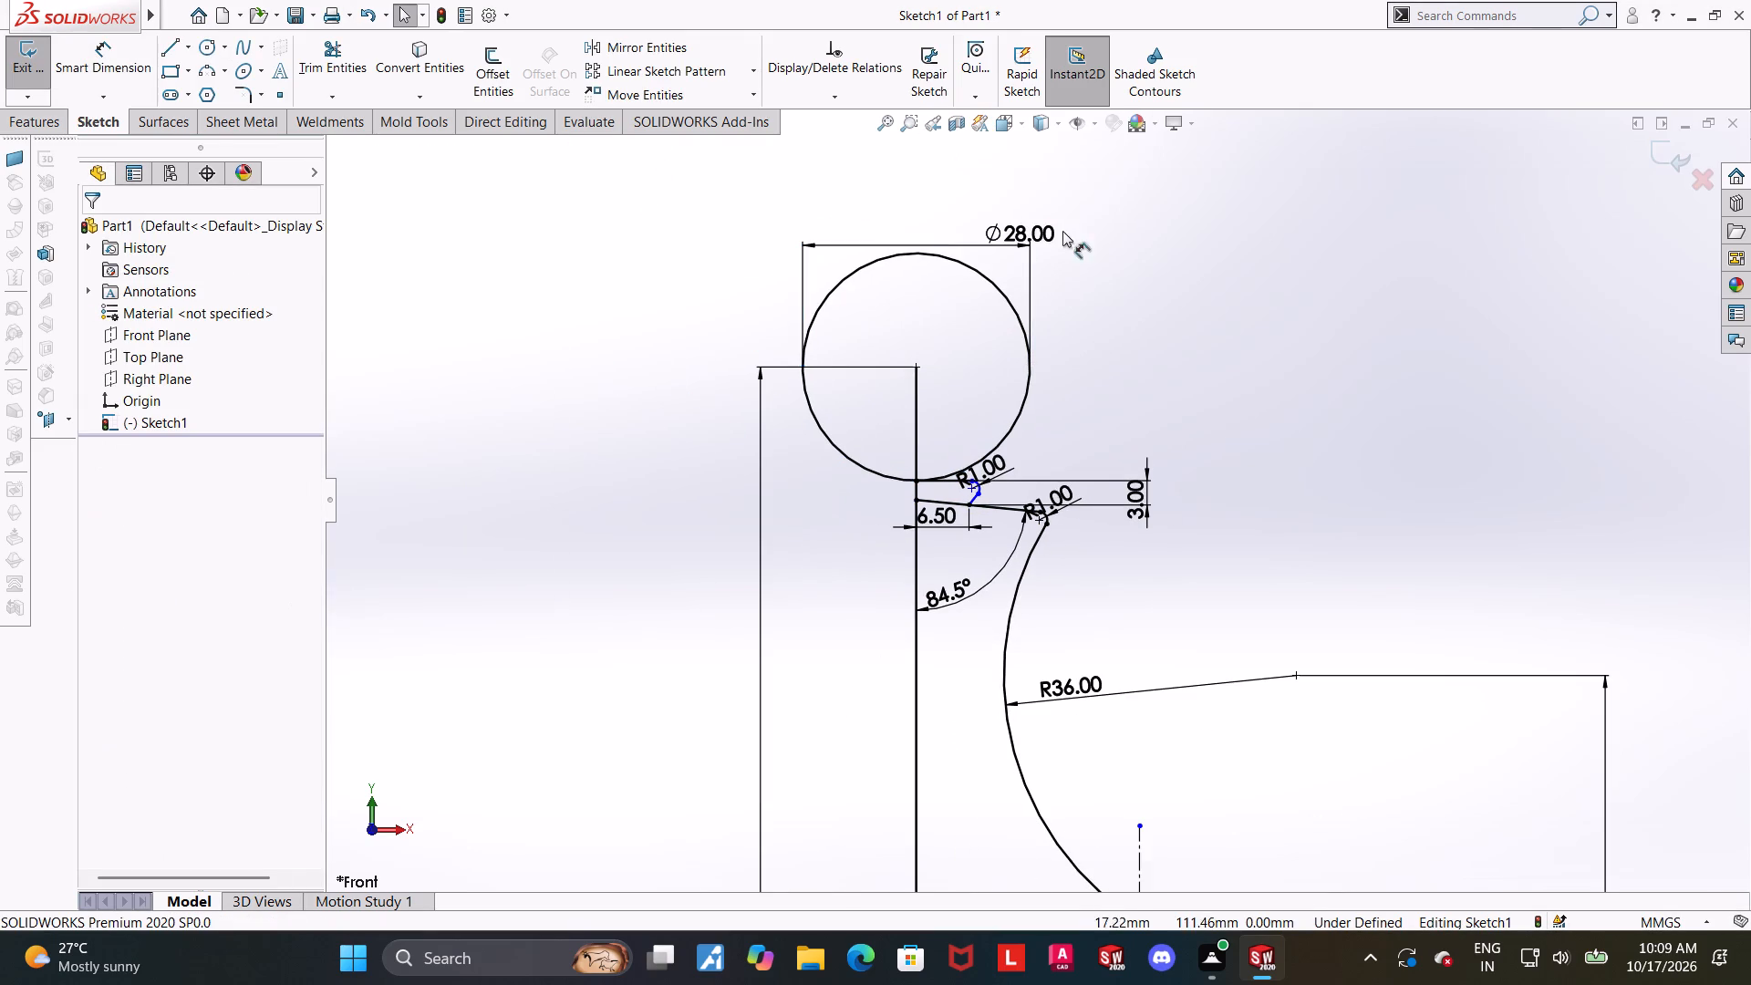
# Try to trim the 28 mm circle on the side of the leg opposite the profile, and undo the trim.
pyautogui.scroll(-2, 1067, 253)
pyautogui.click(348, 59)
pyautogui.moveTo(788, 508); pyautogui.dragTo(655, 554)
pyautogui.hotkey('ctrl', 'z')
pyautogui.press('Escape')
# Sketch a vertical centerline from the circle's centre upward past the top of the circle.
pyautogui.click(192, 46)
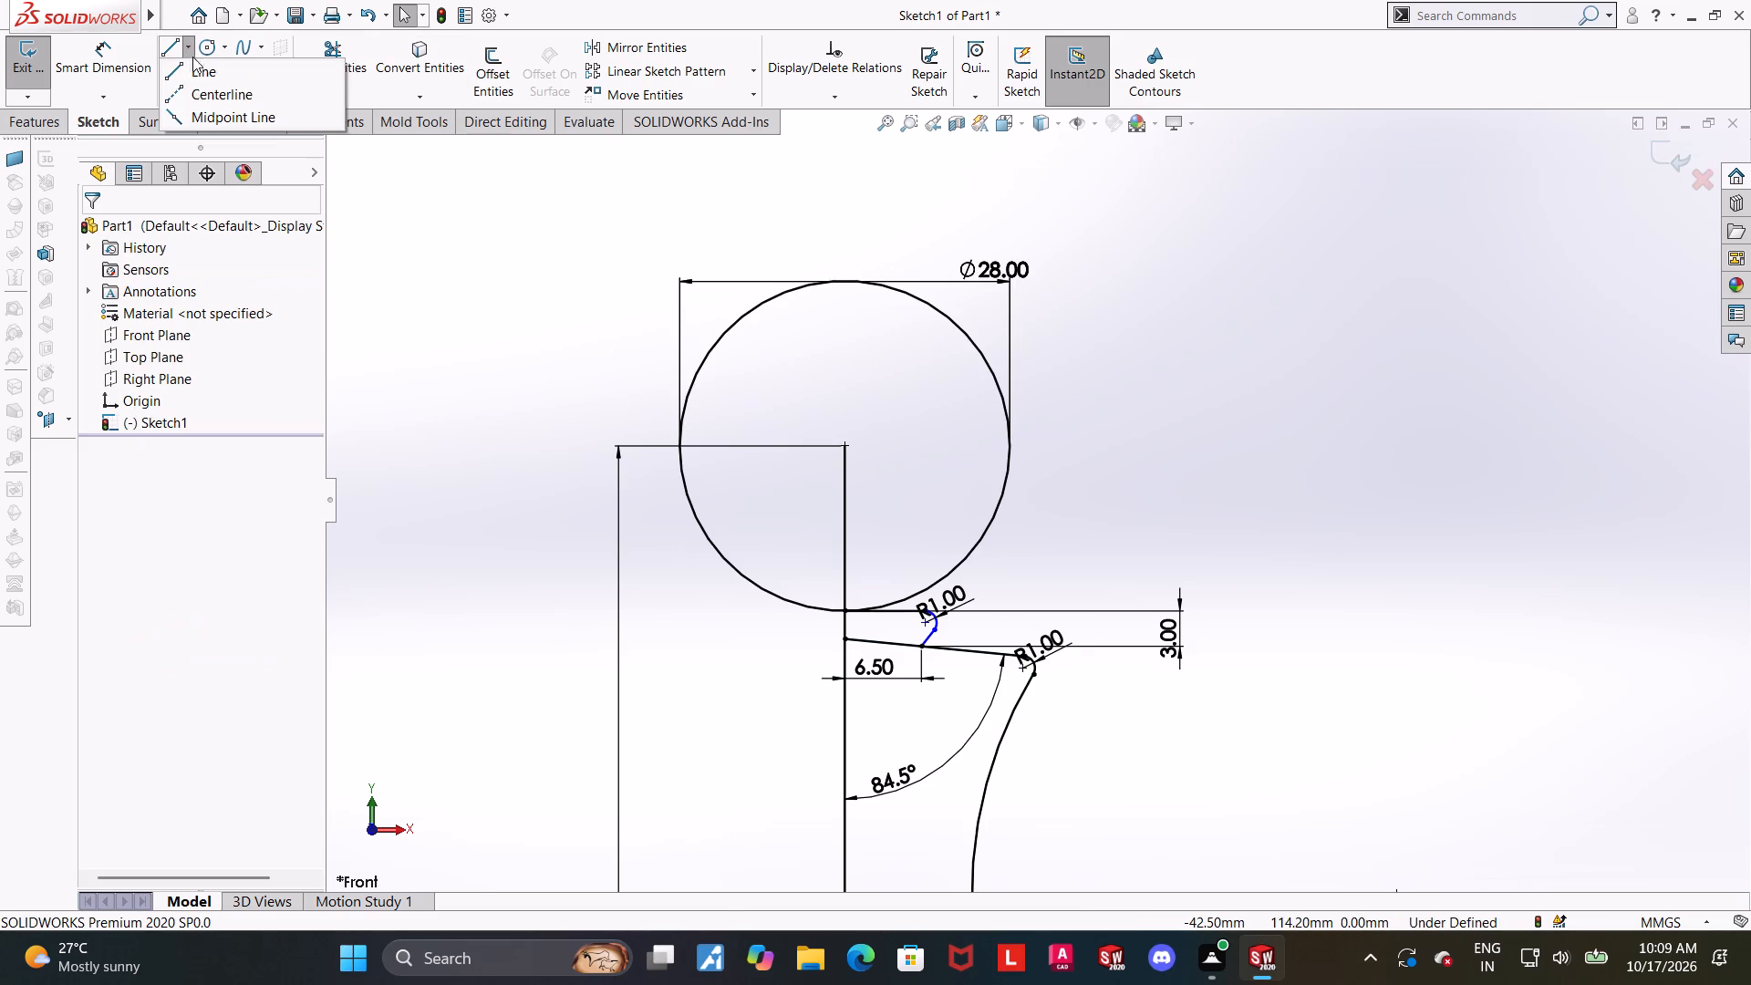
pyautogui.click(196, 88)
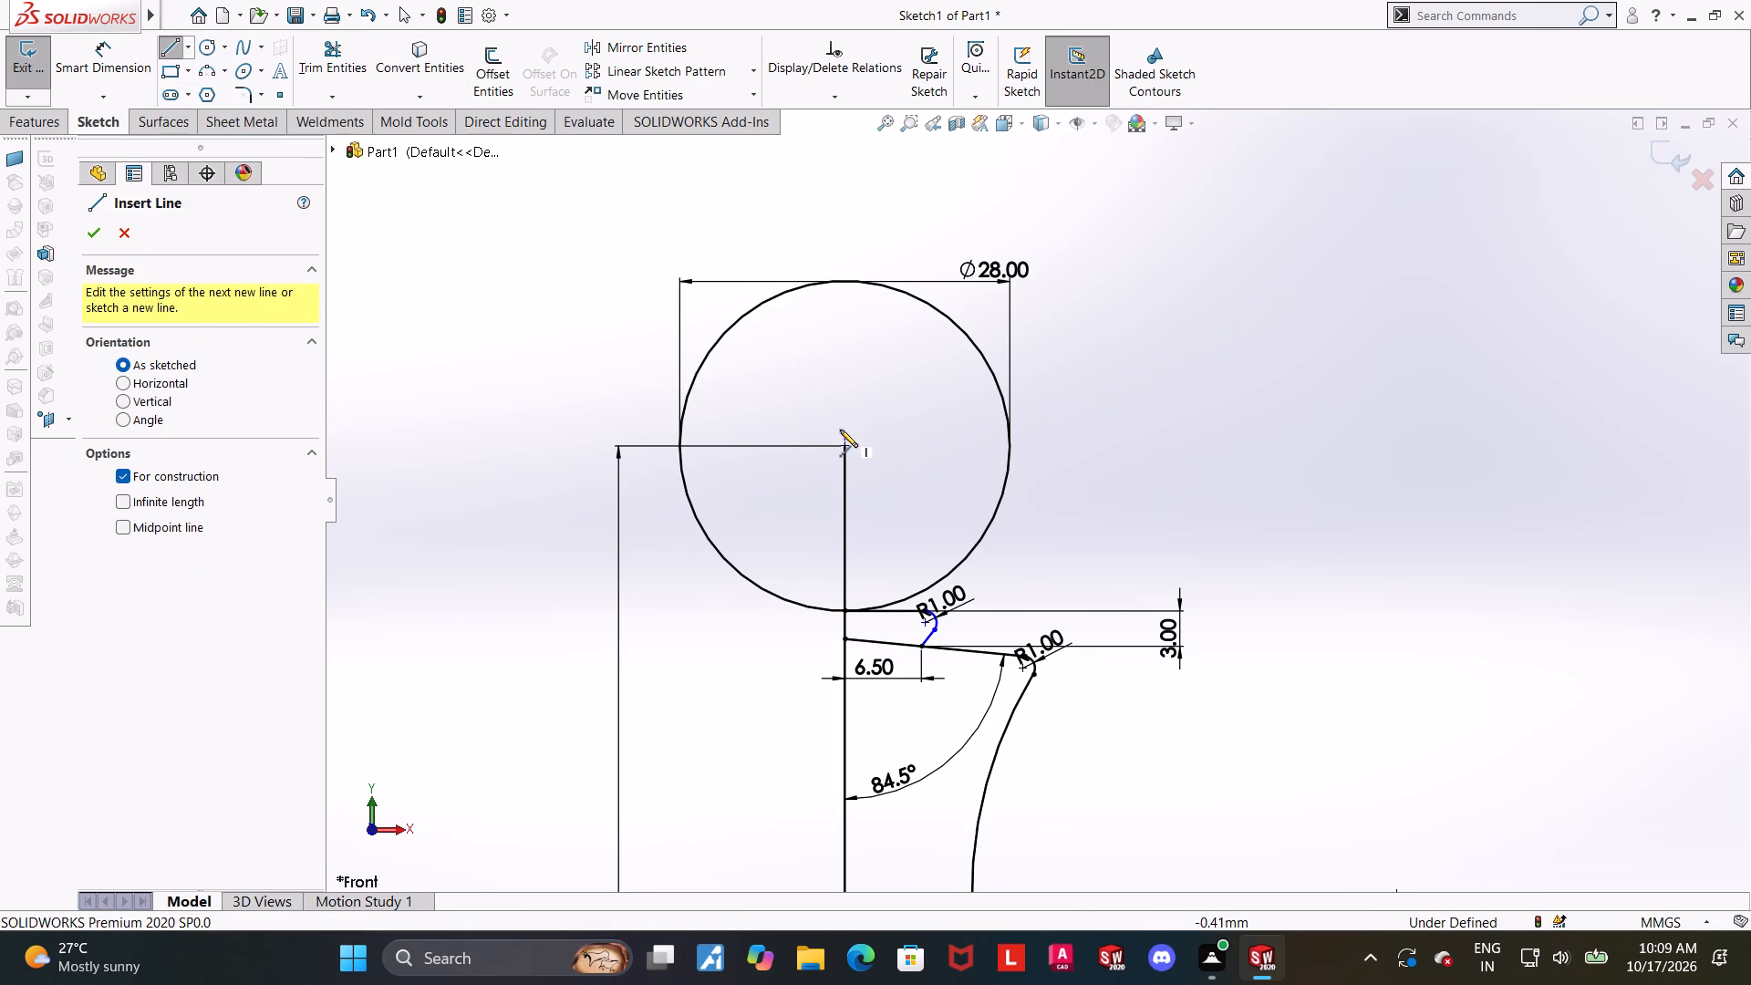
pyautogui.click(843, 445)
pyautogui.click(848, 211)
pyautogui.press('Escape')
pyautogui.press('Escape')
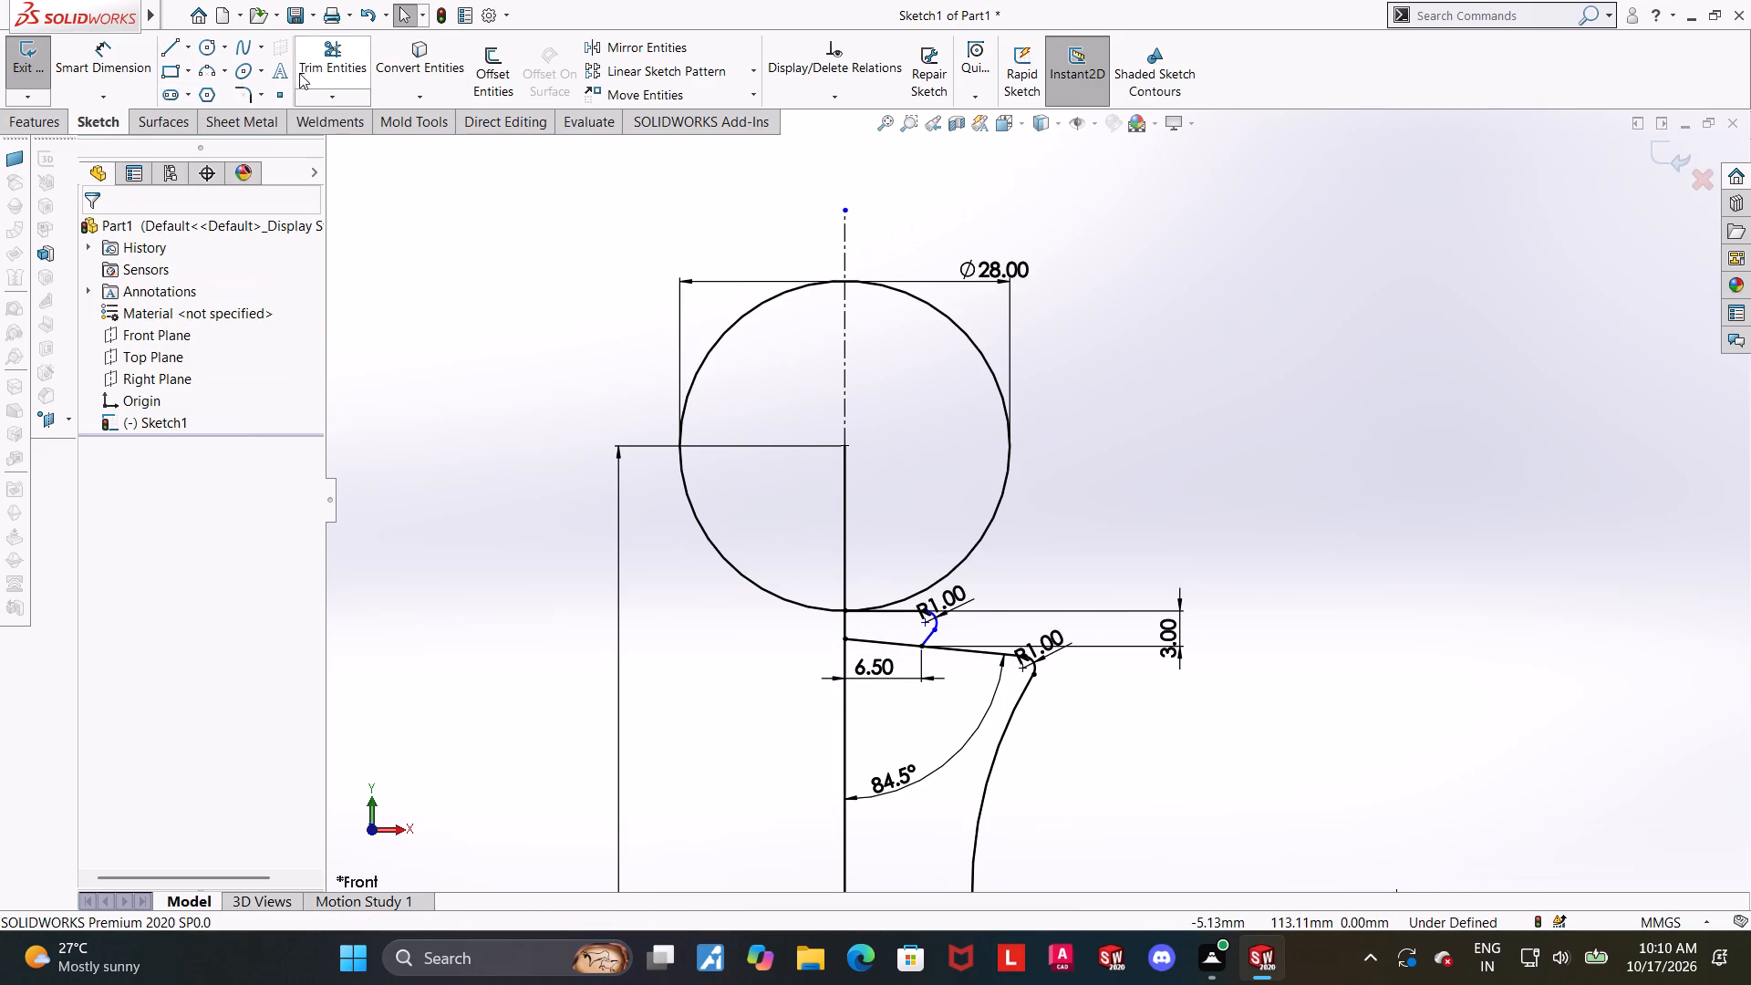
# Trim away the half of the 28 mm circle lying on the side of the centerline opposite the profile.
pyautogui.click(329, 67)
pyautogui.moveTo(744, 547); pyautogui.dragTo(603, 612)
pyautogui.press('Escape')
pyautogui.scroll(1, 850, 411)
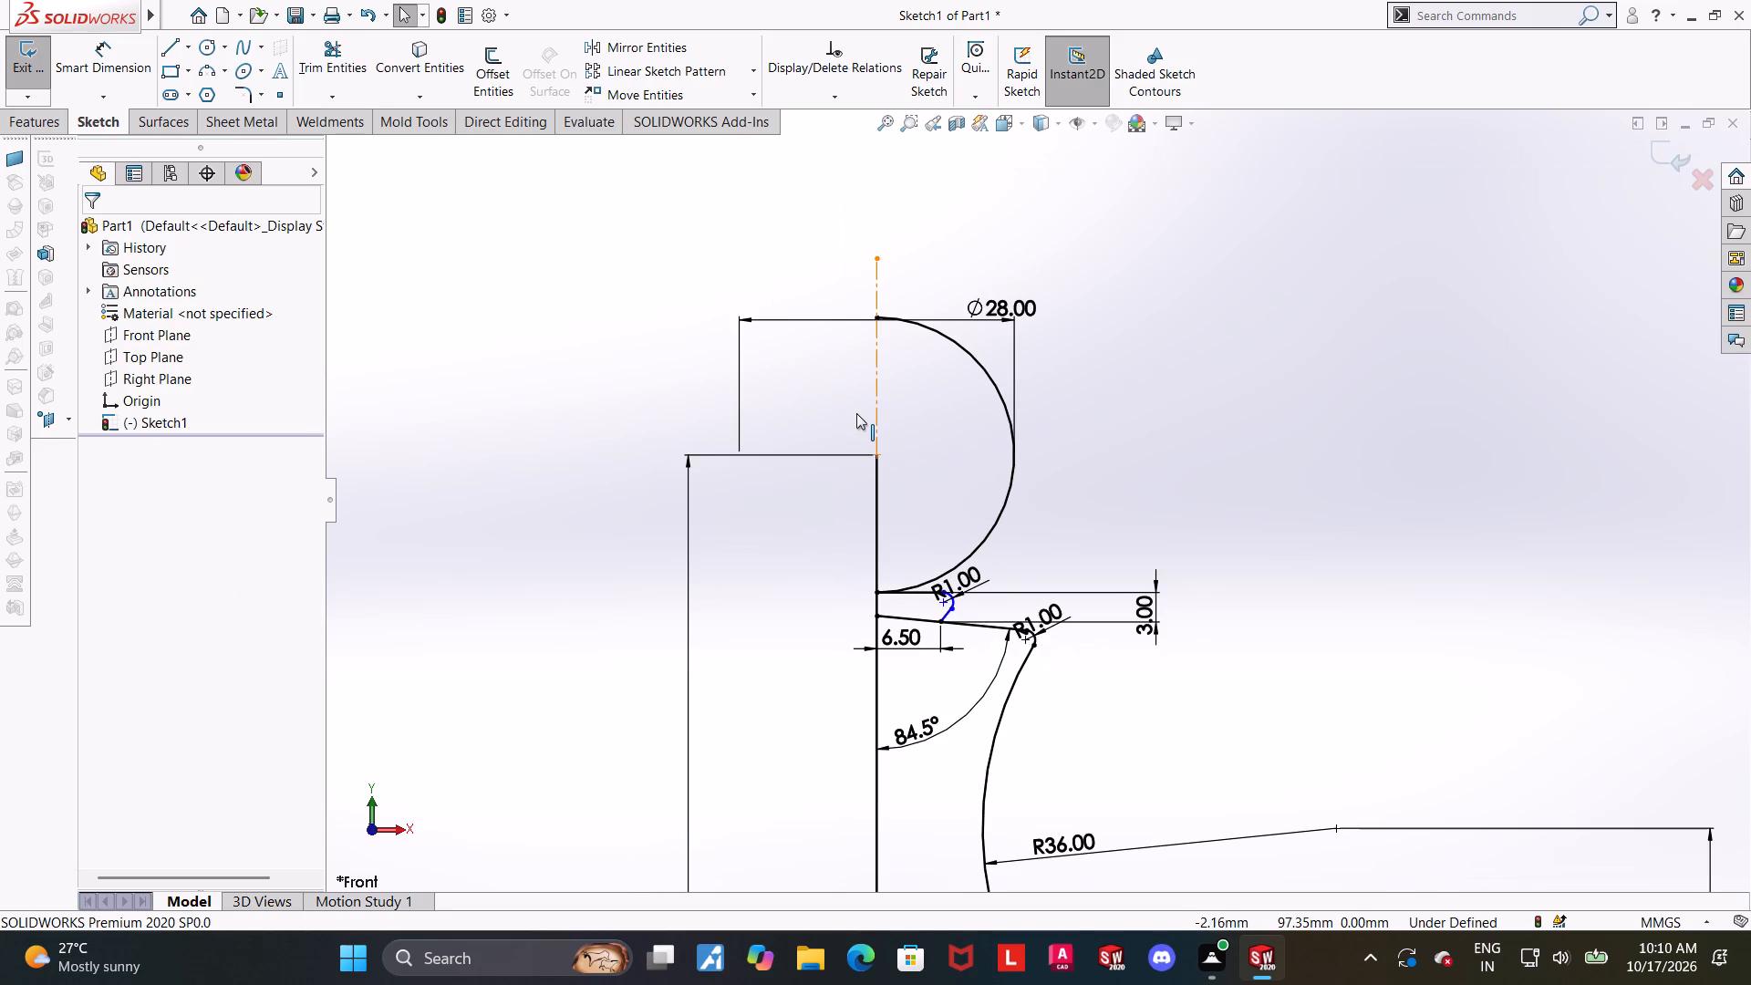
pyautogui.press('Escape')
pyautogui.press('Escape')
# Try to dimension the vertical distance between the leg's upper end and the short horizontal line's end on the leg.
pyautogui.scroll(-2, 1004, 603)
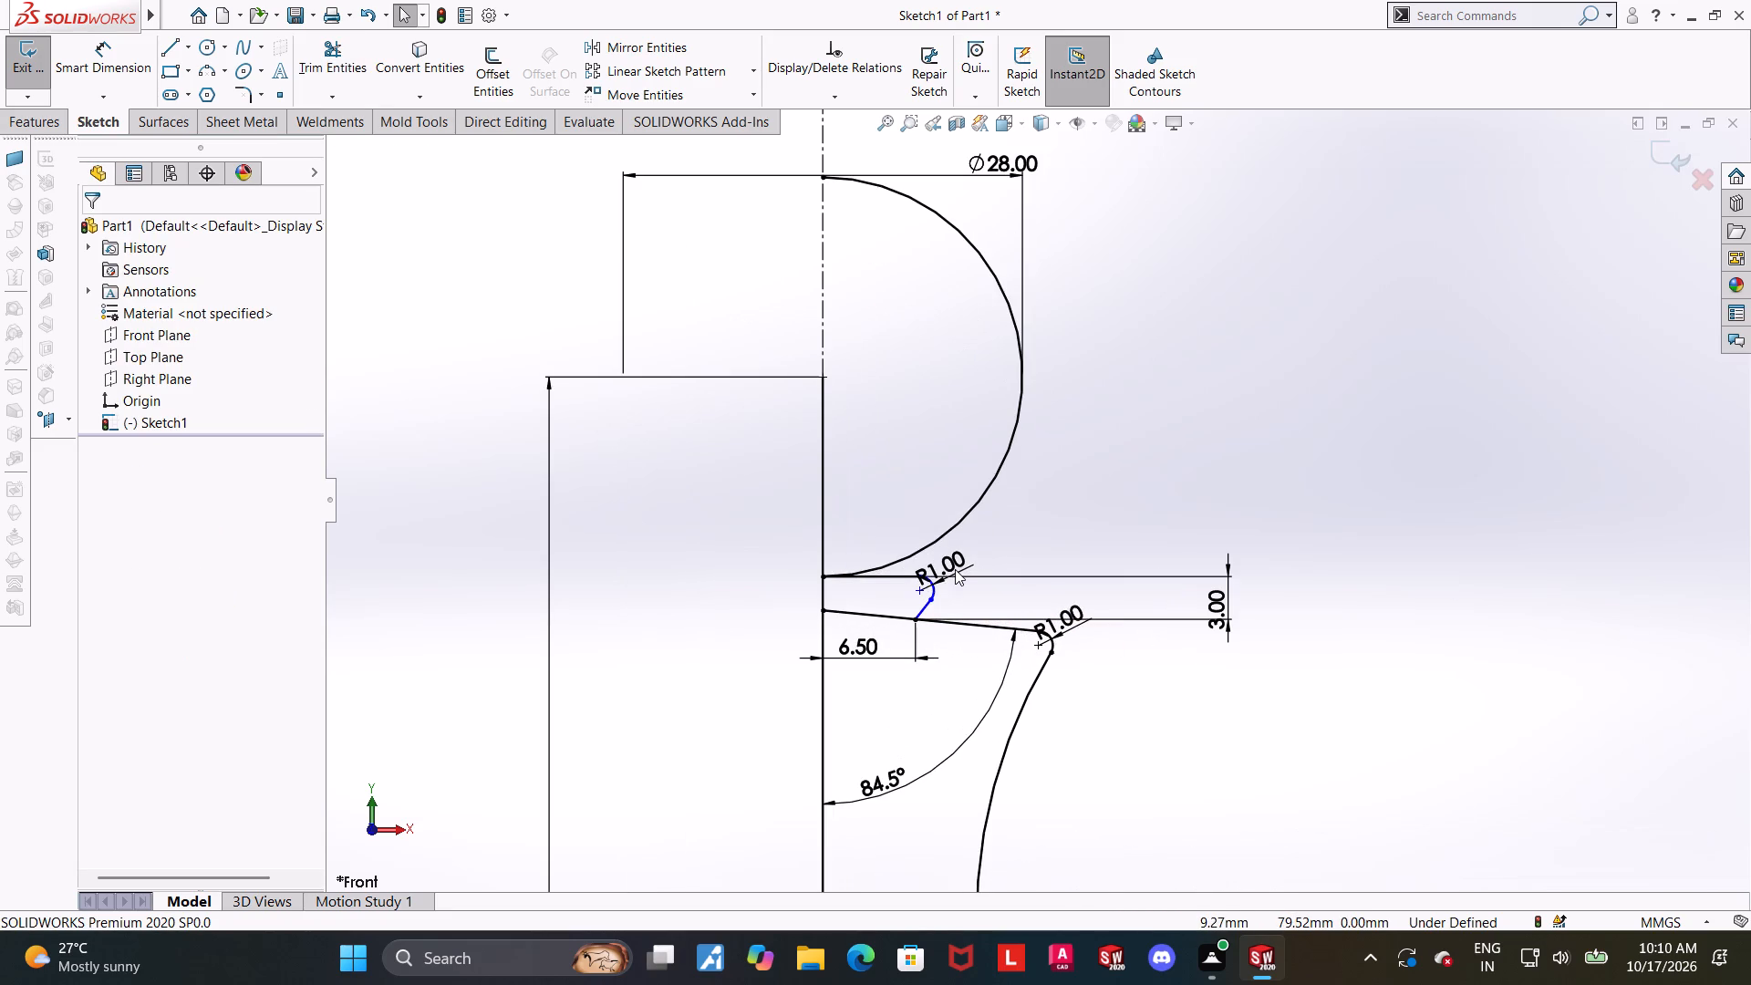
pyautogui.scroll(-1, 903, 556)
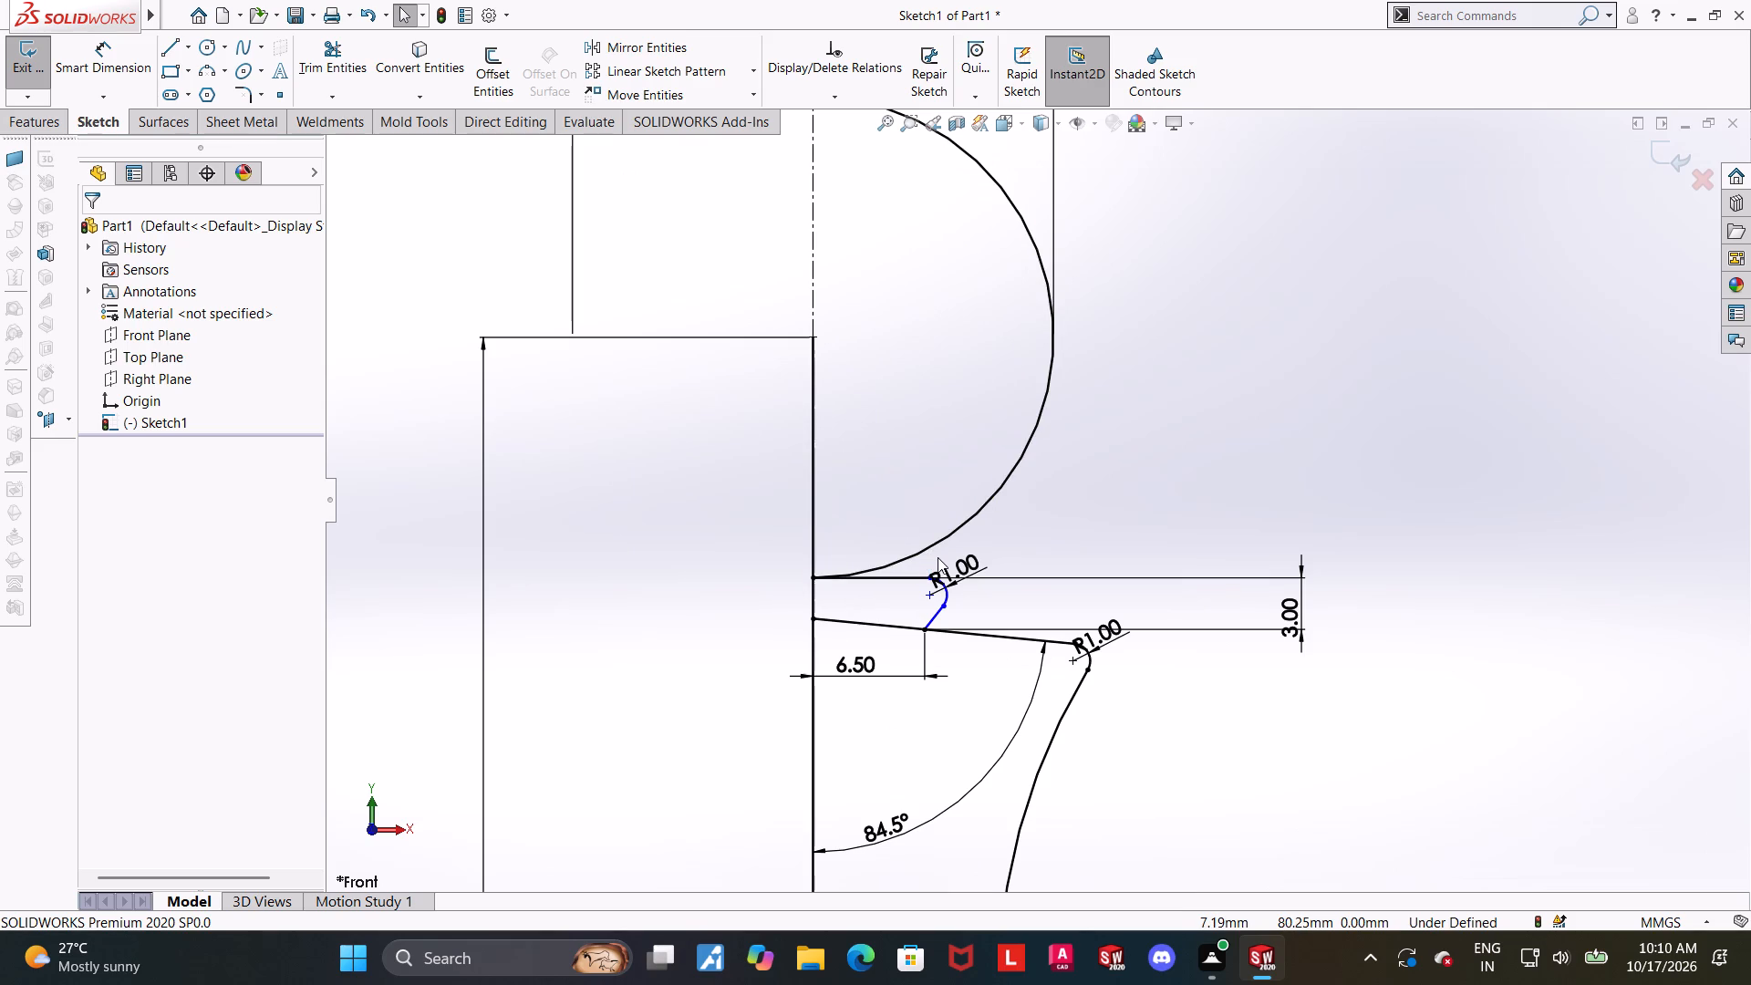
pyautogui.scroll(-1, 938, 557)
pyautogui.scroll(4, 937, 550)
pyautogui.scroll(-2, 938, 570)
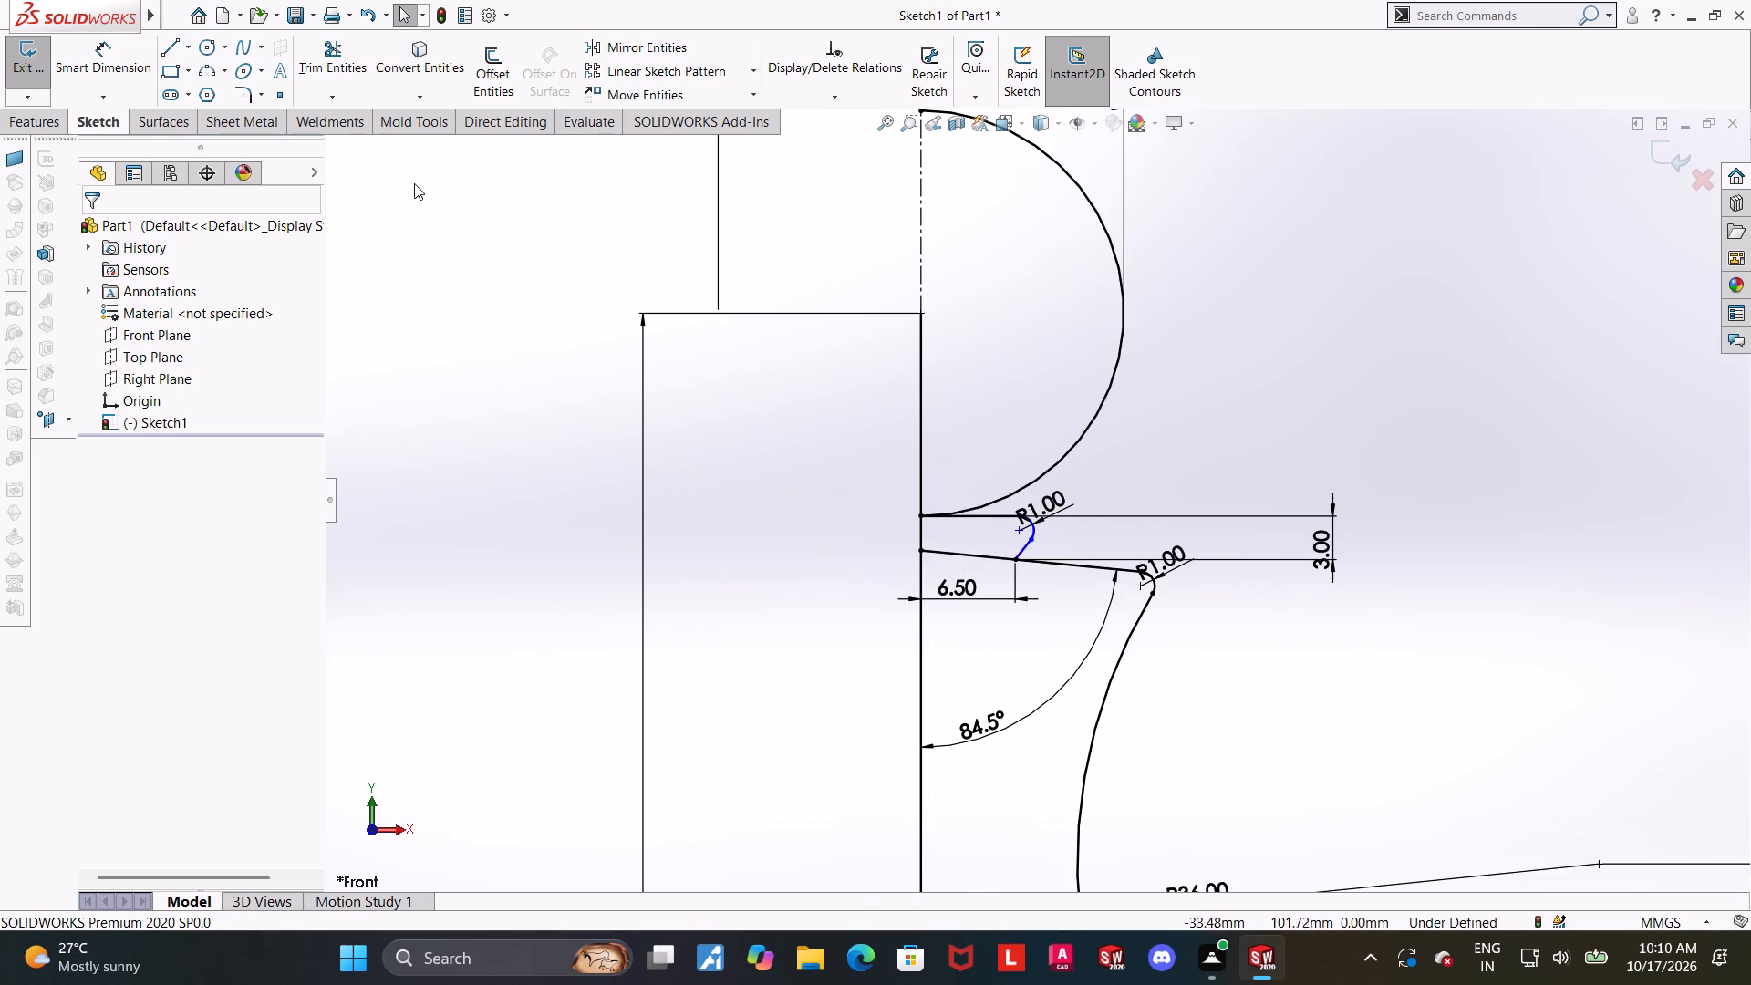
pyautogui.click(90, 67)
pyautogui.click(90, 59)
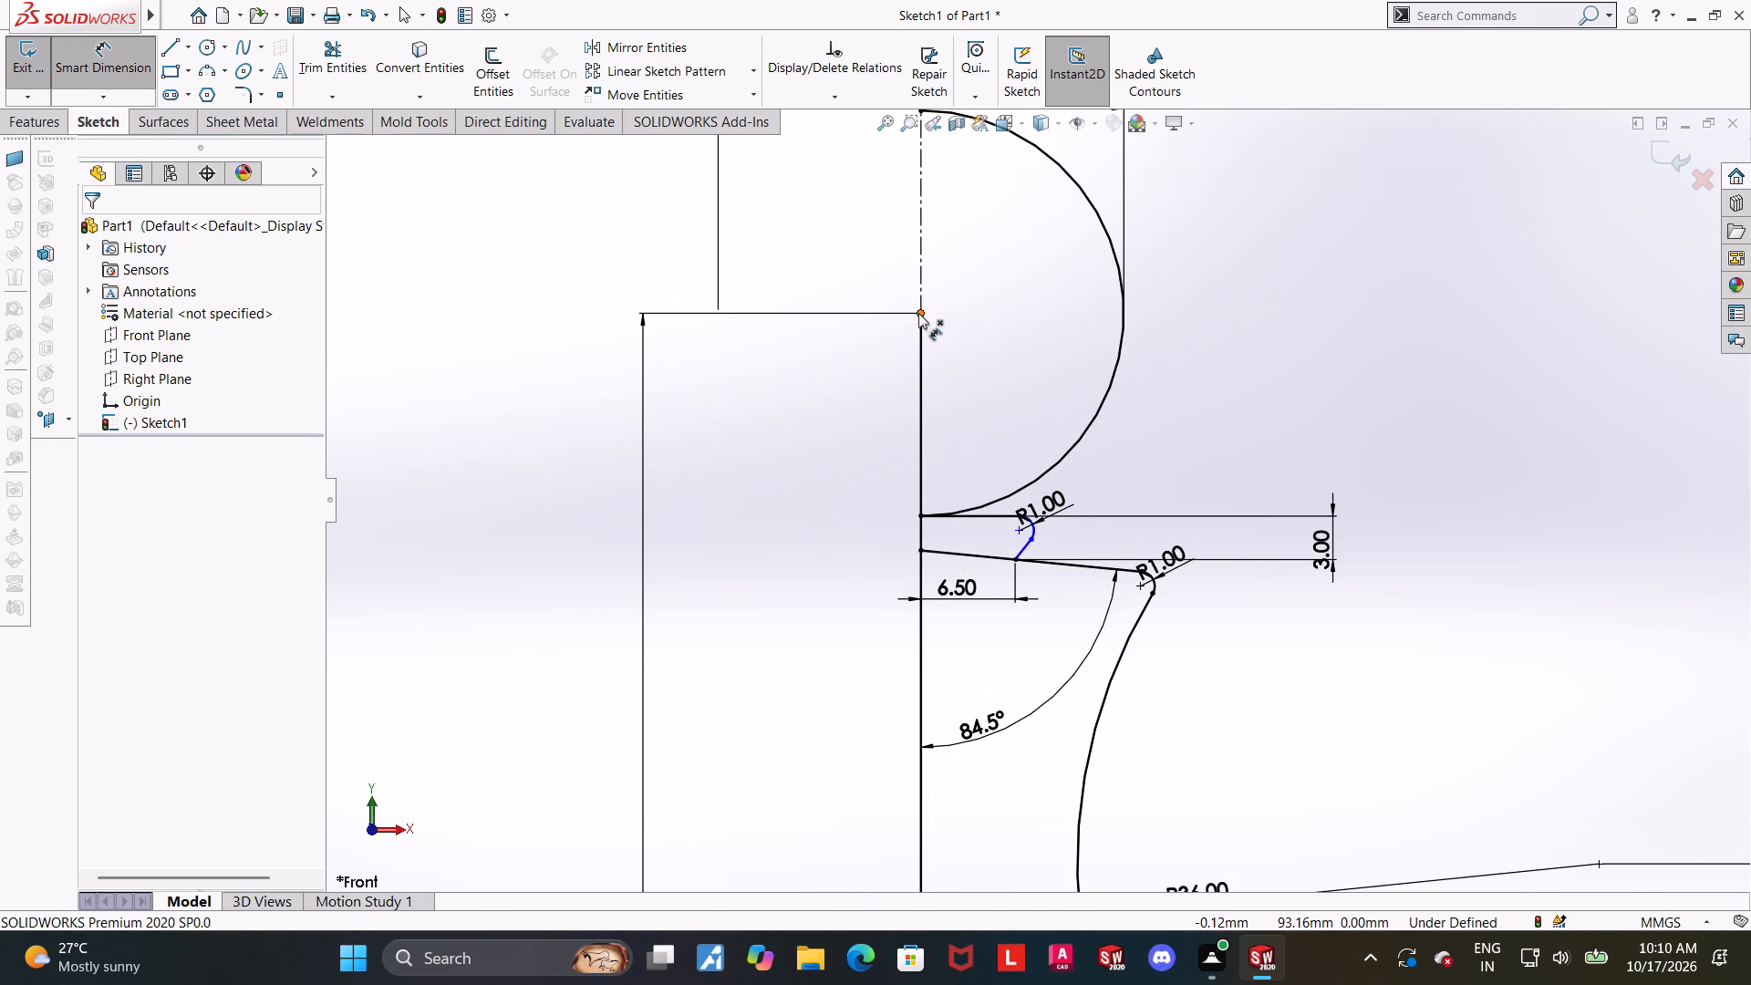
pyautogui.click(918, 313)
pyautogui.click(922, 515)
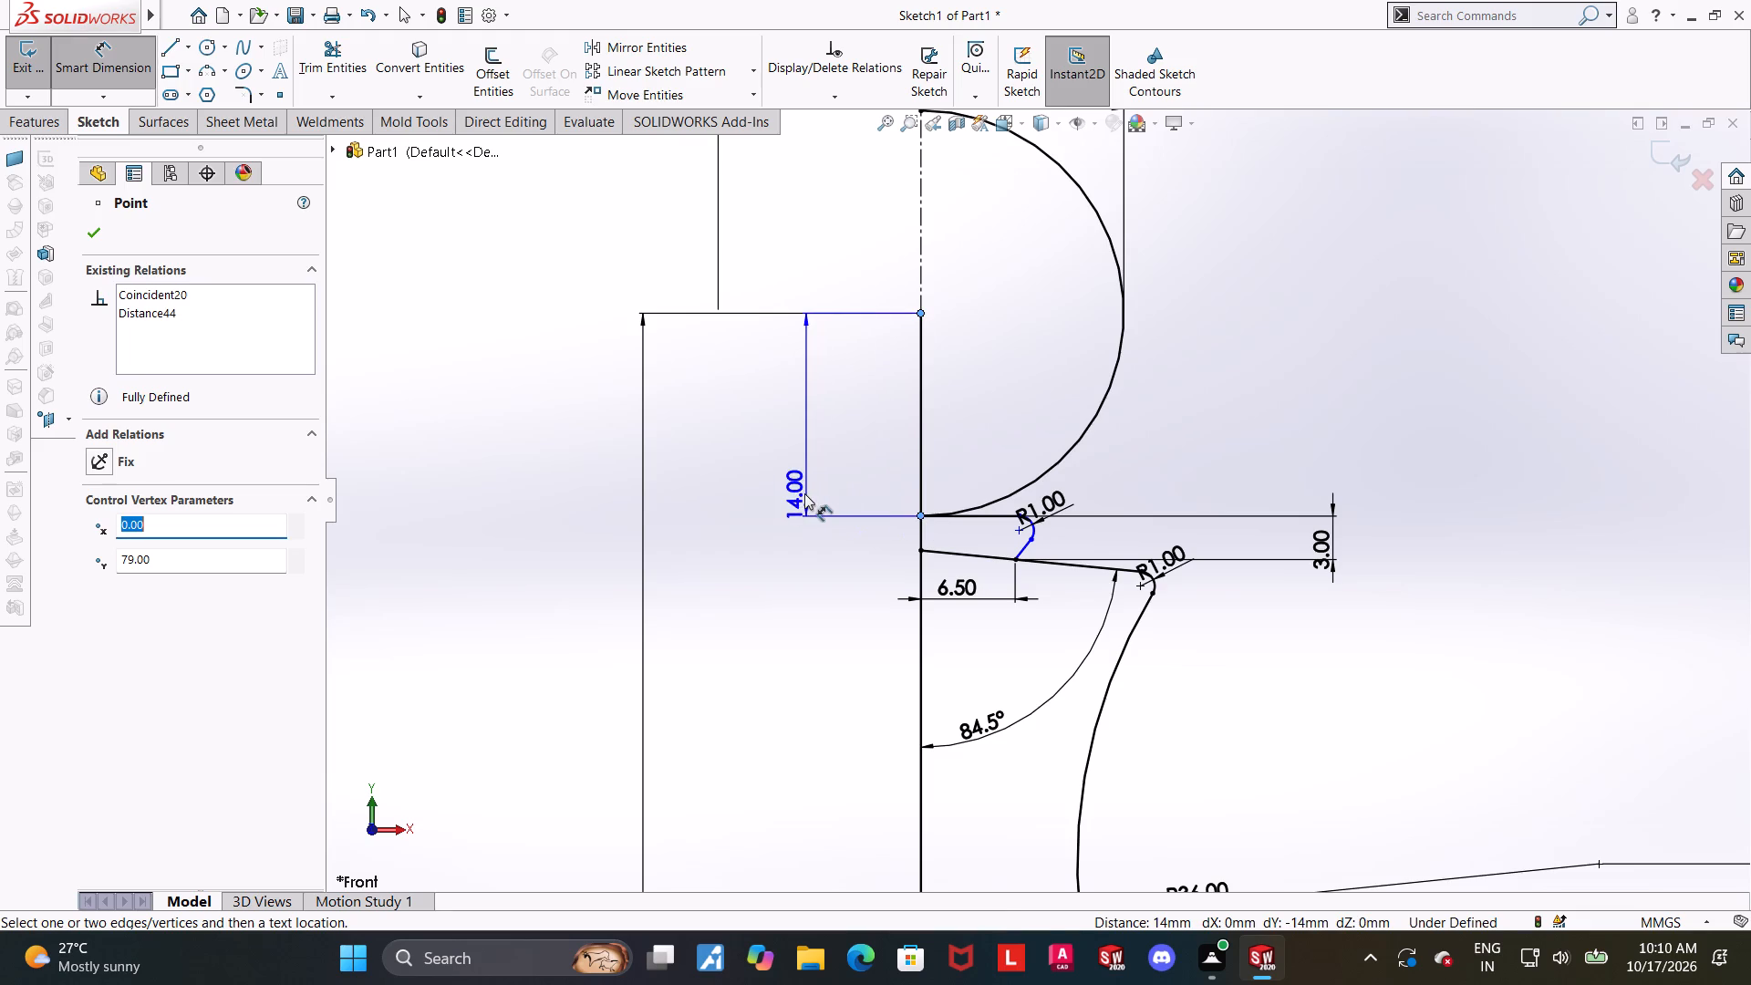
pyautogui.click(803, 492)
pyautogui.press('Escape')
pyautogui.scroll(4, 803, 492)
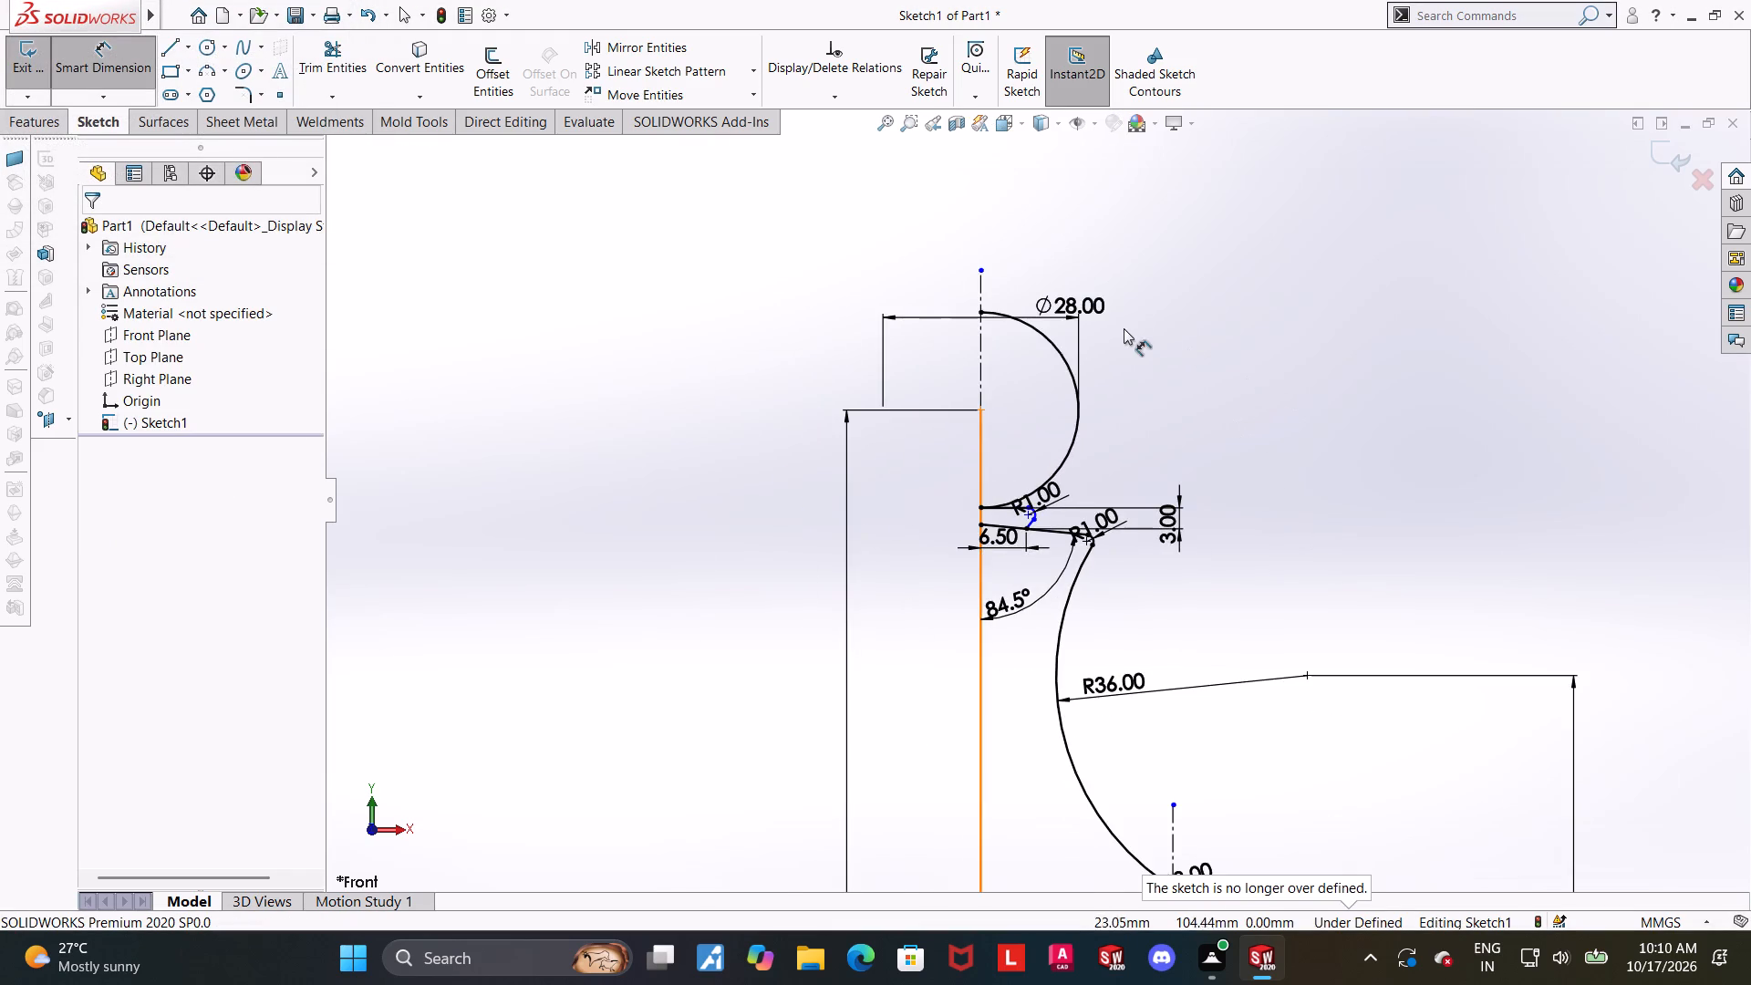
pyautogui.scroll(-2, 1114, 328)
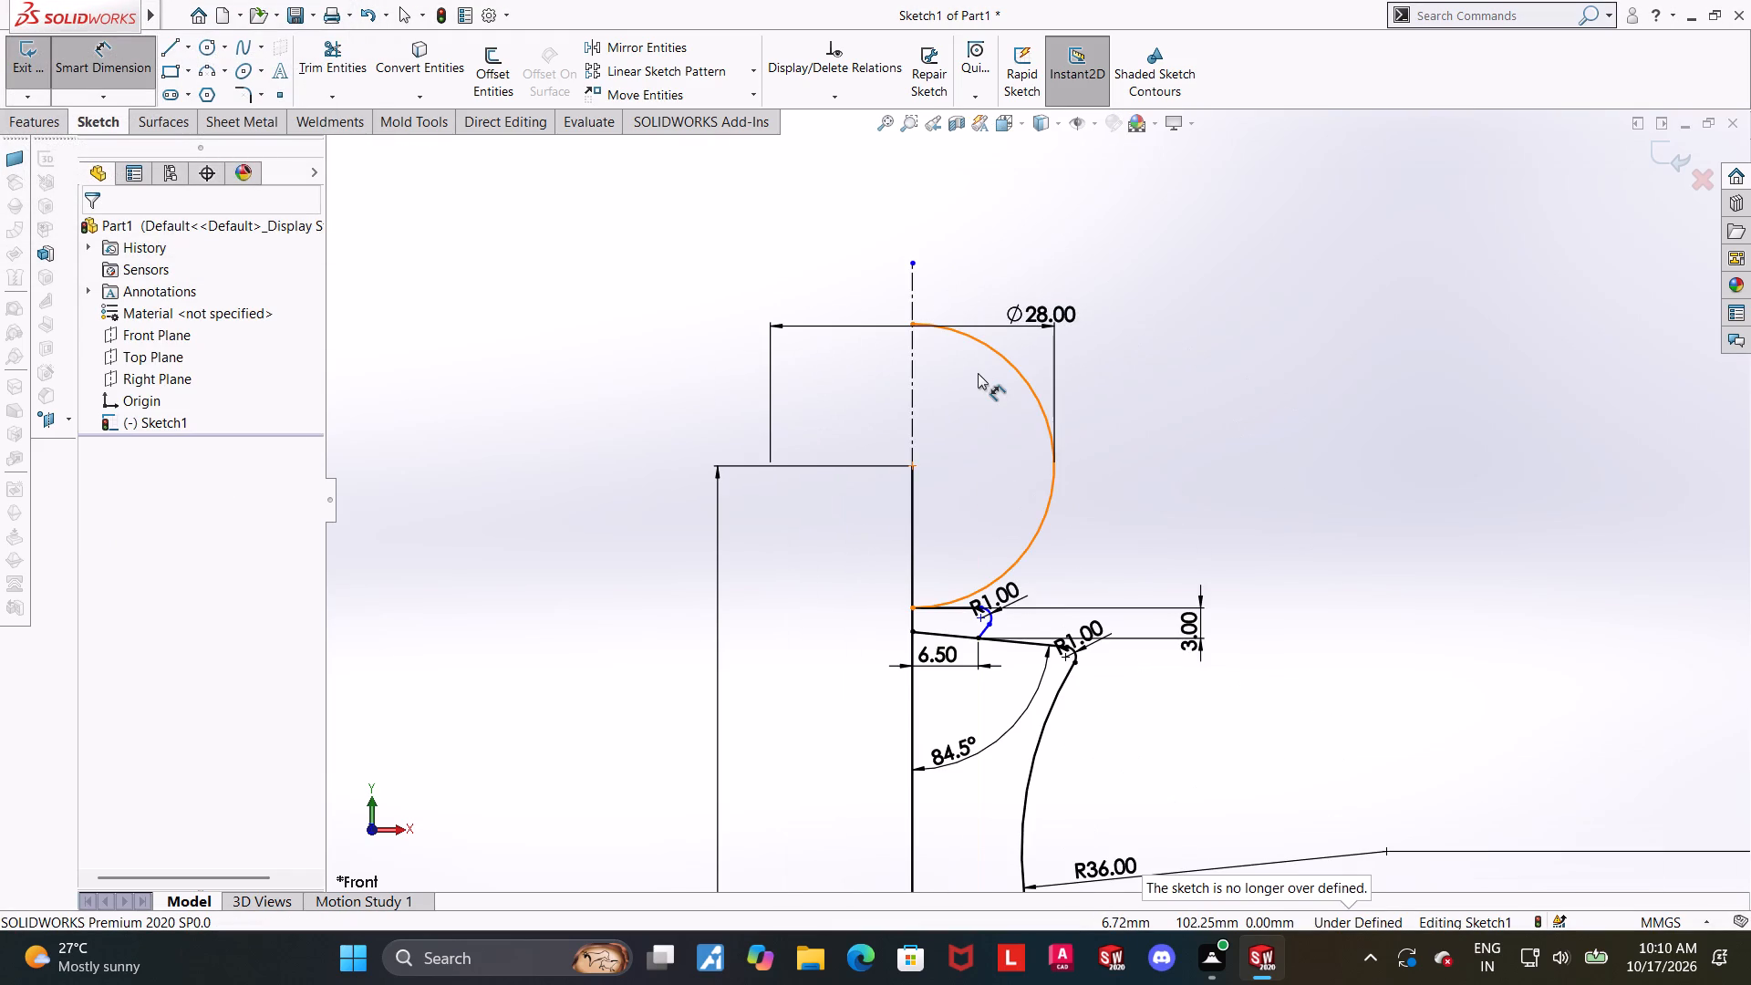
# Undo the trim, the centerline, the 28 mm diameter dimension and the circle at the leg's upper end.
pyautogui.scroll(-2, 978, 373)
pyautogui.scroll(1, 978, 373)
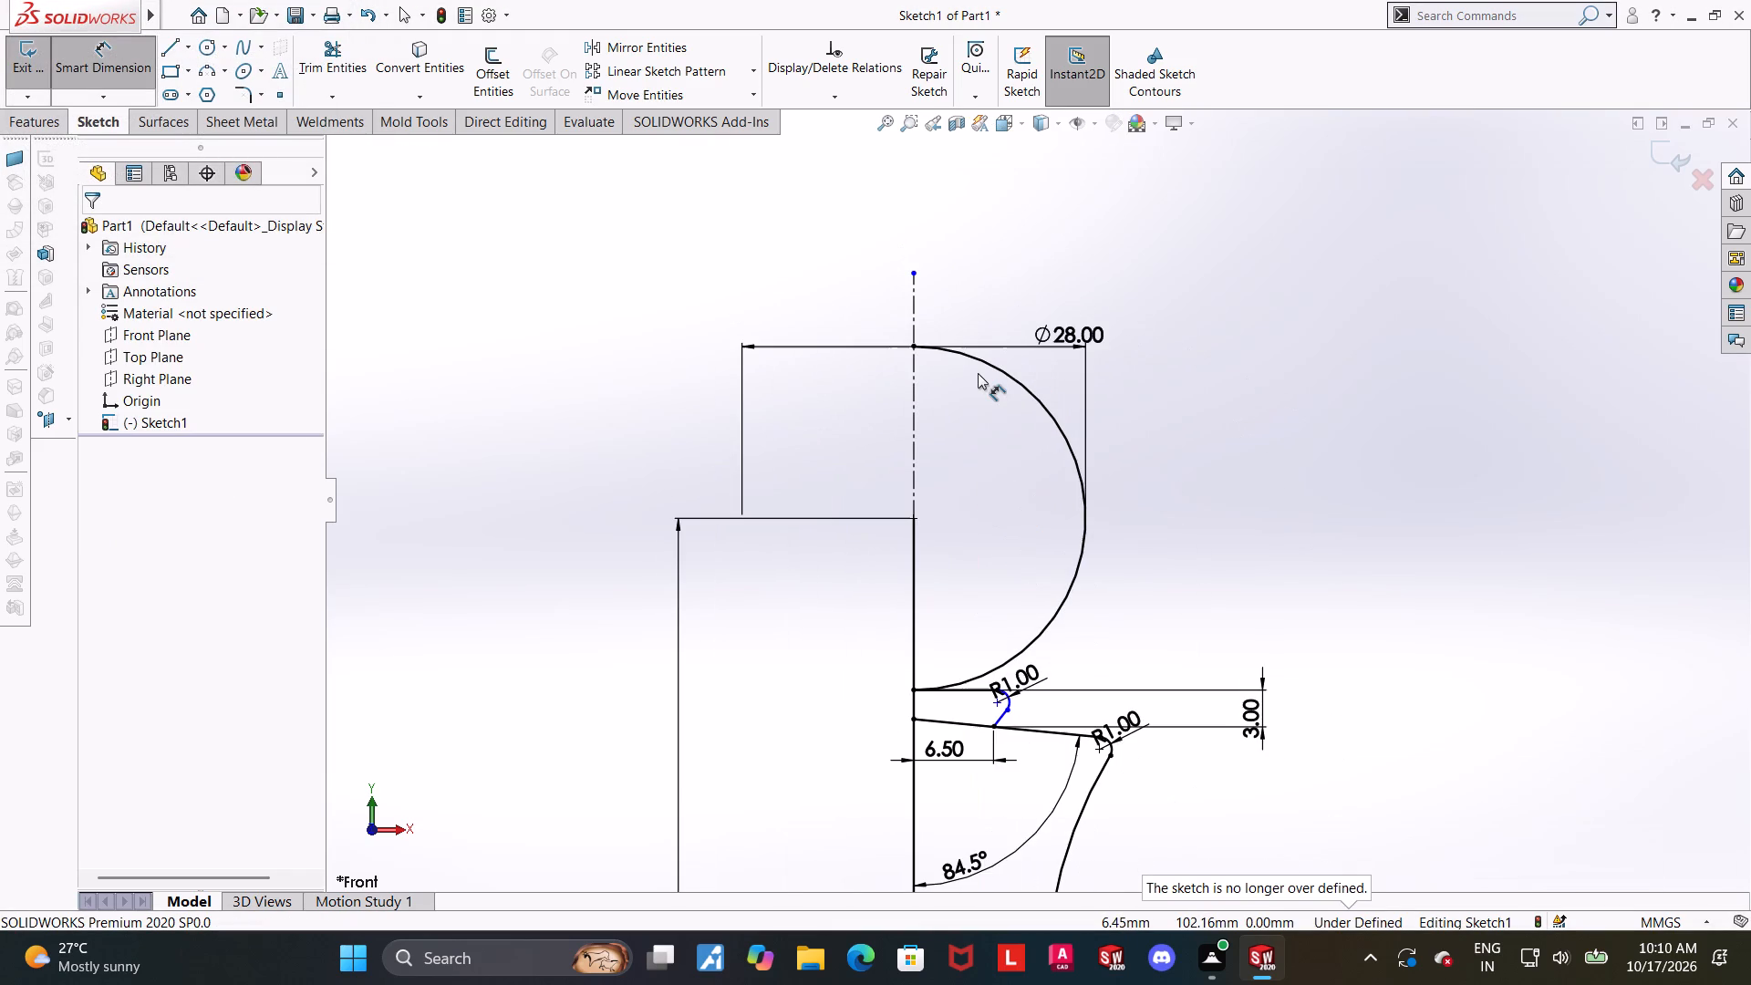
pyautogui.press('Escape')
pyautogui.hotkey('ctrl', 'z')
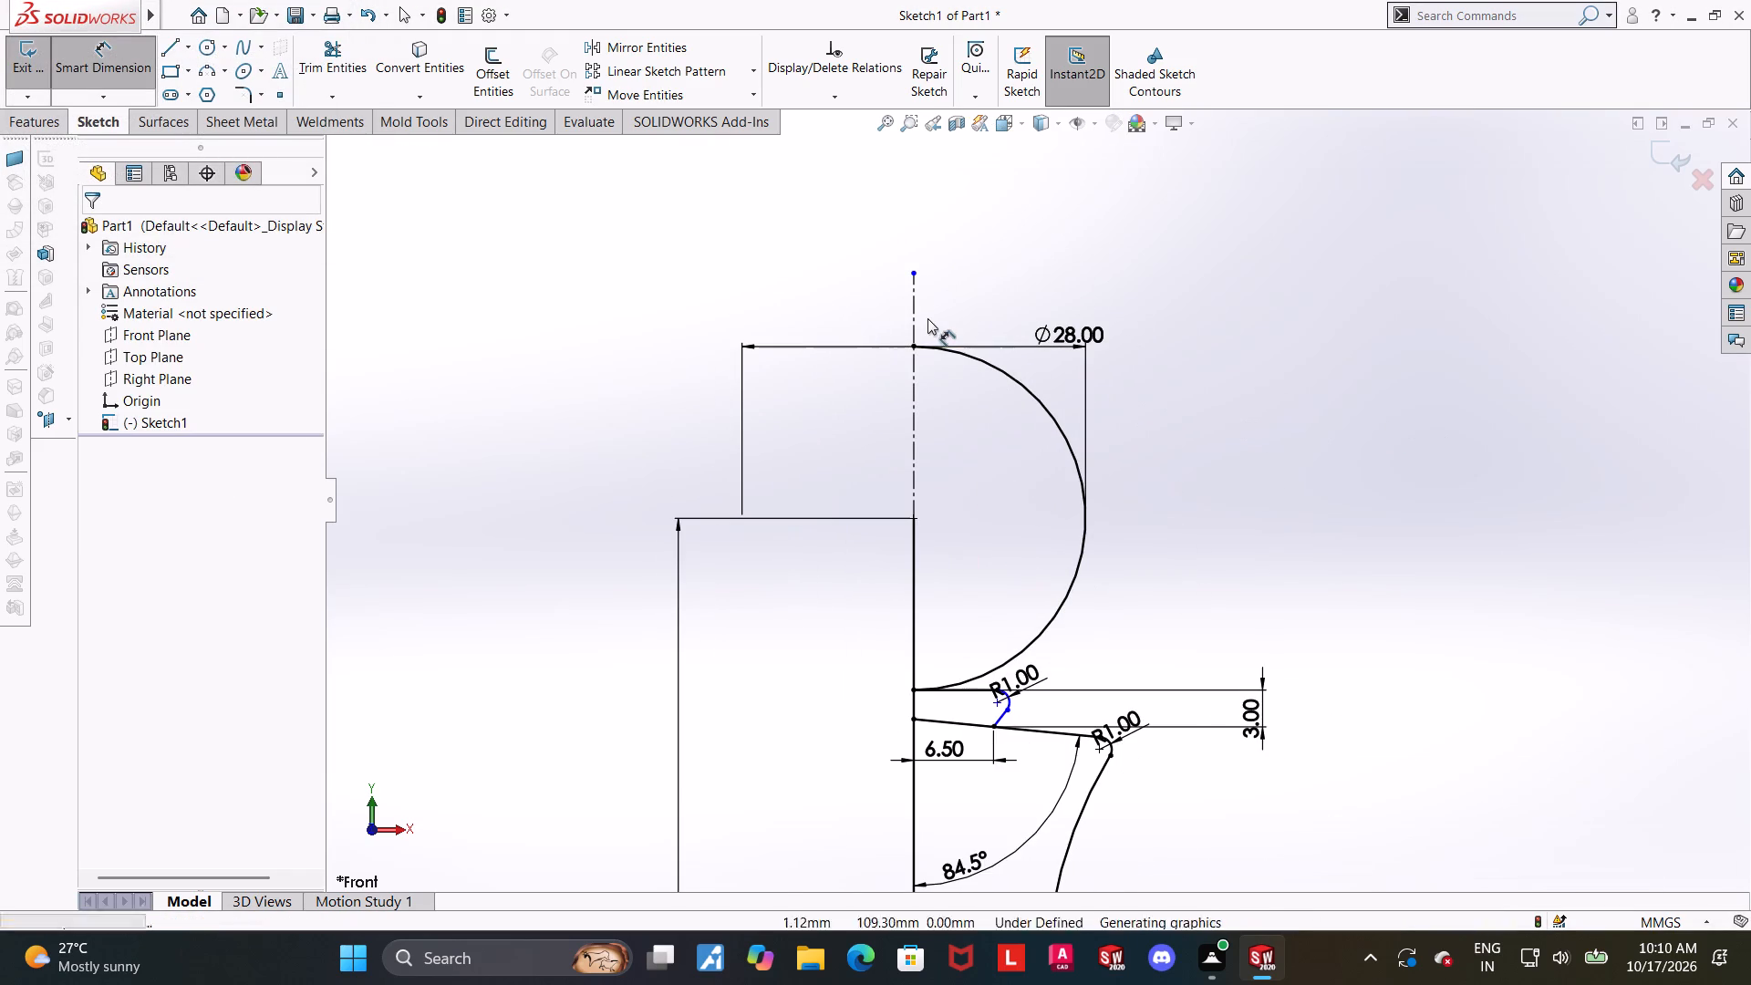
pyautogui.hotkey('ctrl', 'z')
pyautogui.hotkey('ctrl', 'z')
pyautogui.hotkey('ctrl', 'z')
pyautogui.hotkey('ctrl', 'z')
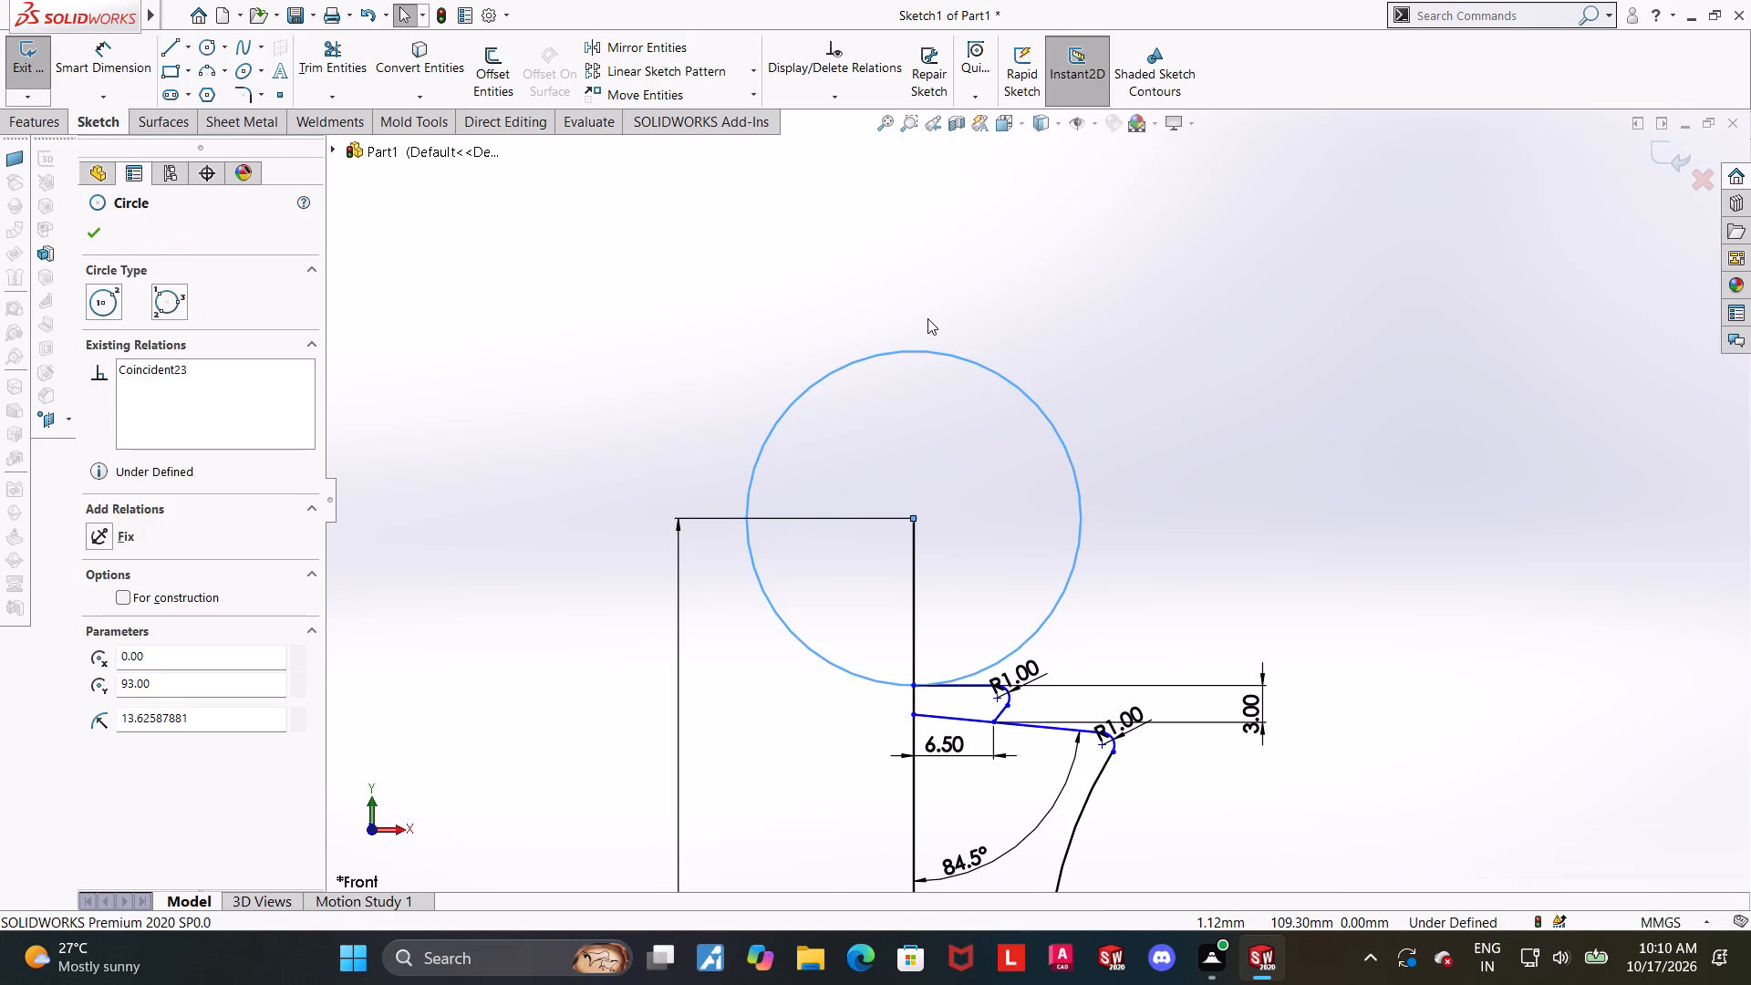
pyautogui.hotkey('ctrl', 'z')
pyautogui.press('Escape')
pyautogui.scroll(1, 1112, 451)
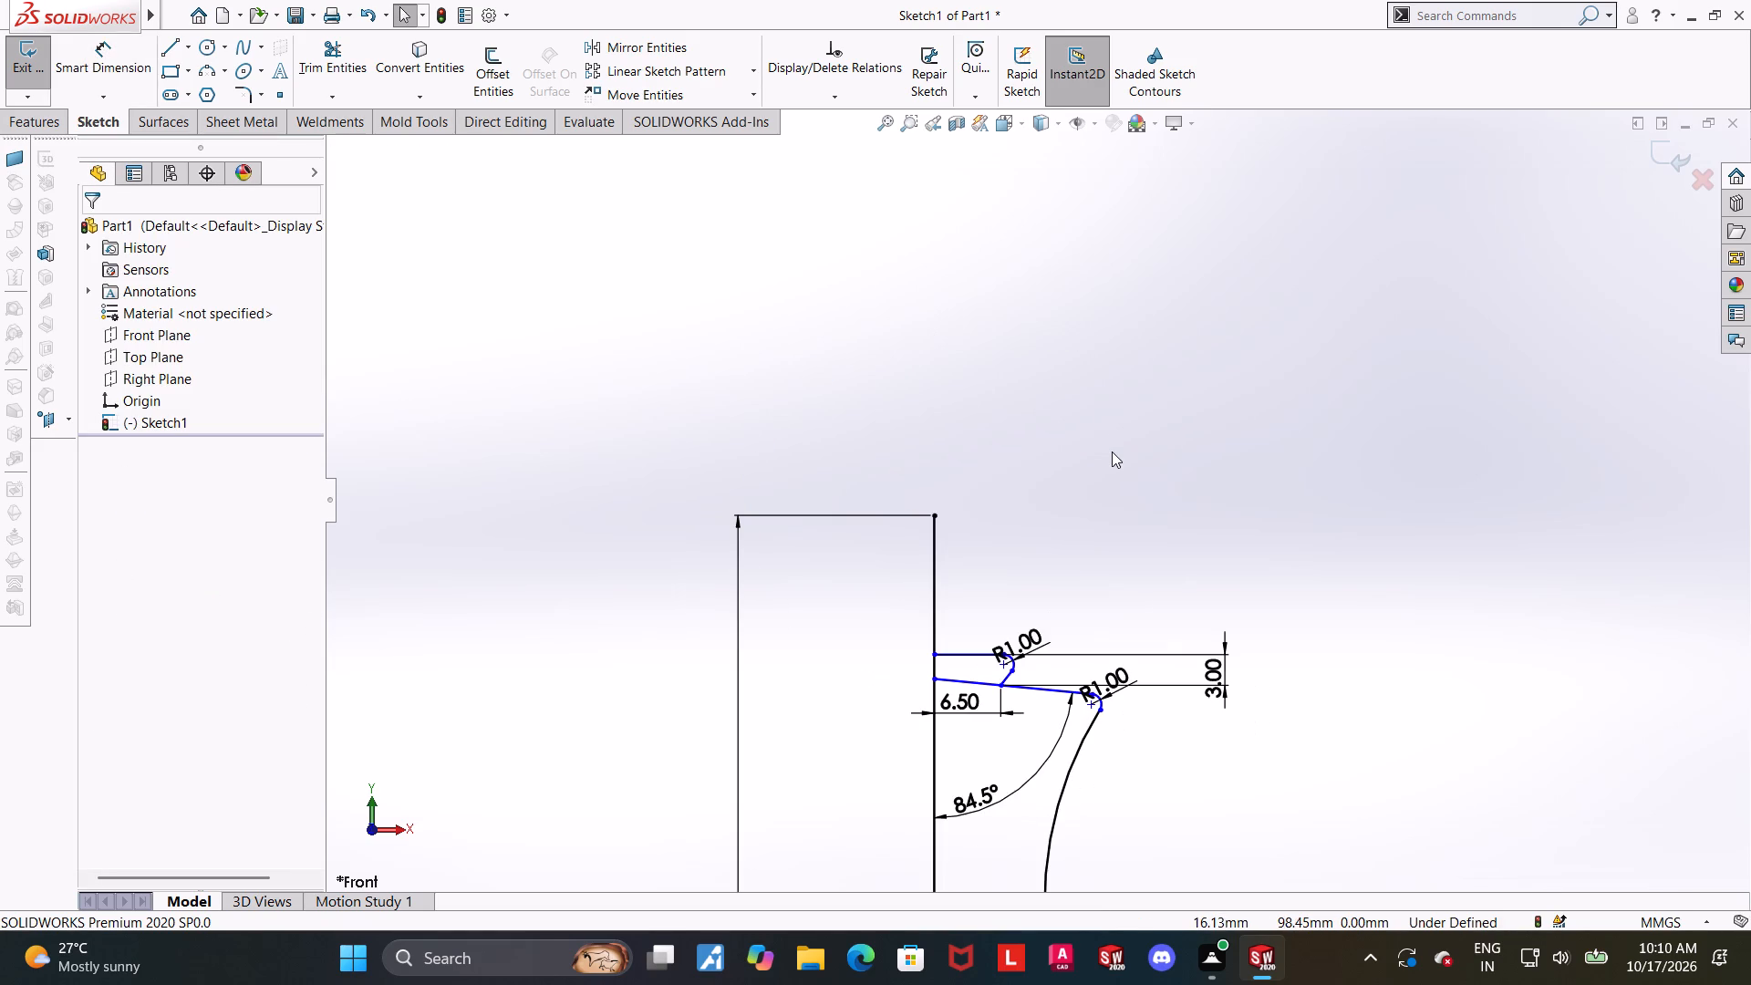
pyautogui.scroll(-1, 1107, 451)
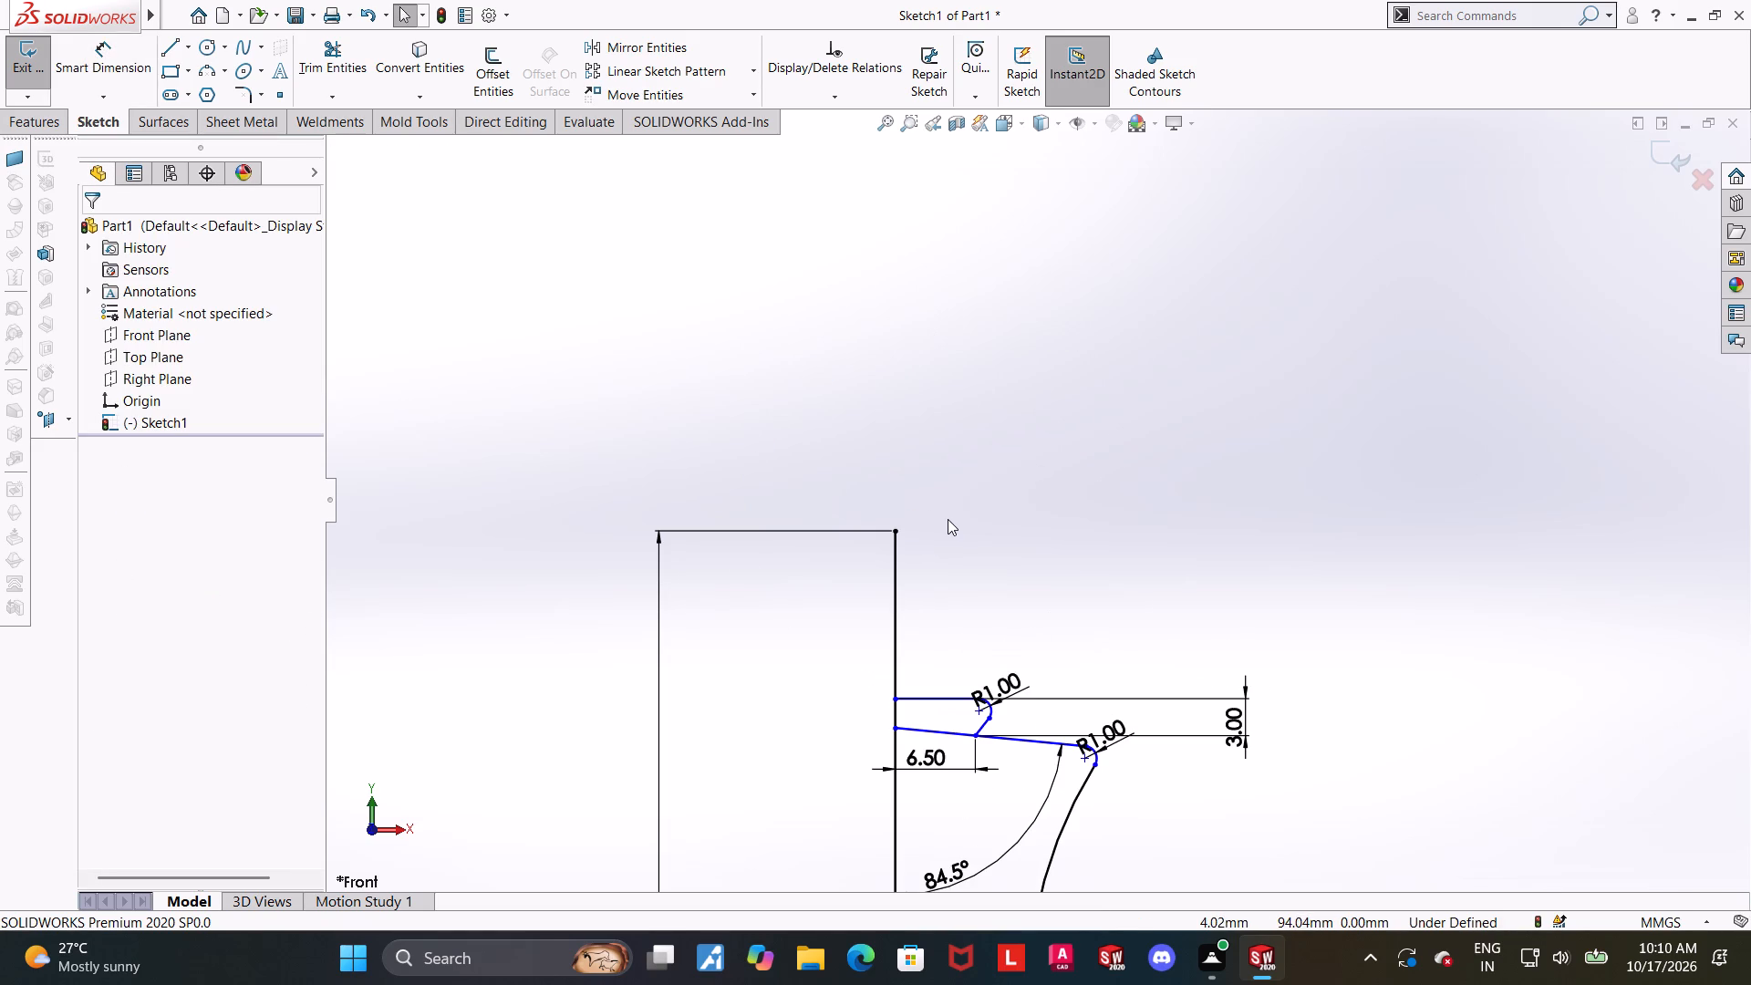
# Dimension the vertical distance from the leg's upper end to the short horizontal line's end as 13 mm, placing it outside the leg's height dimension.
pyautogui.click(102, 67)
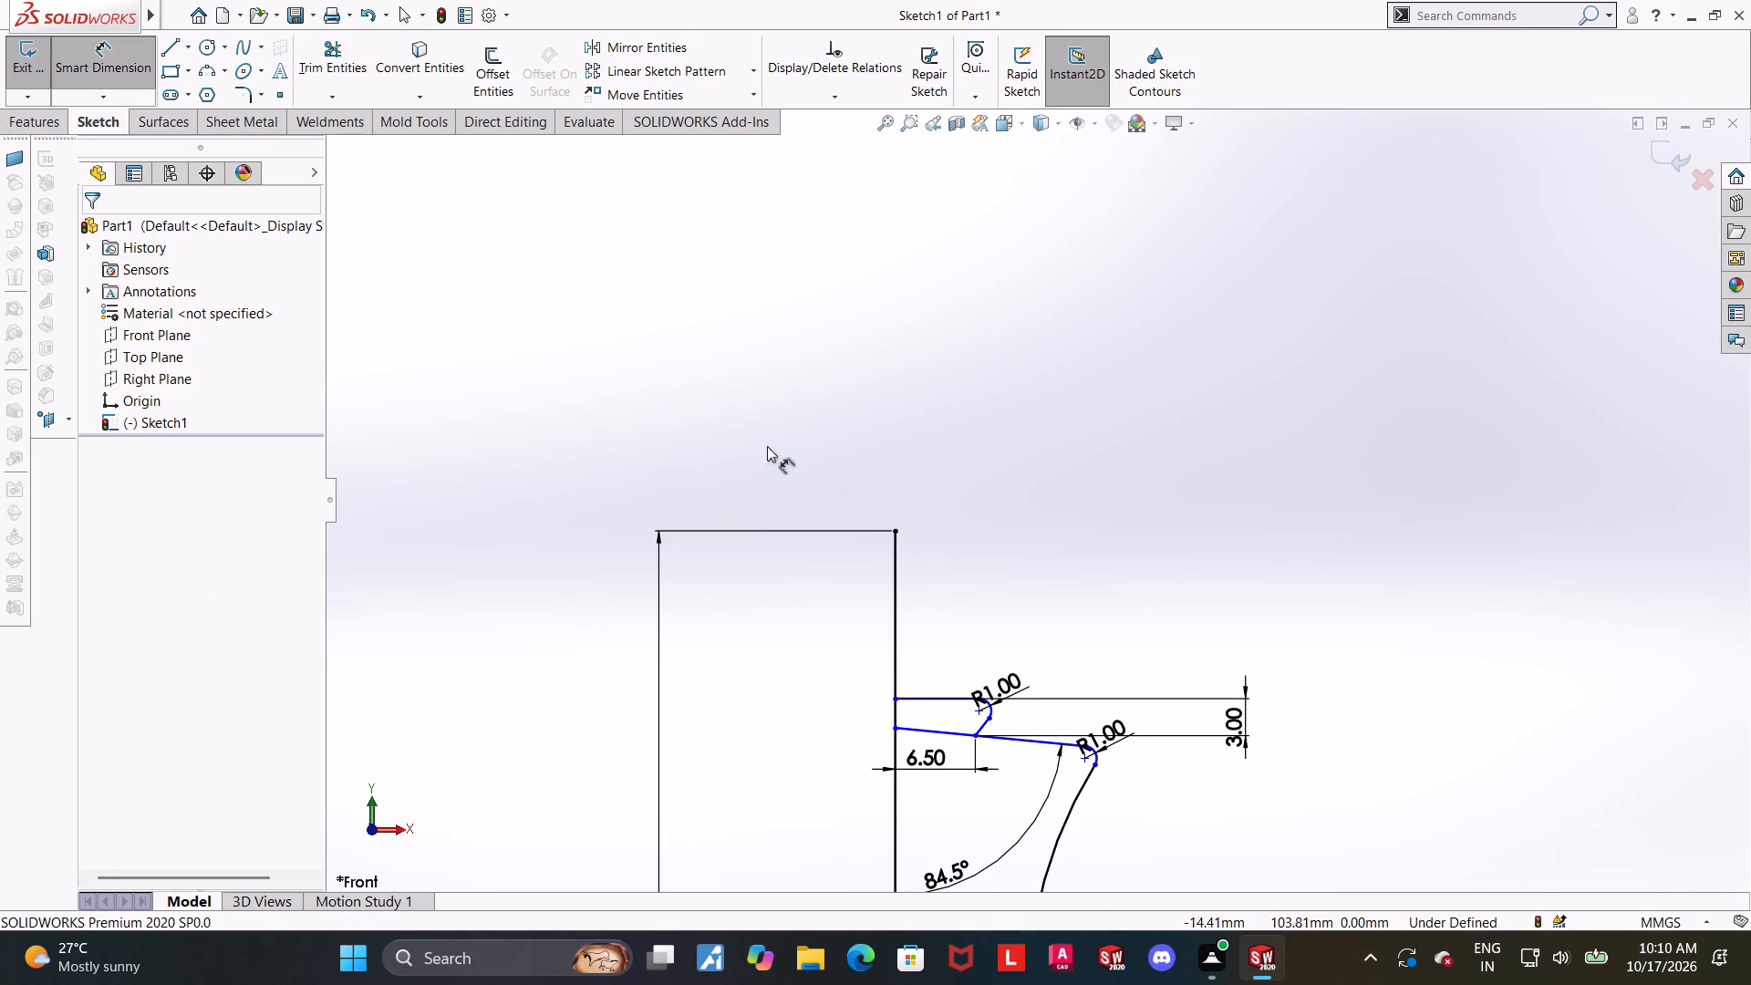
pyautogui.click(893, 700)
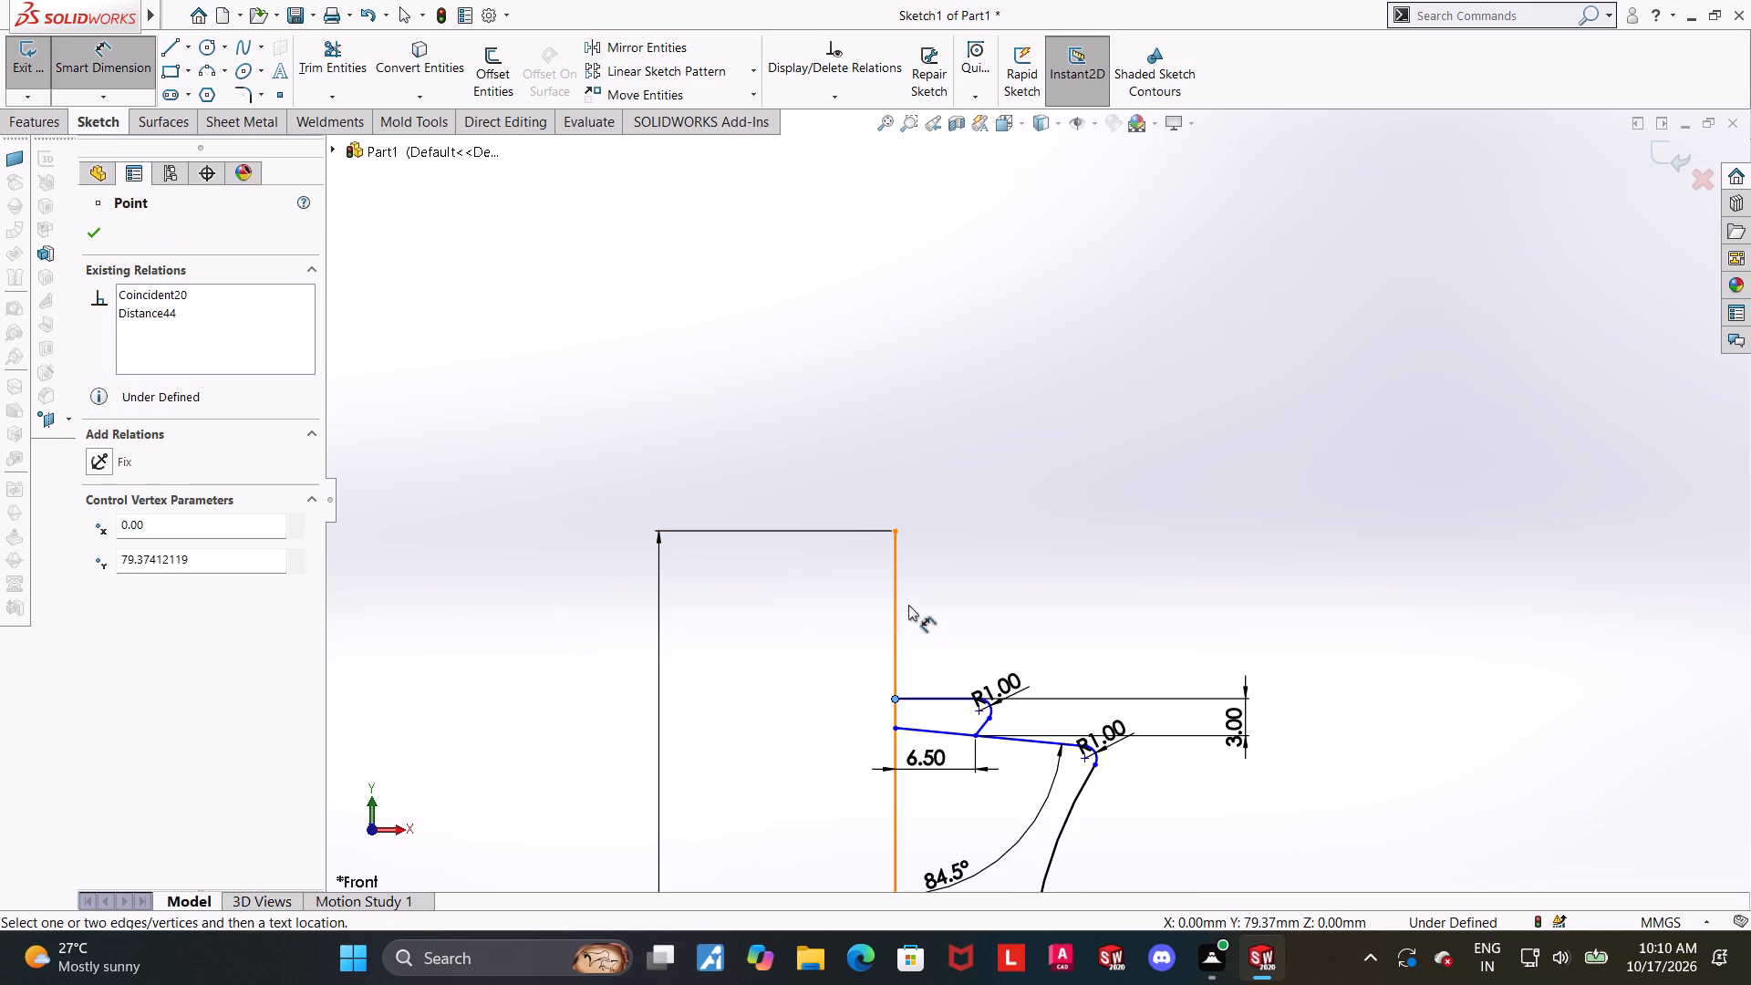
pyautogui.click(898, 532)
pyautogui.click(813, 589)
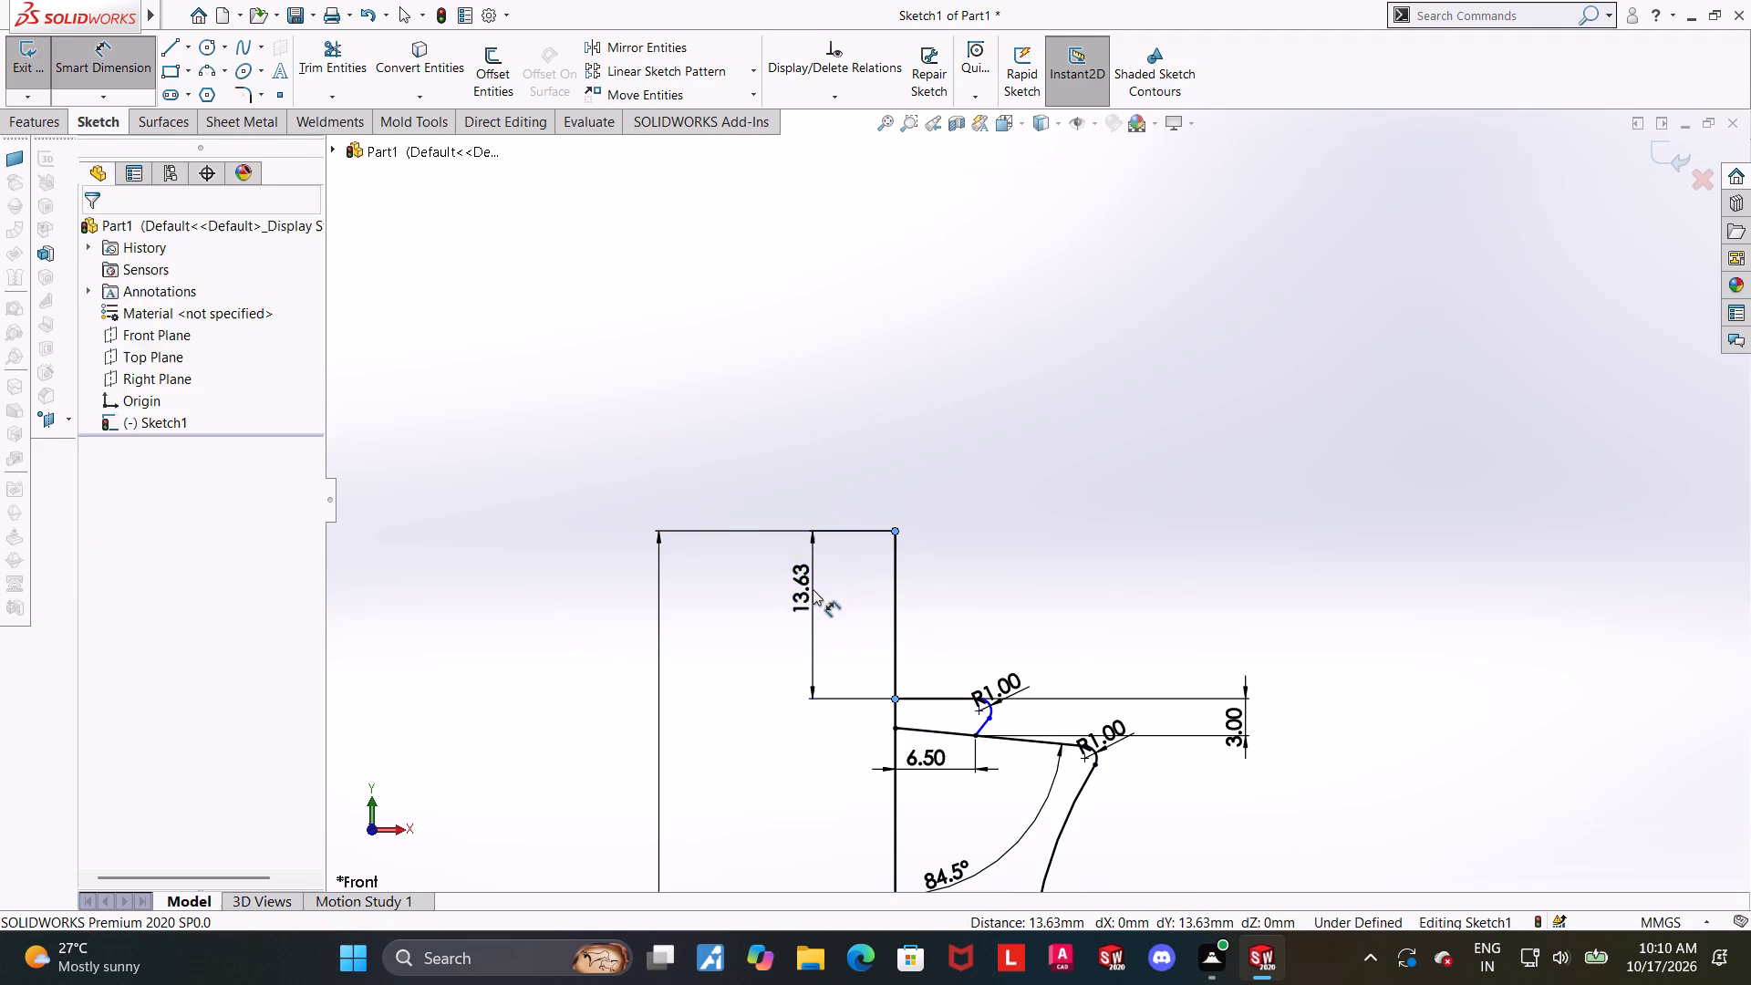
pyautogui.write('13')
pyautogui.press('Return')
pyautogui.press('Escape')
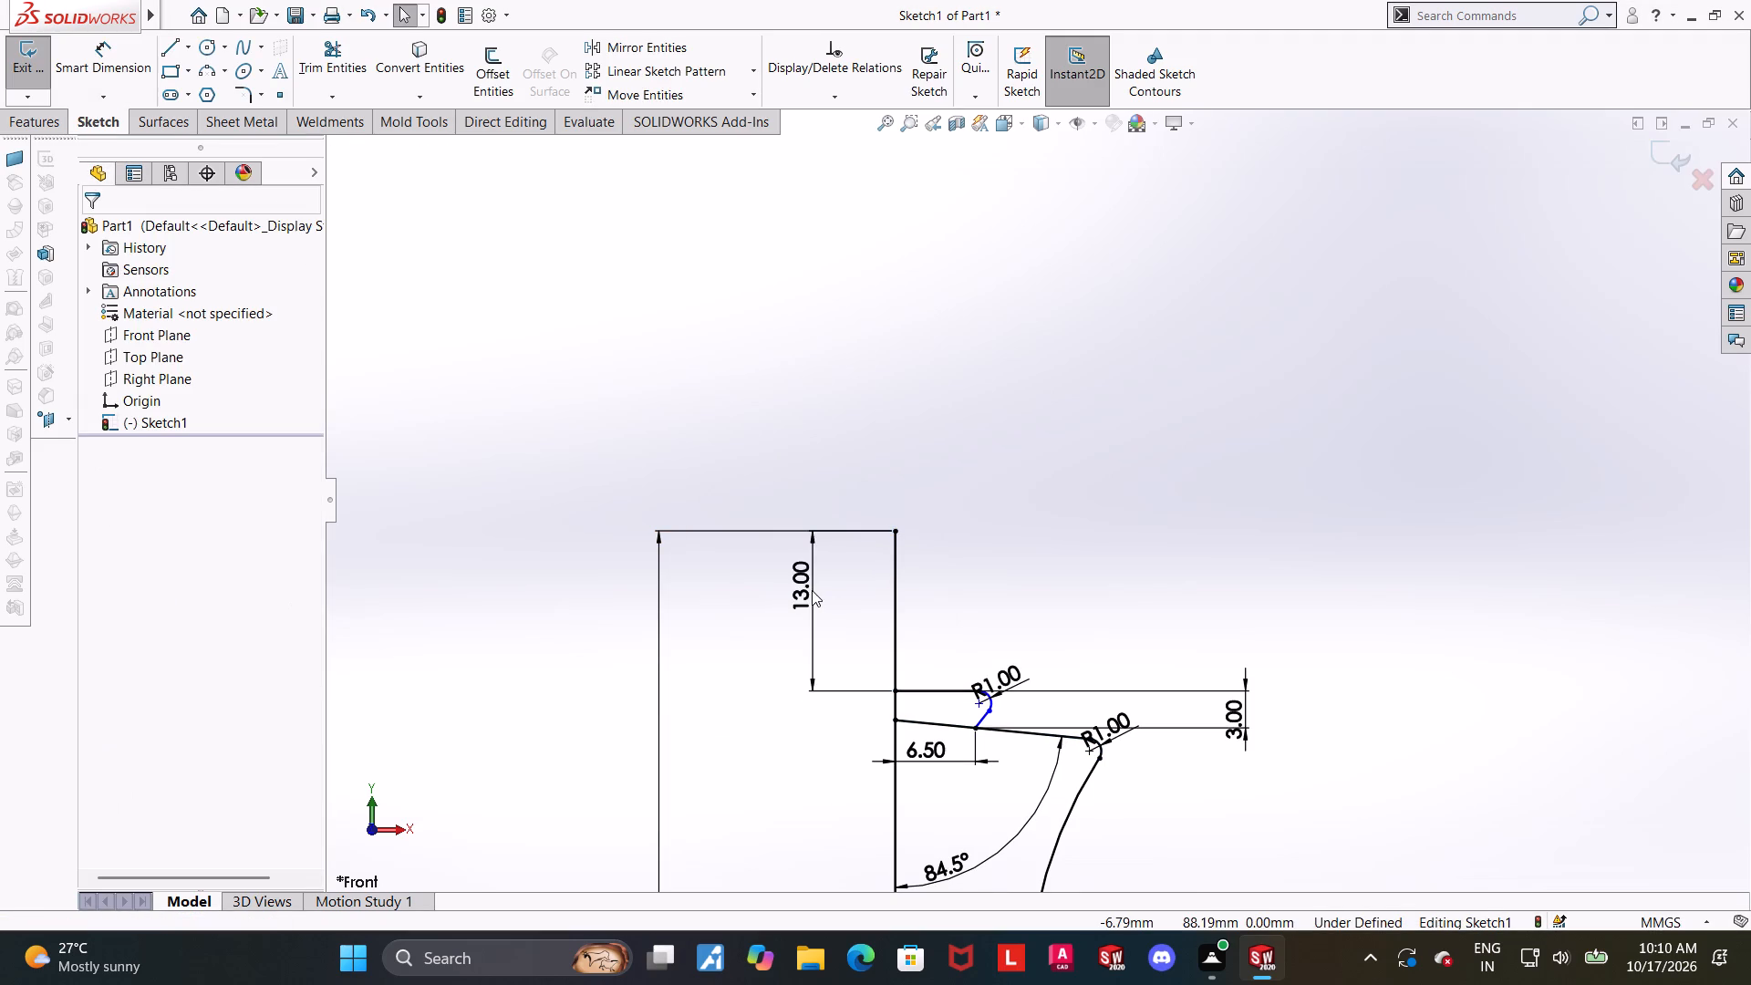
pyautogui.press('Escape')
pyautogui.scroll(-2, 914, 584)
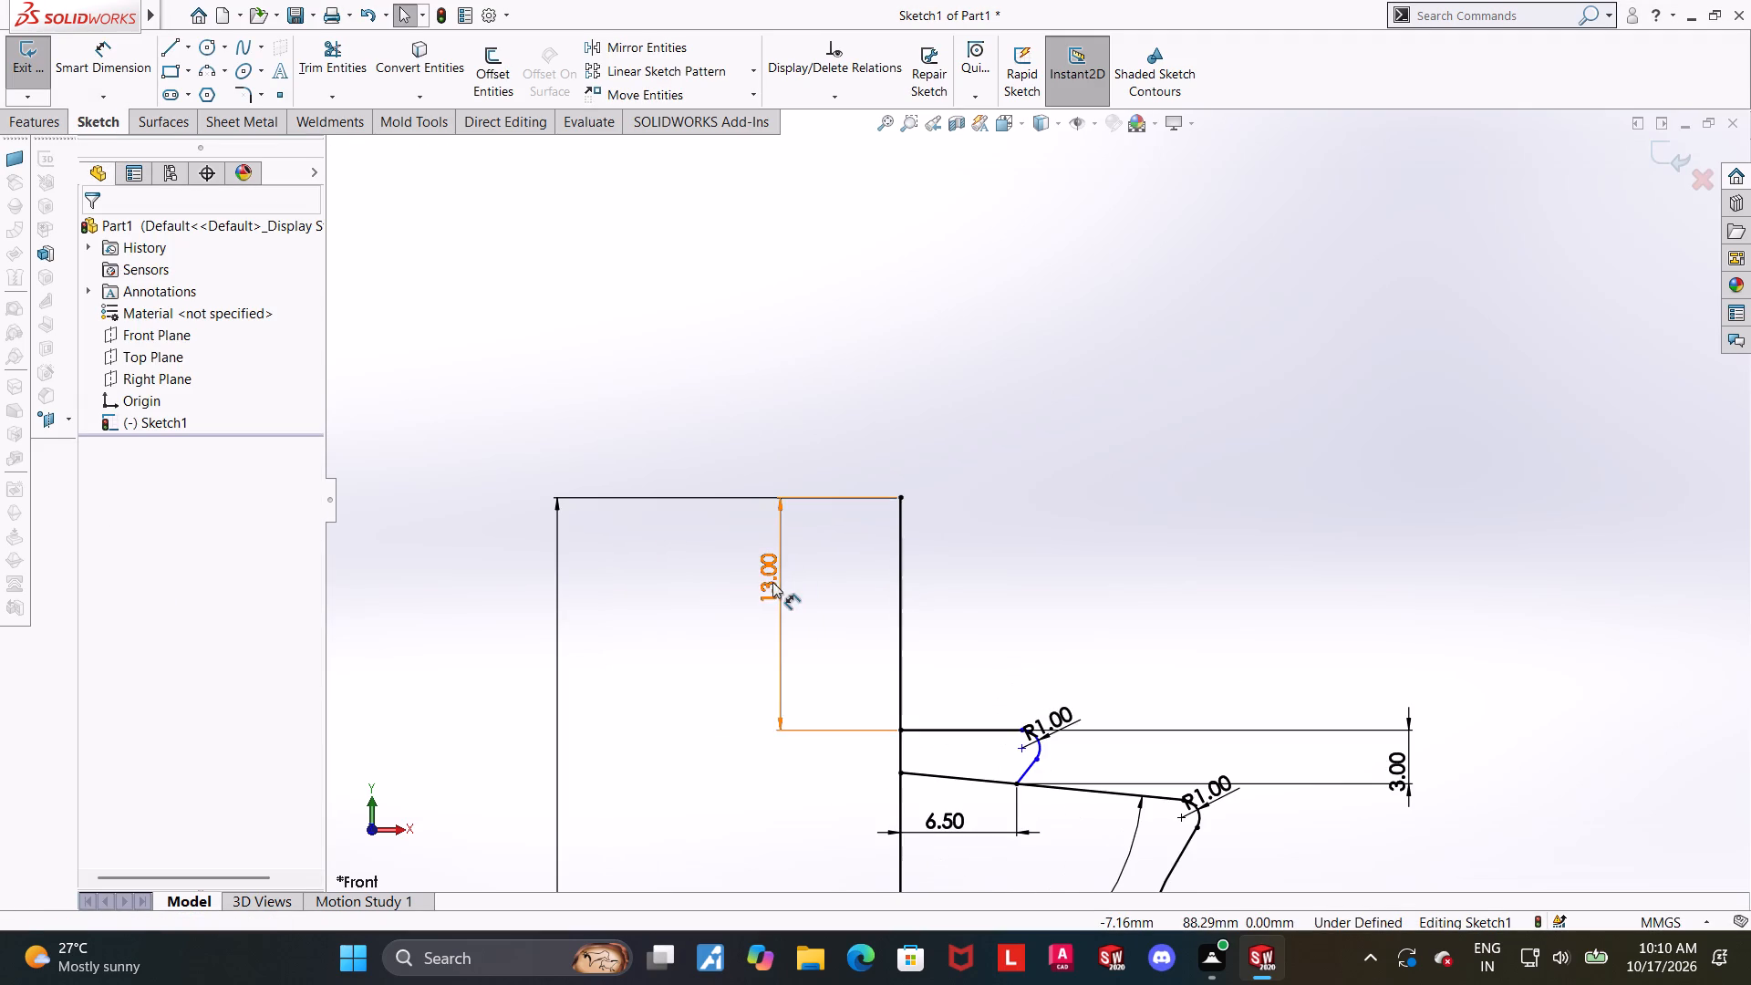
pyautogui.moveTo(772, 582); pyautogui.dragTo(508, 575)
pyautogui.press('Escape')
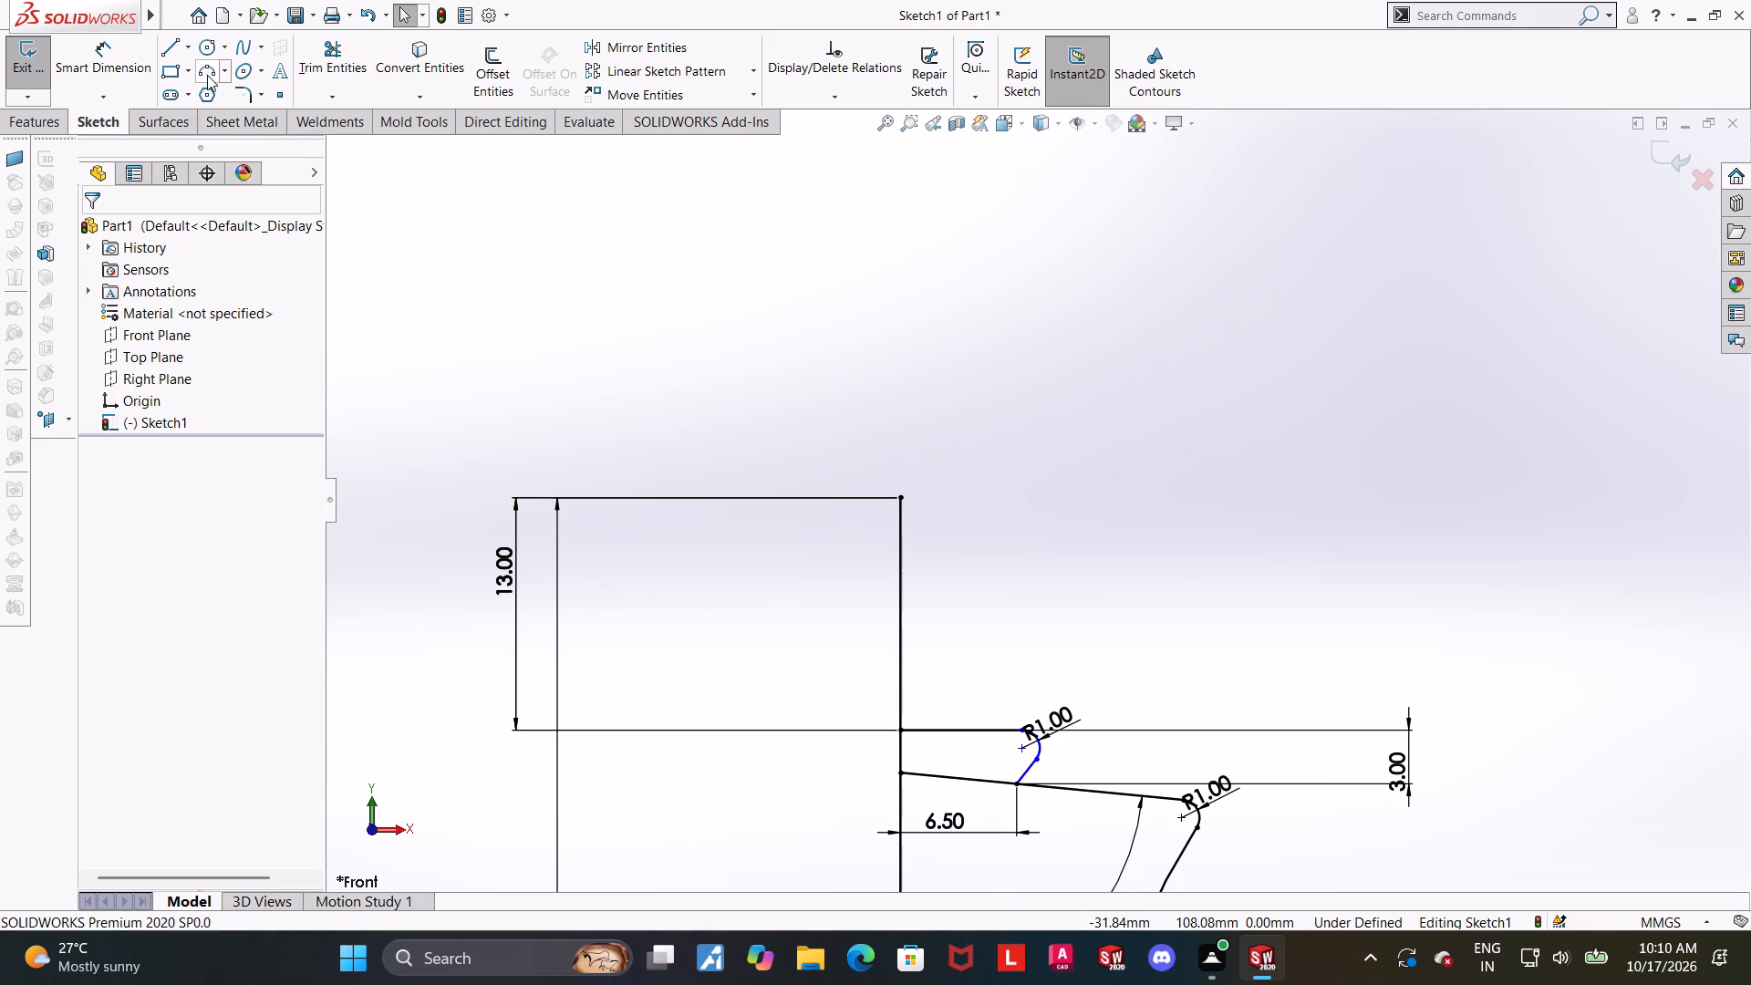
# Sketch a three-point quarter arc of about 12.7 mm radius from the short line's leg end outward to the height of the leg's top.
pyautogui.click(207, 75)
pyautogui.click(903, 731)
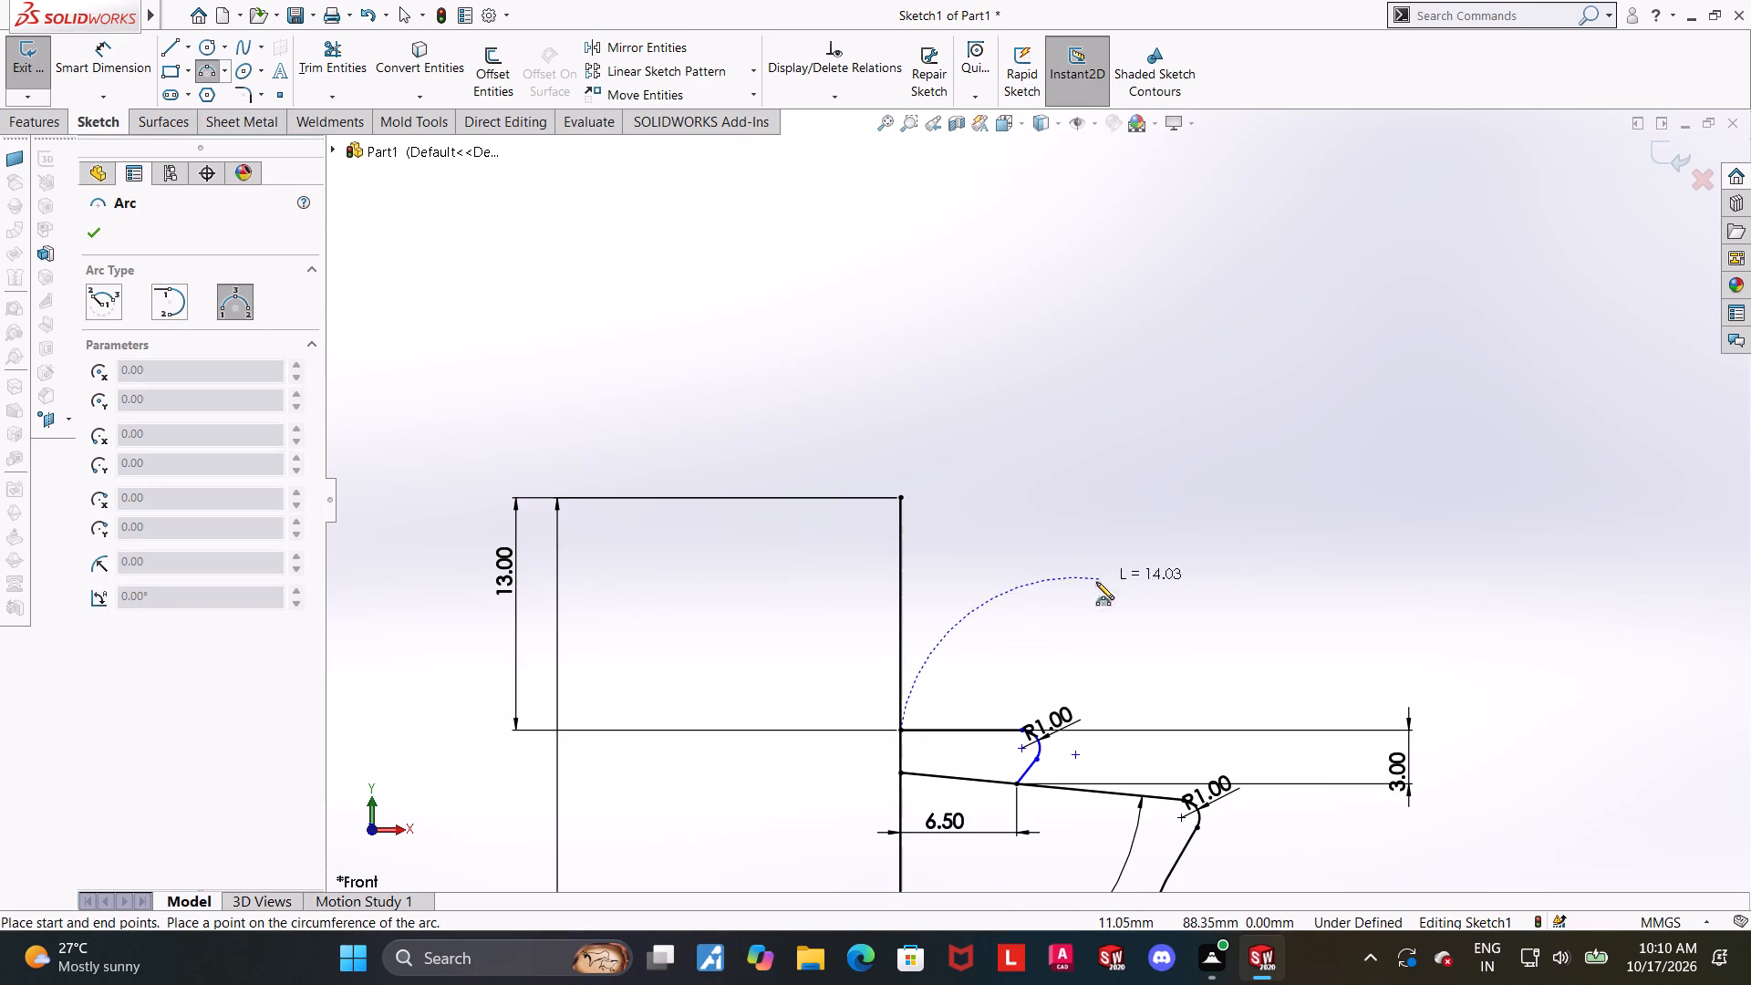
pyautogui.click(1124, 497)
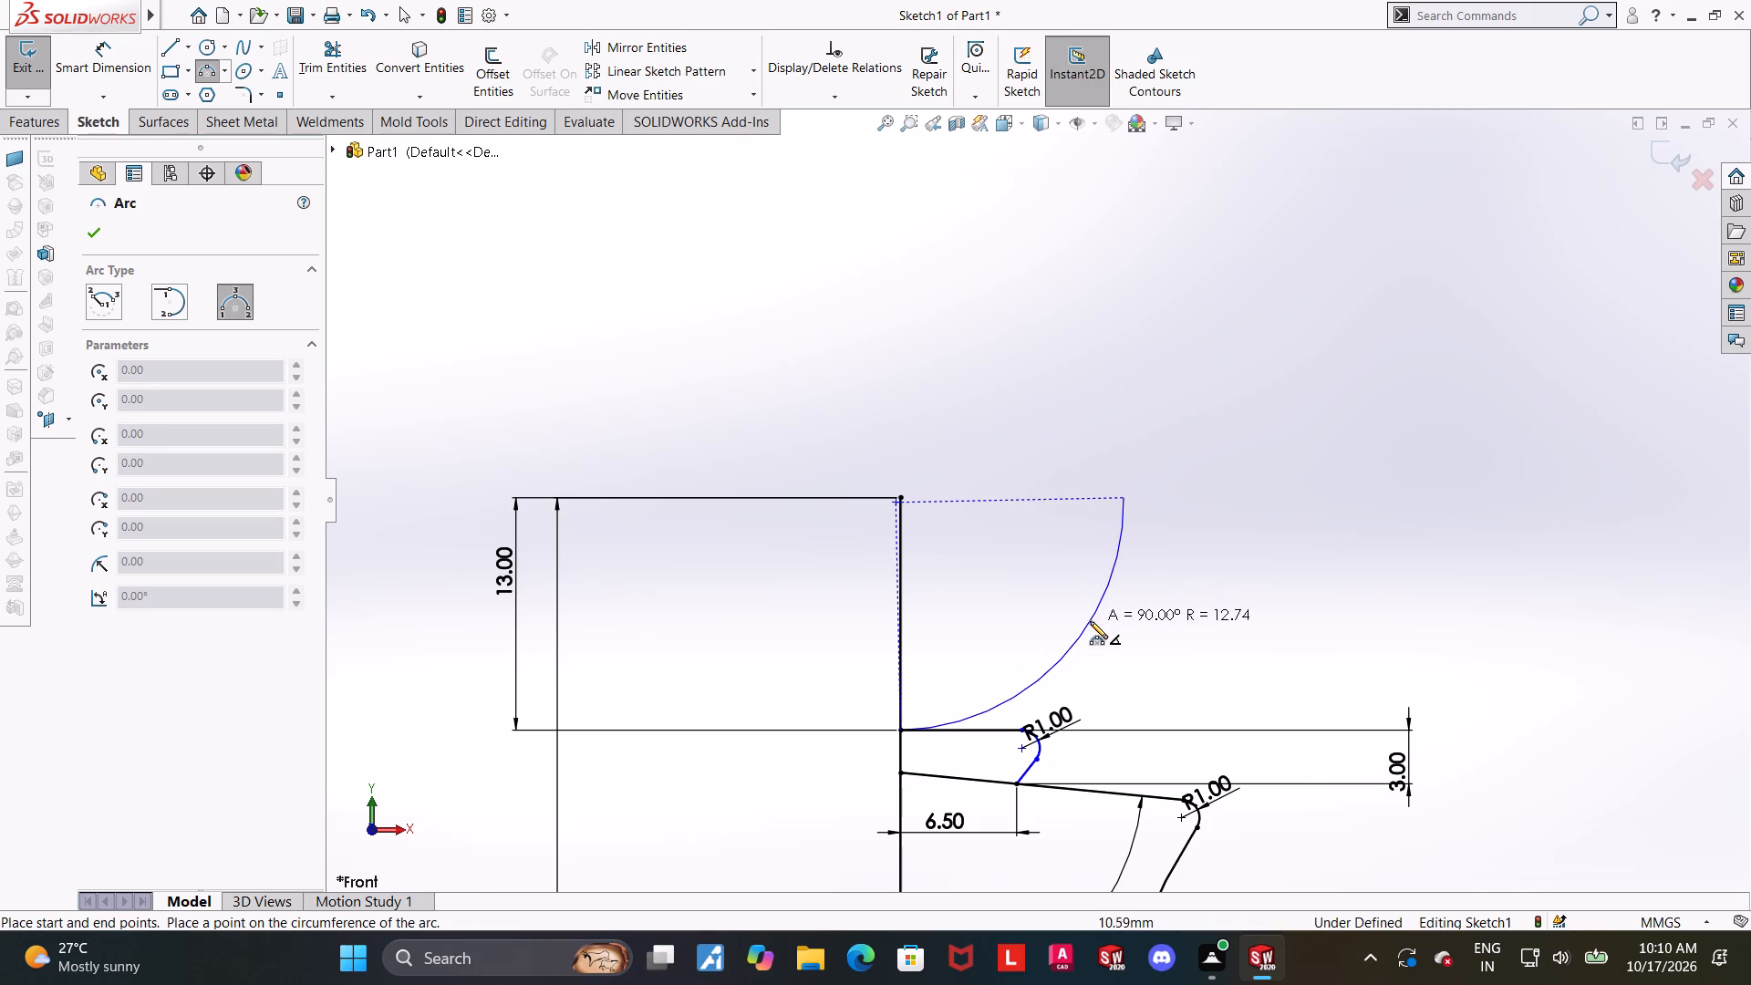
pyautogui.click(1091, 622)
pyautogui.press('Escape')
pyautogui.press('Escape')
# Dimension the new arc's radius as 28/2, giving 14 mm.
pyautogui.click(130, 56)
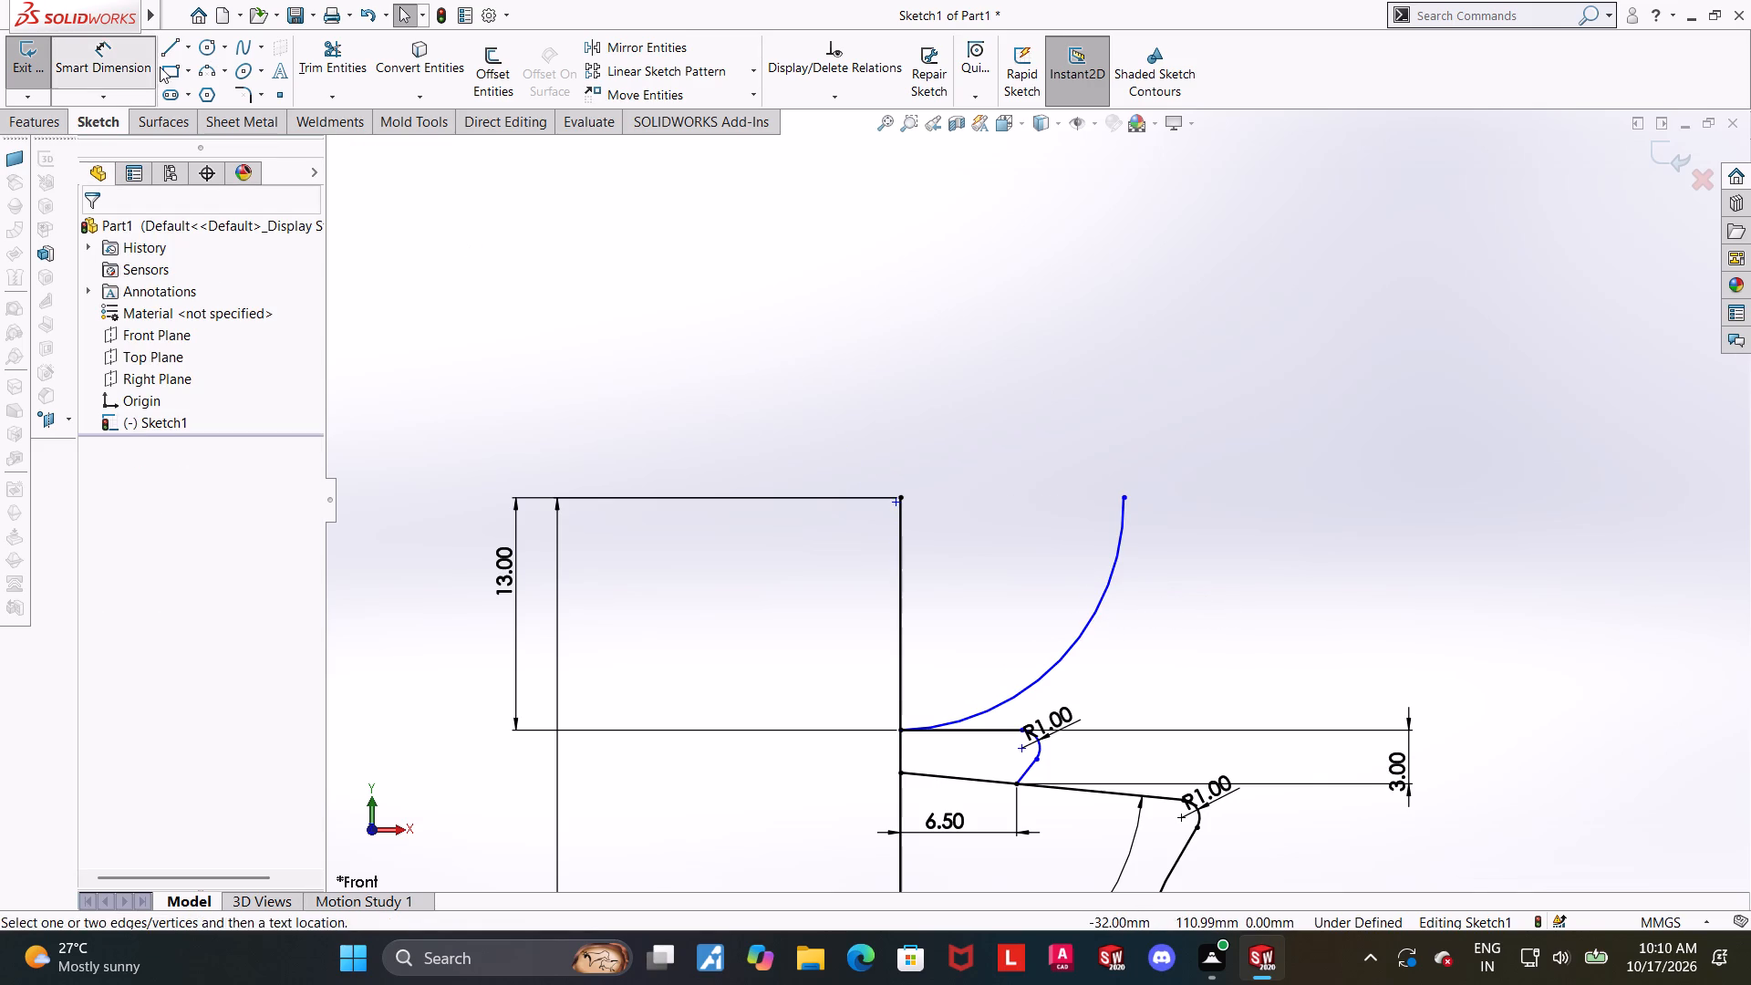
pyautogui.click(1103, 608)
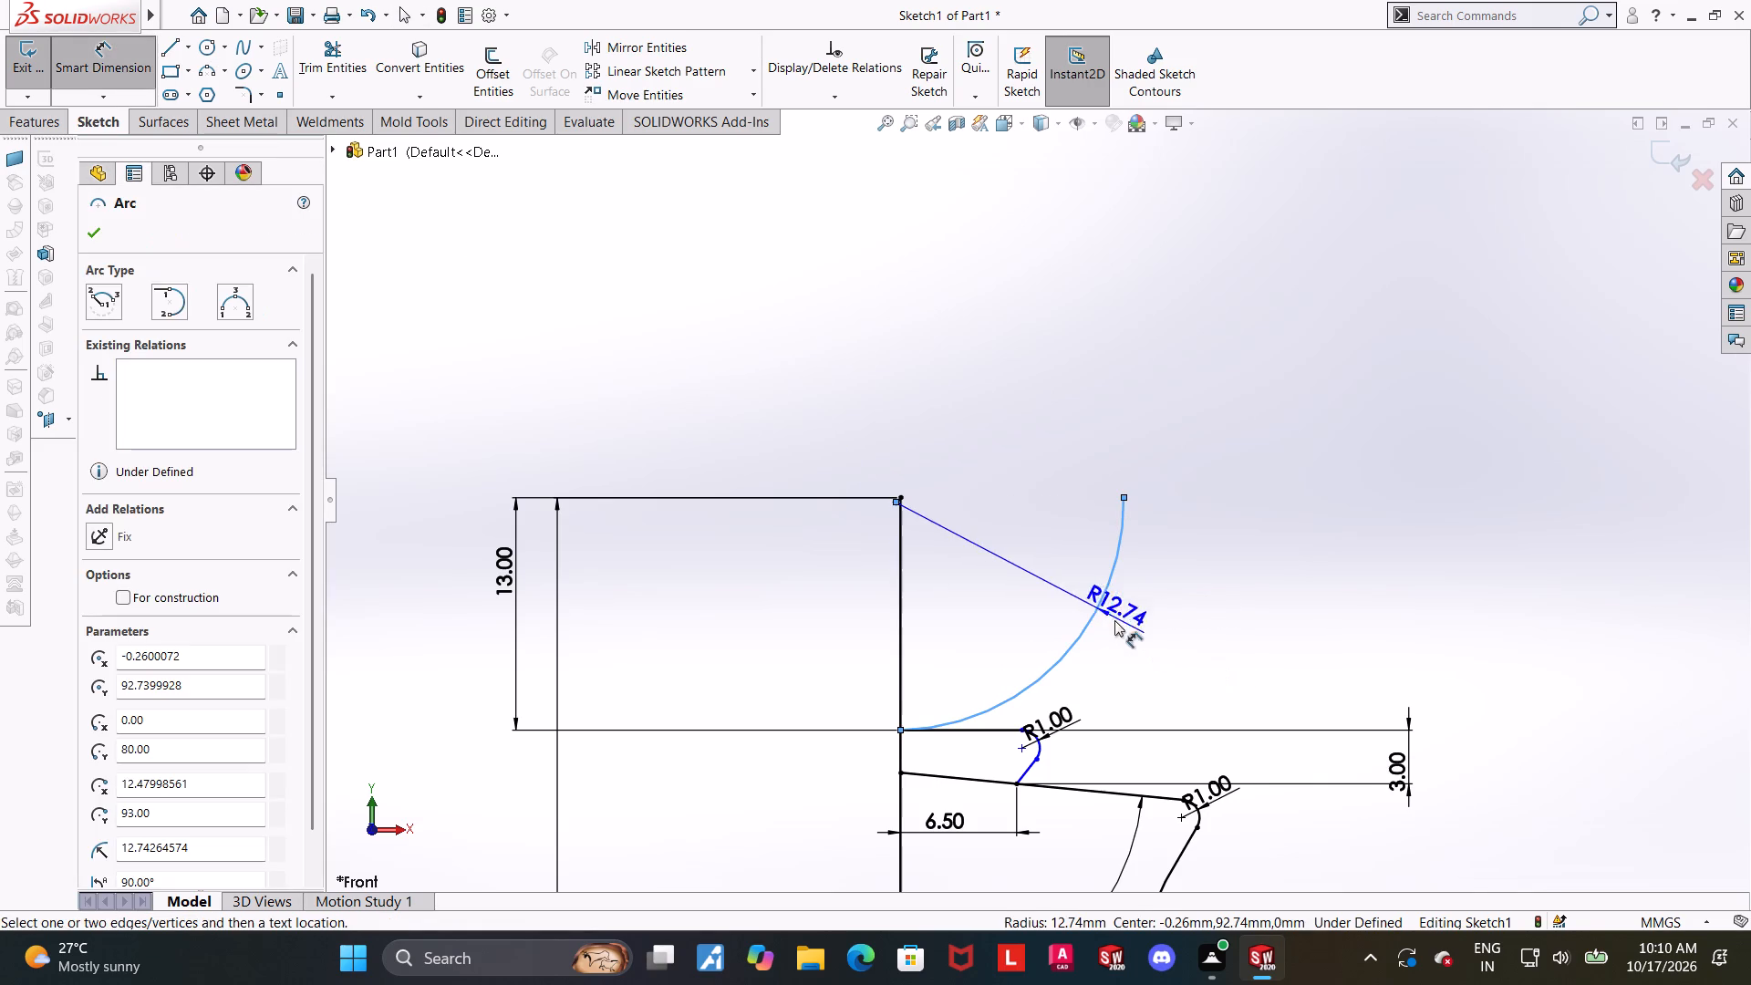
pyautogui.click(1139, 638)
pyautogui.press('1')
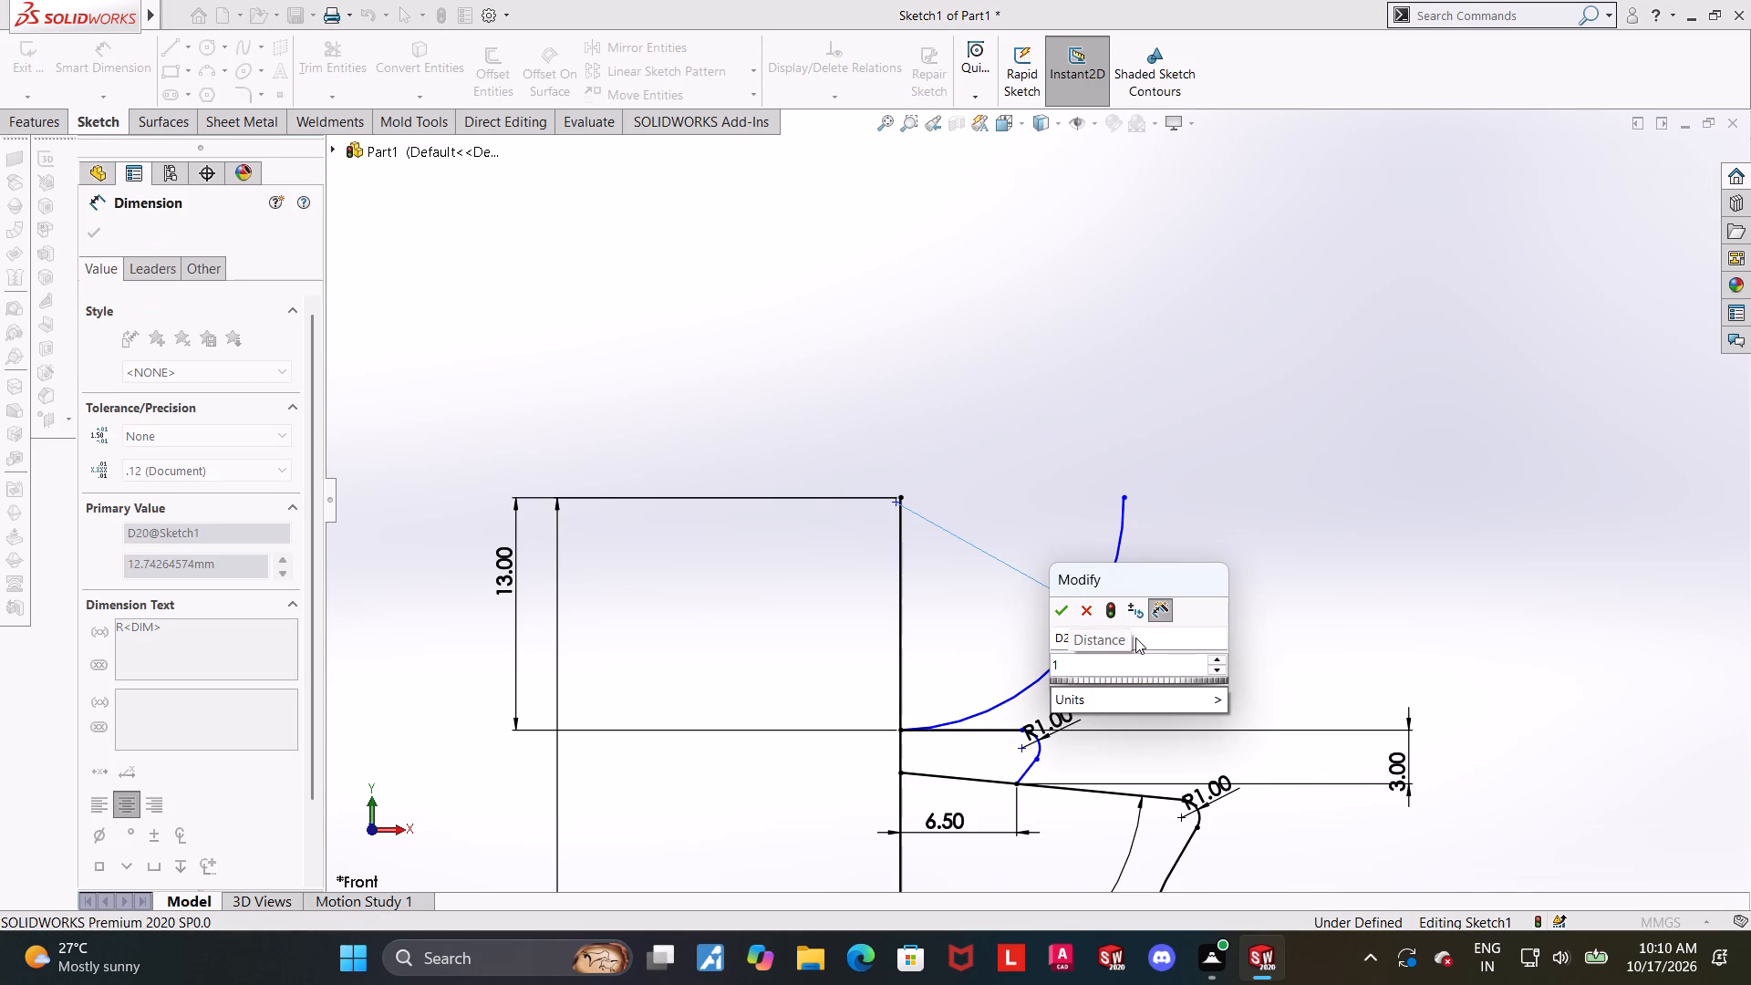
pyautogui.press('BackSpace')
pyautogui.press('BackSpace')
pyautogui.write('24')
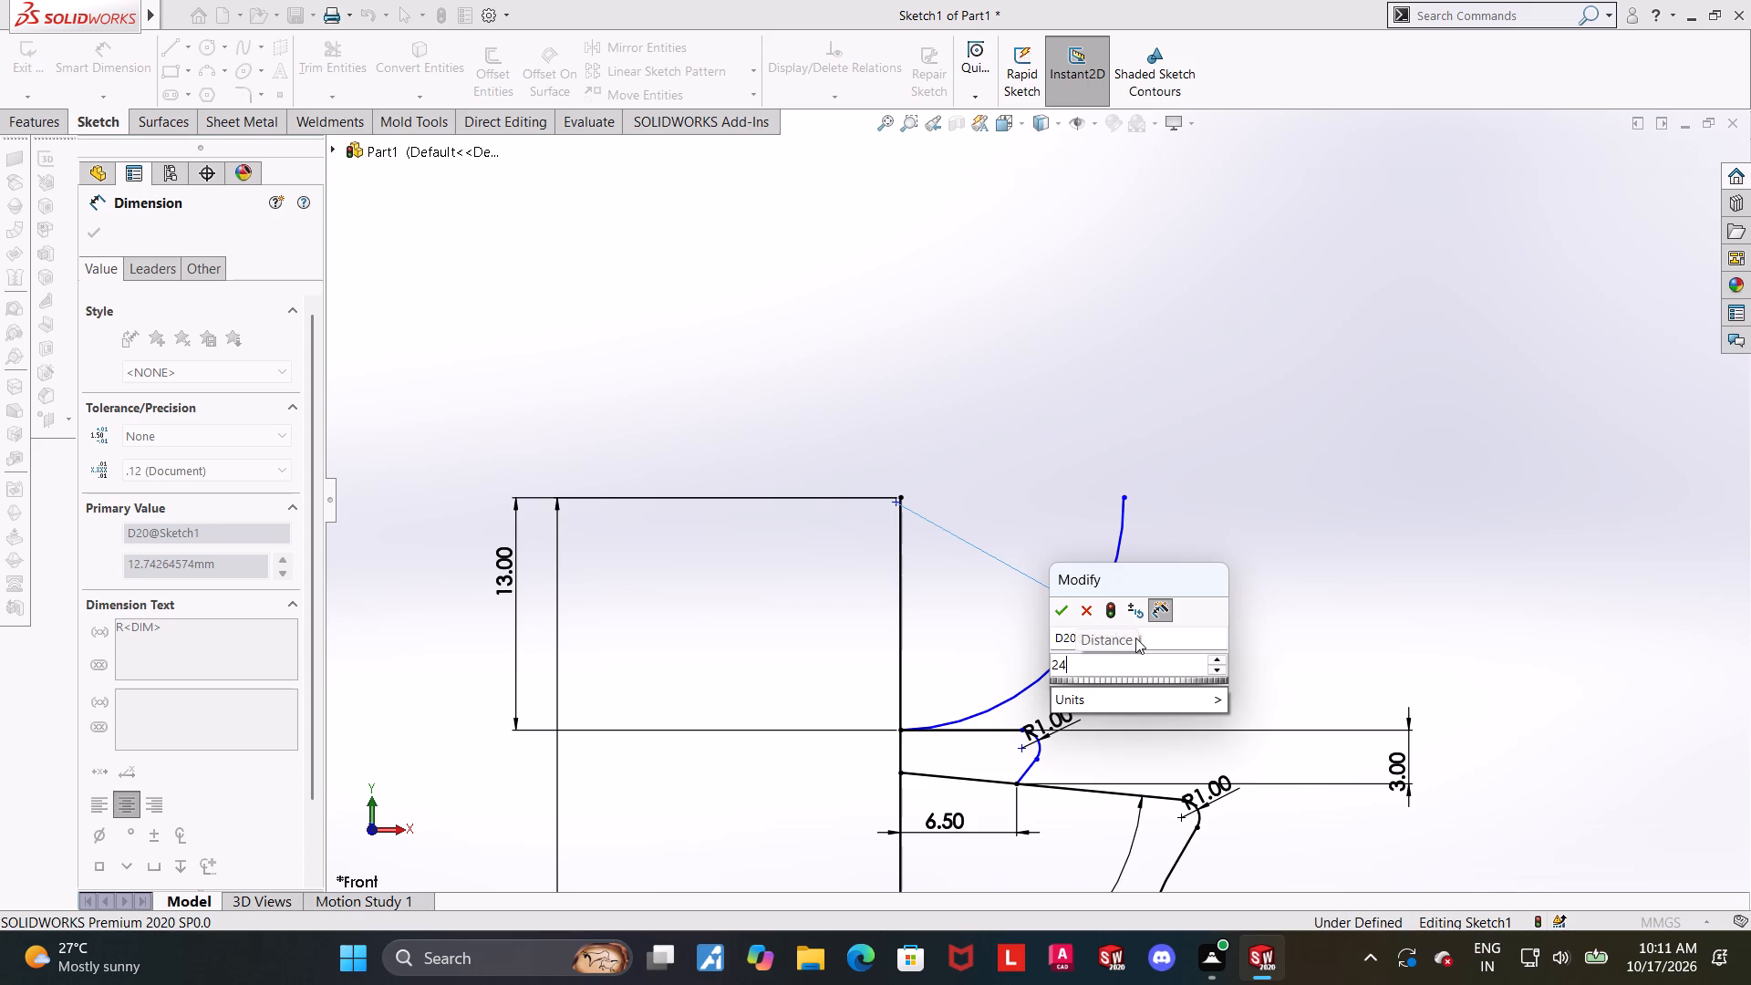
pyautogui.press('BackSpace')
pyautogui.write('8/2')
pyautogui.press('Return')
pyautogui.press('Escape')
pyautogui.click(1366, 592)
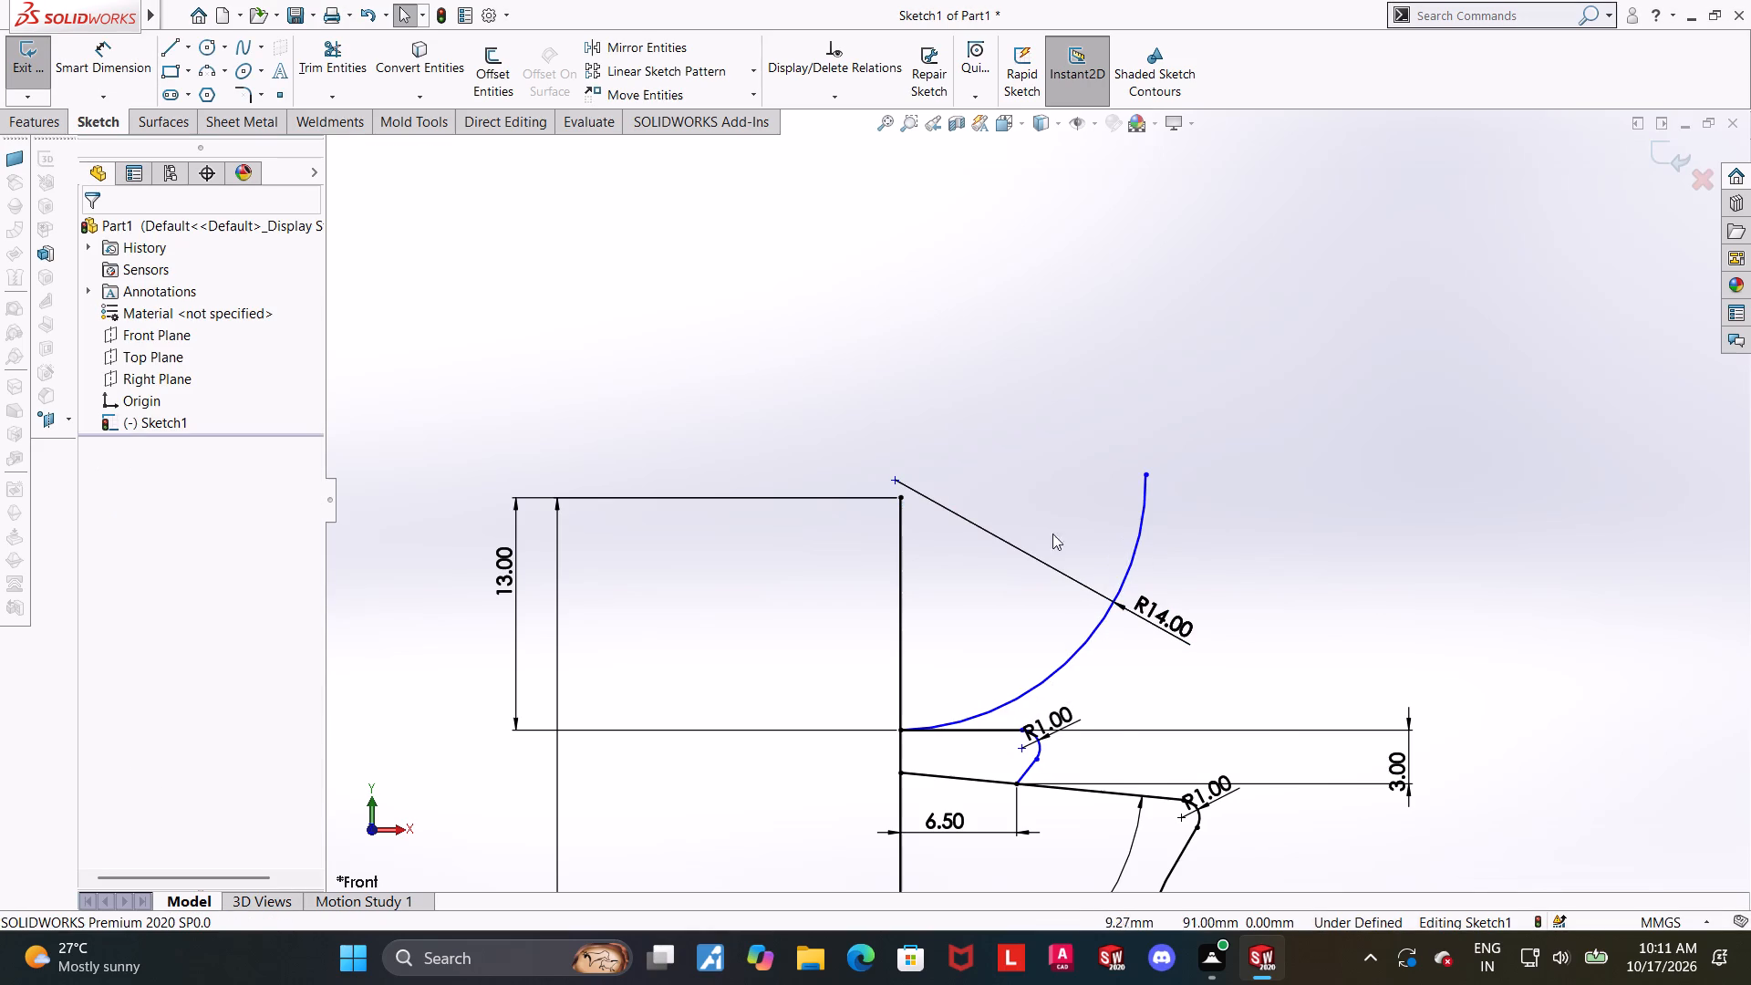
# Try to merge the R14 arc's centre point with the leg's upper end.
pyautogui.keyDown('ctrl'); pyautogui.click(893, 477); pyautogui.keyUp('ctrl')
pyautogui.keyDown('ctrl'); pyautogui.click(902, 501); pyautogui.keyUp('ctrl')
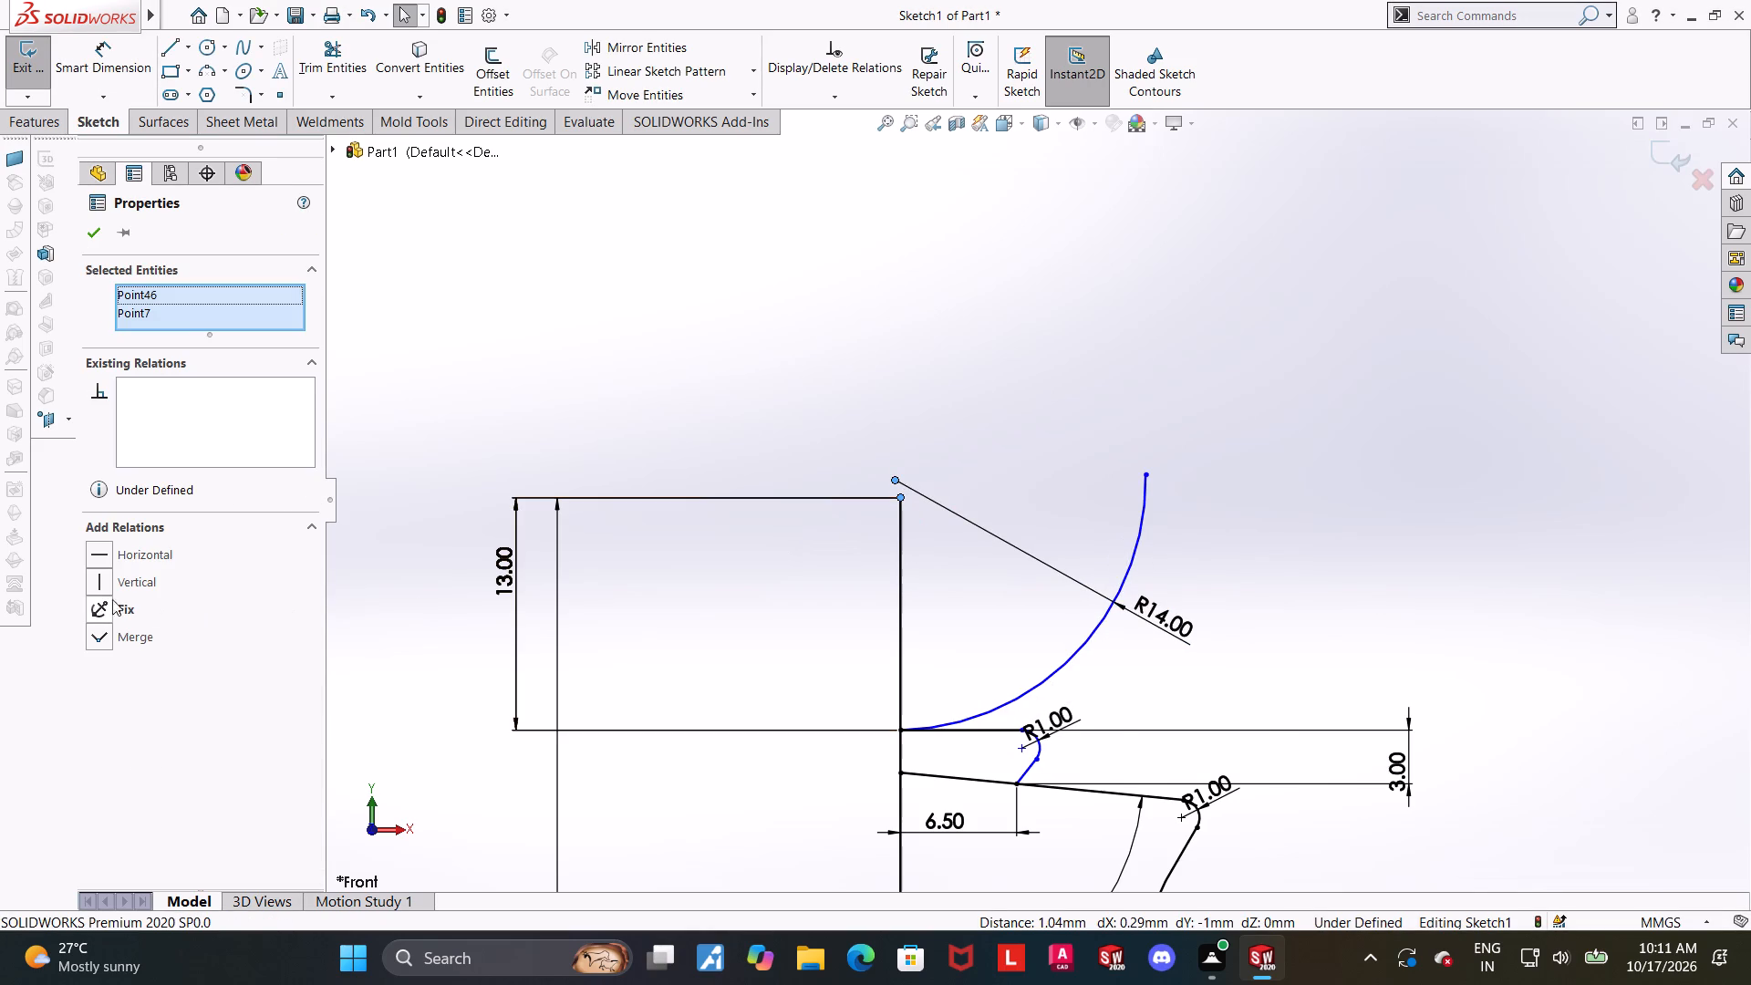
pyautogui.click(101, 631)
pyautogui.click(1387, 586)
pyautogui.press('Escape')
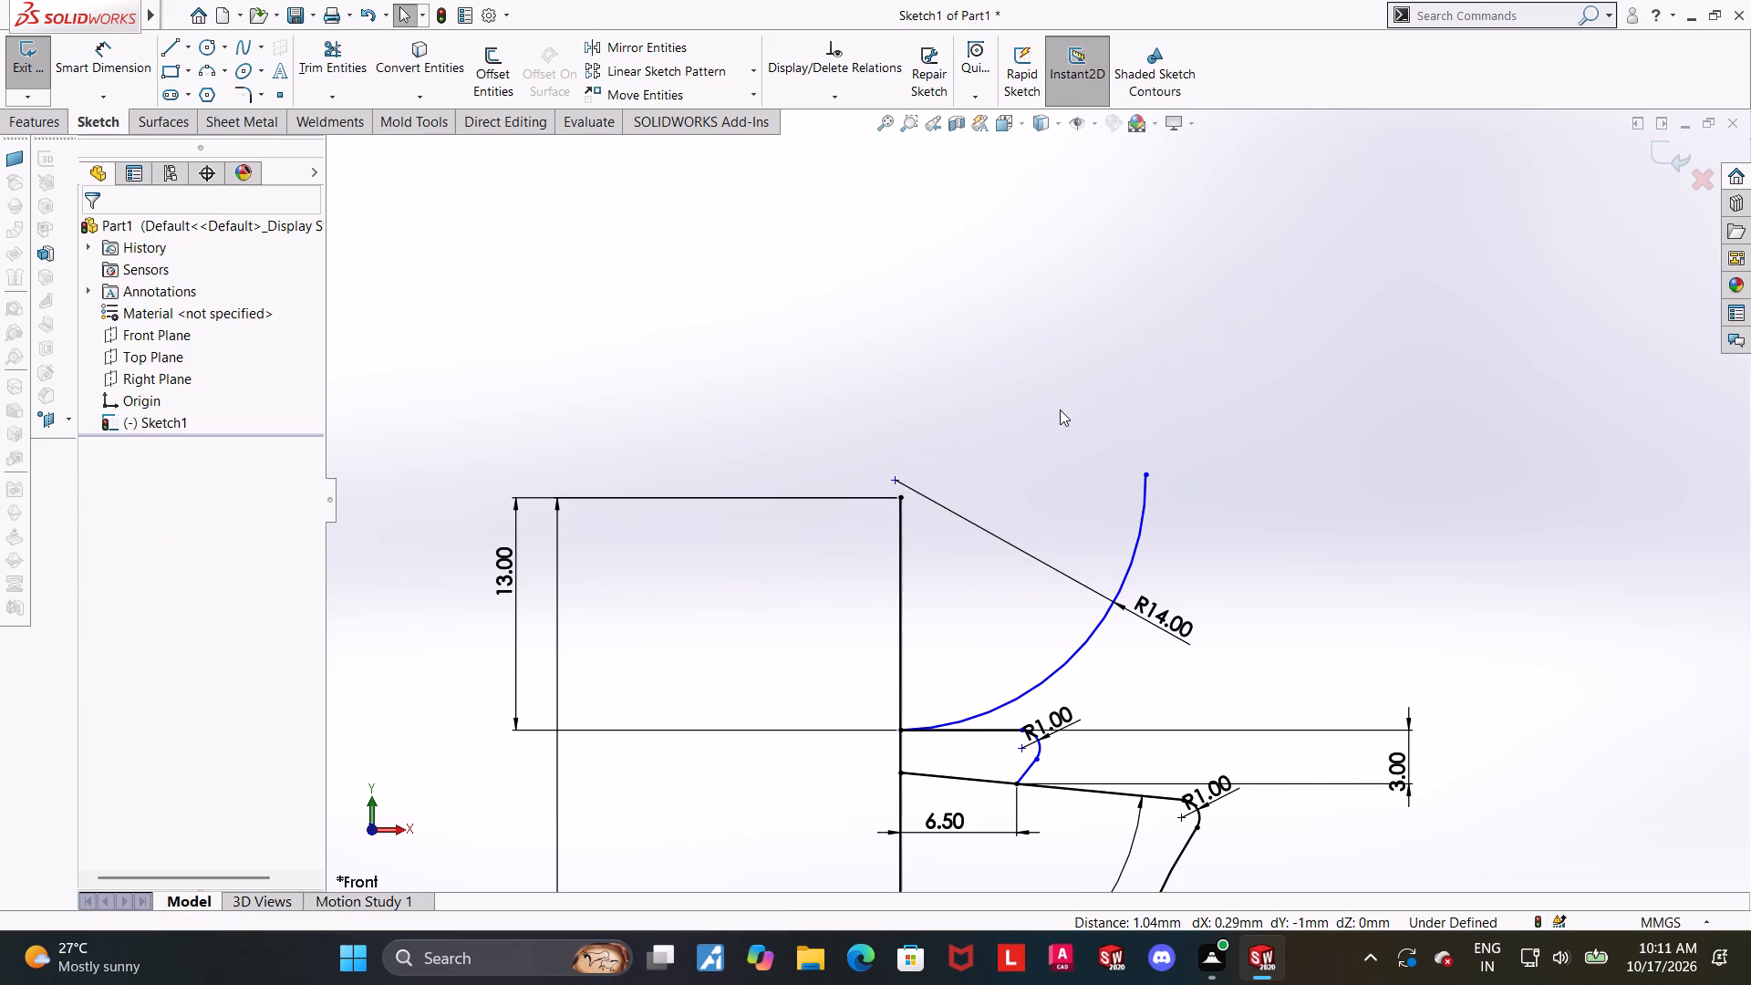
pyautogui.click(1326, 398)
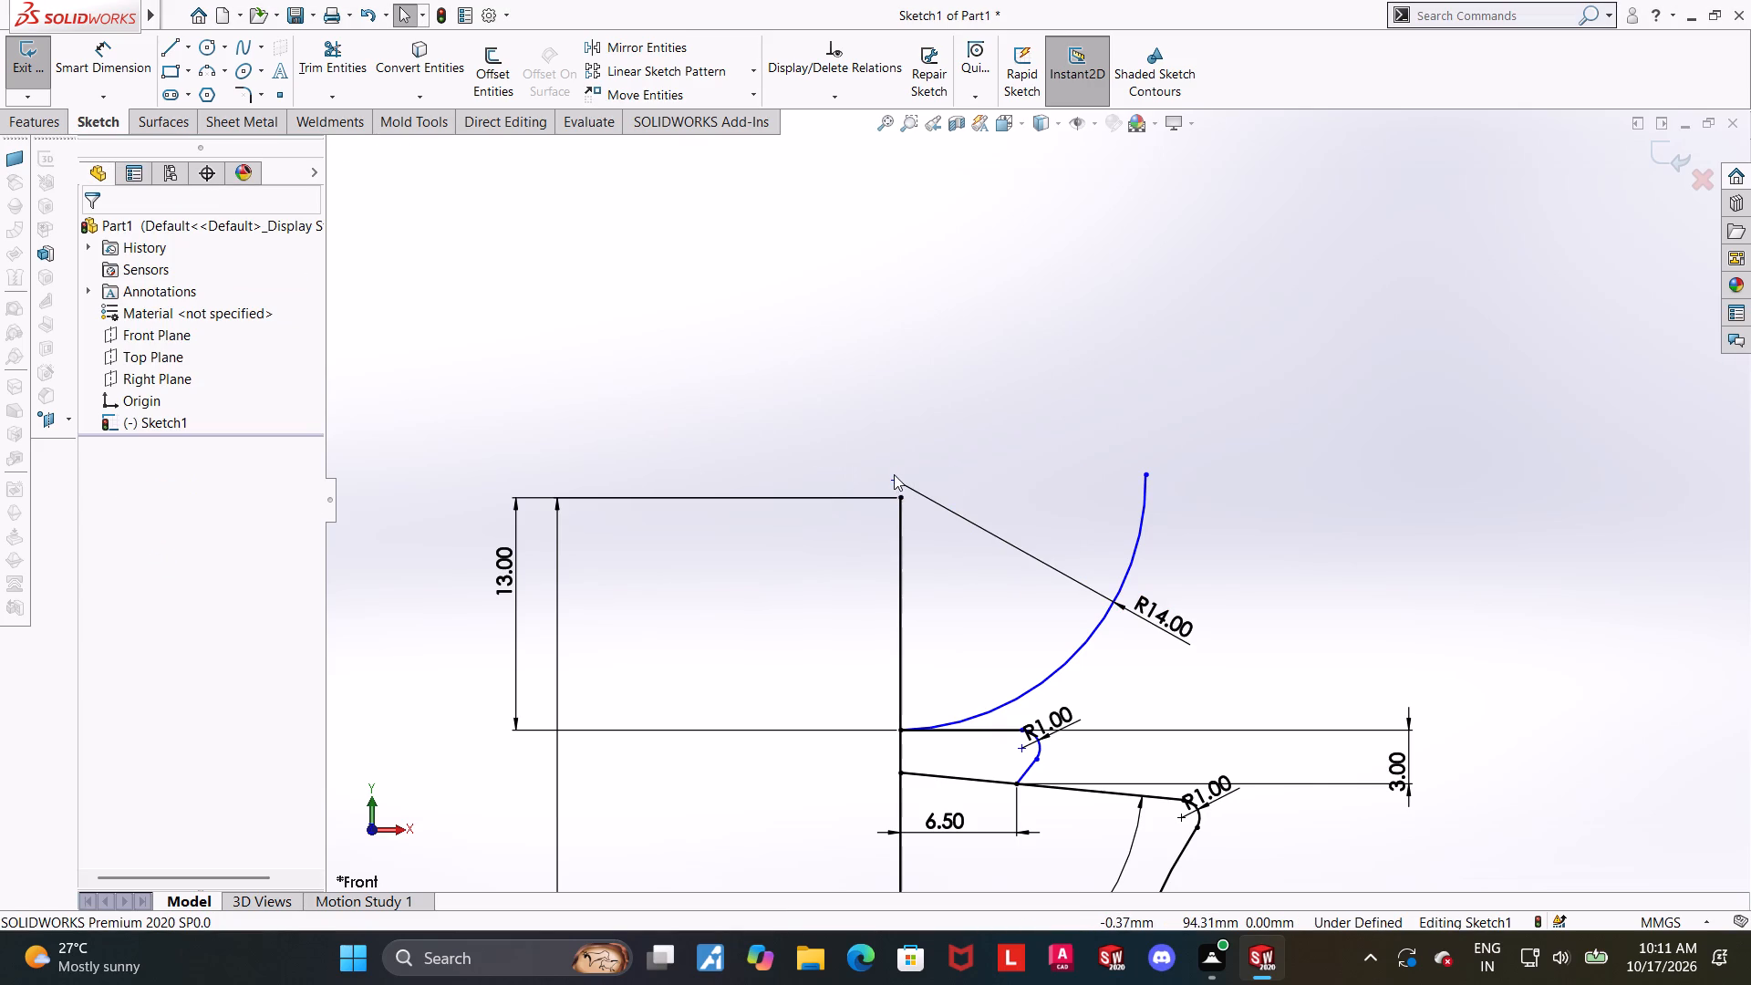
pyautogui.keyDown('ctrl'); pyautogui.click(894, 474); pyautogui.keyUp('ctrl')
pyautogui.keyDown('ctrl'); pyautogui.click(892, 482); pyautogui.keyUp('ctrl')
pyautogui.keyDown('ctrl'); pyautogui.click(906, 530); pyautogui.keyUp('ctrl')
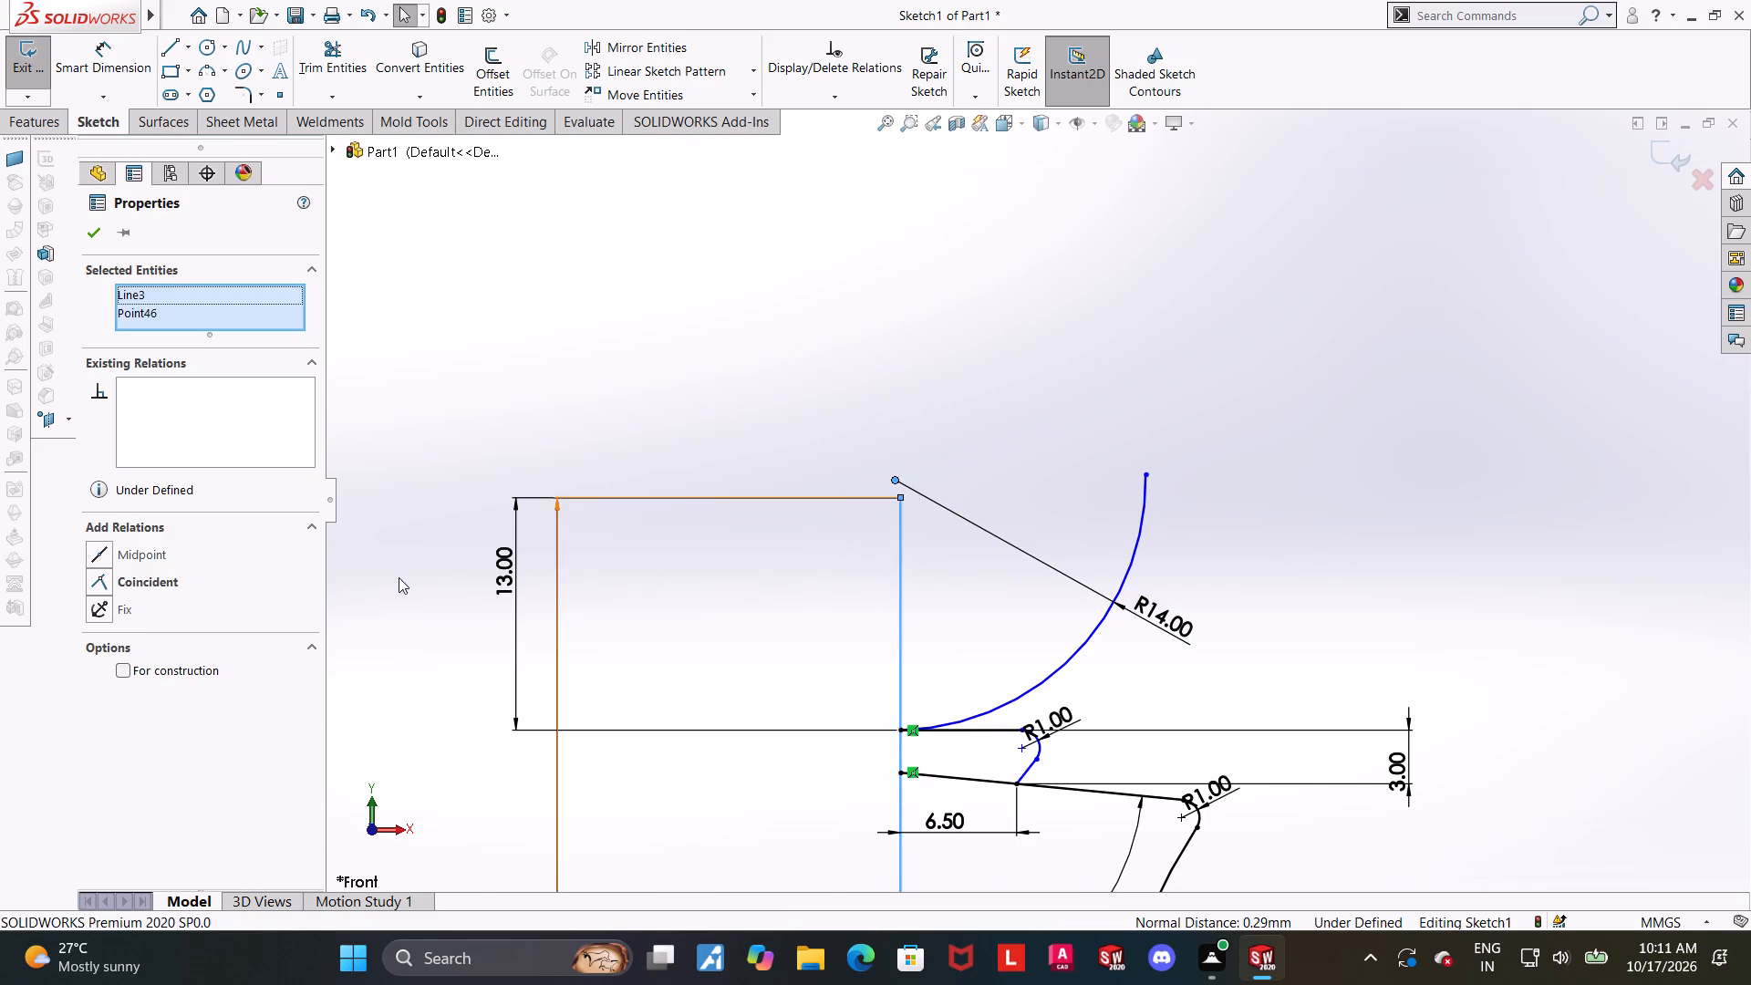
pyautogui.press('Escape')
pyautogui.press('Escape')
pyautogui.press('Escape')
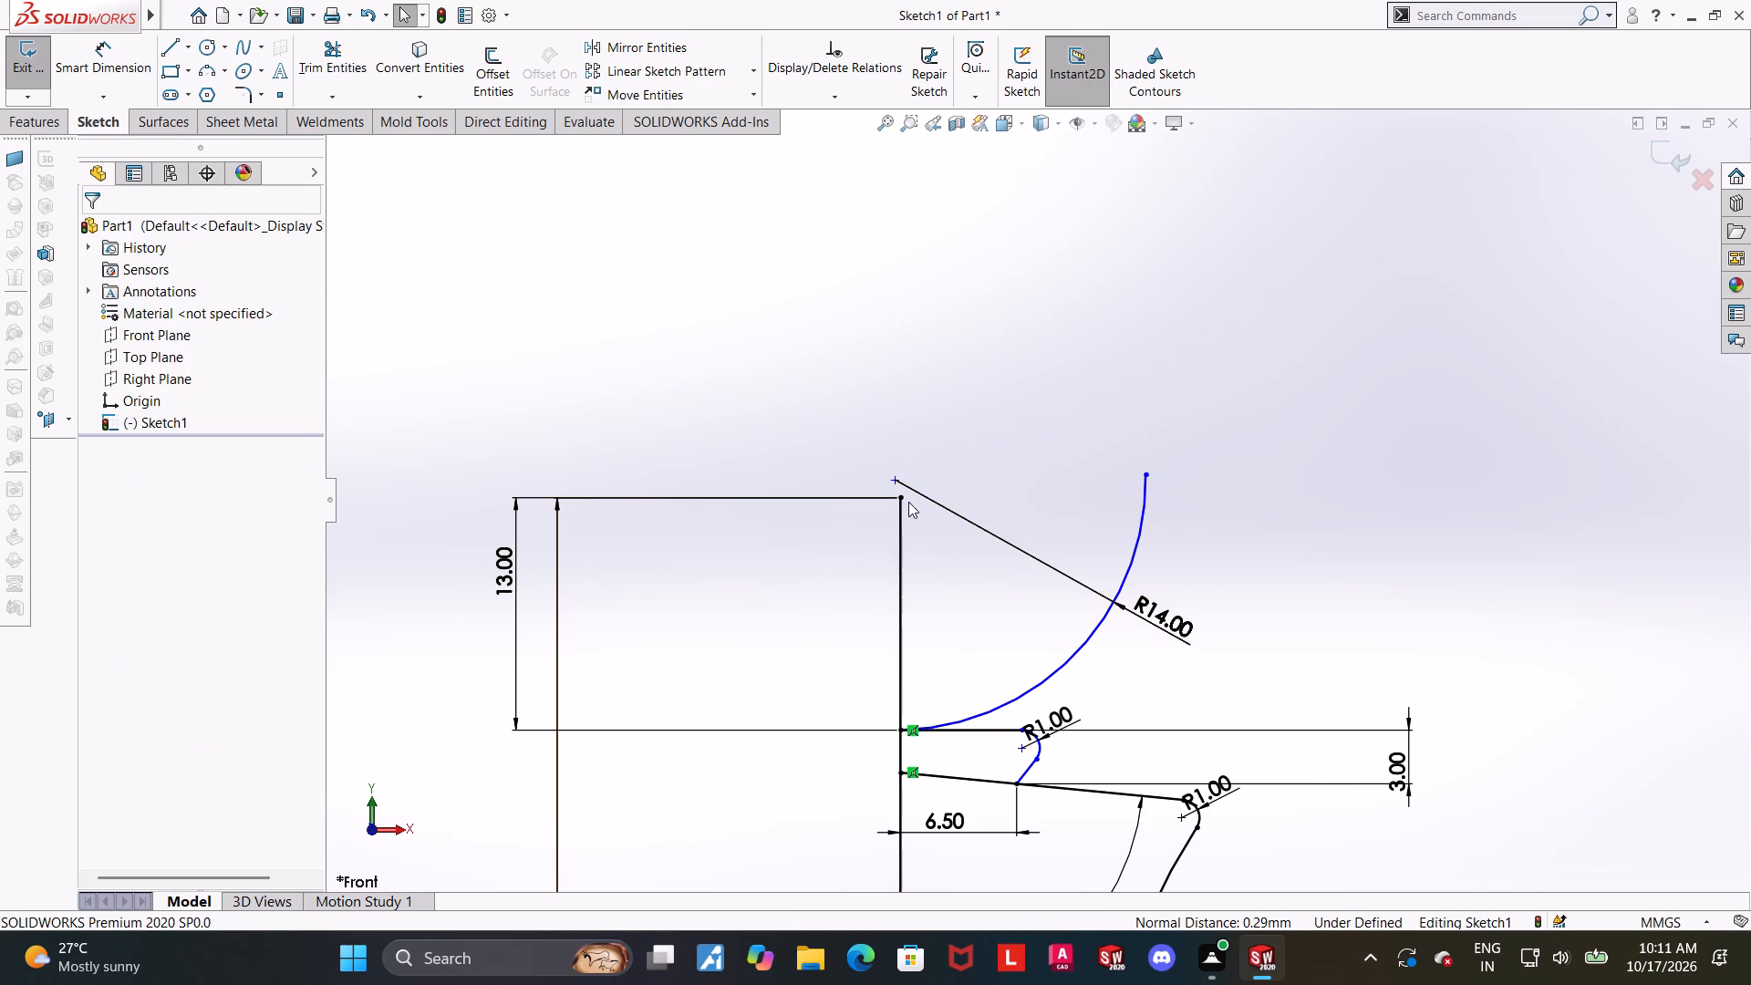
# Add a Vertical relation between the R14 arc's centre point and the leg's upper end.
pyautogui.click(904, 497)
pyautogui.keyDown('ctrl'); pyautogui.click(896, 482); pyautogui.keyUp('ctrl')
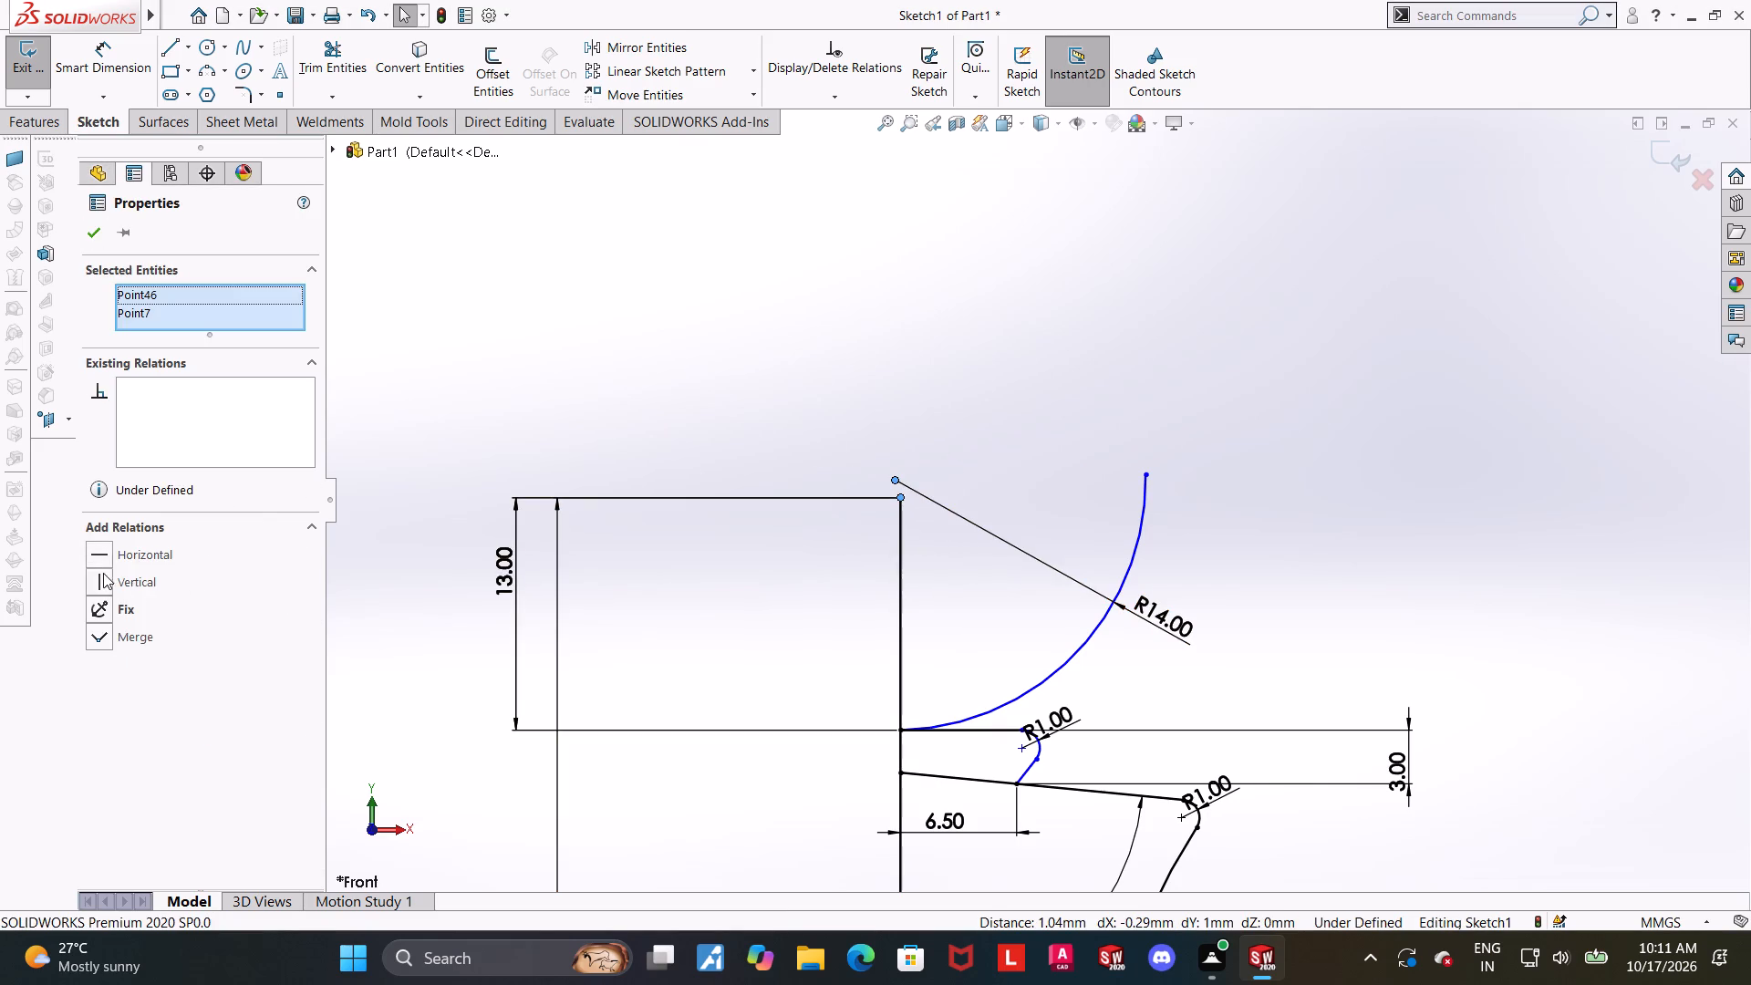
pyautogui.click(103, 573)
pyautogui.click(1201, 523)
pyautogui.scroll(2, 1205, 520)
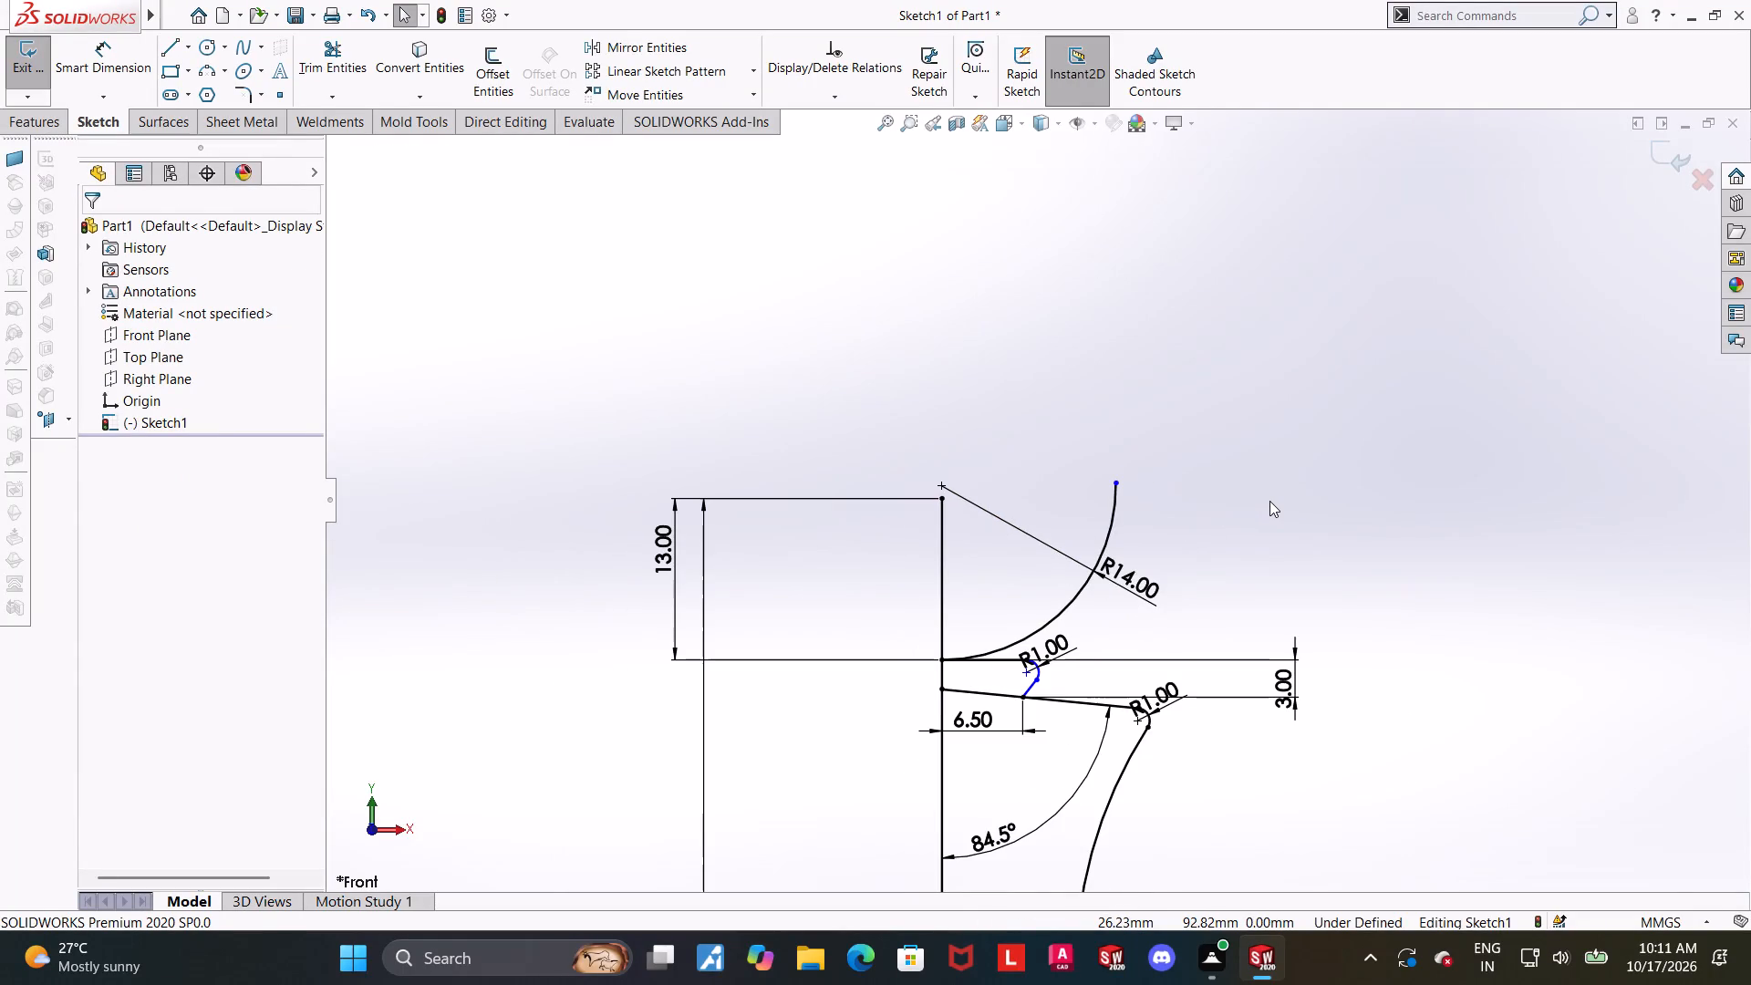
pyautogui.press('Escape')
pyautogui.press('Escape')
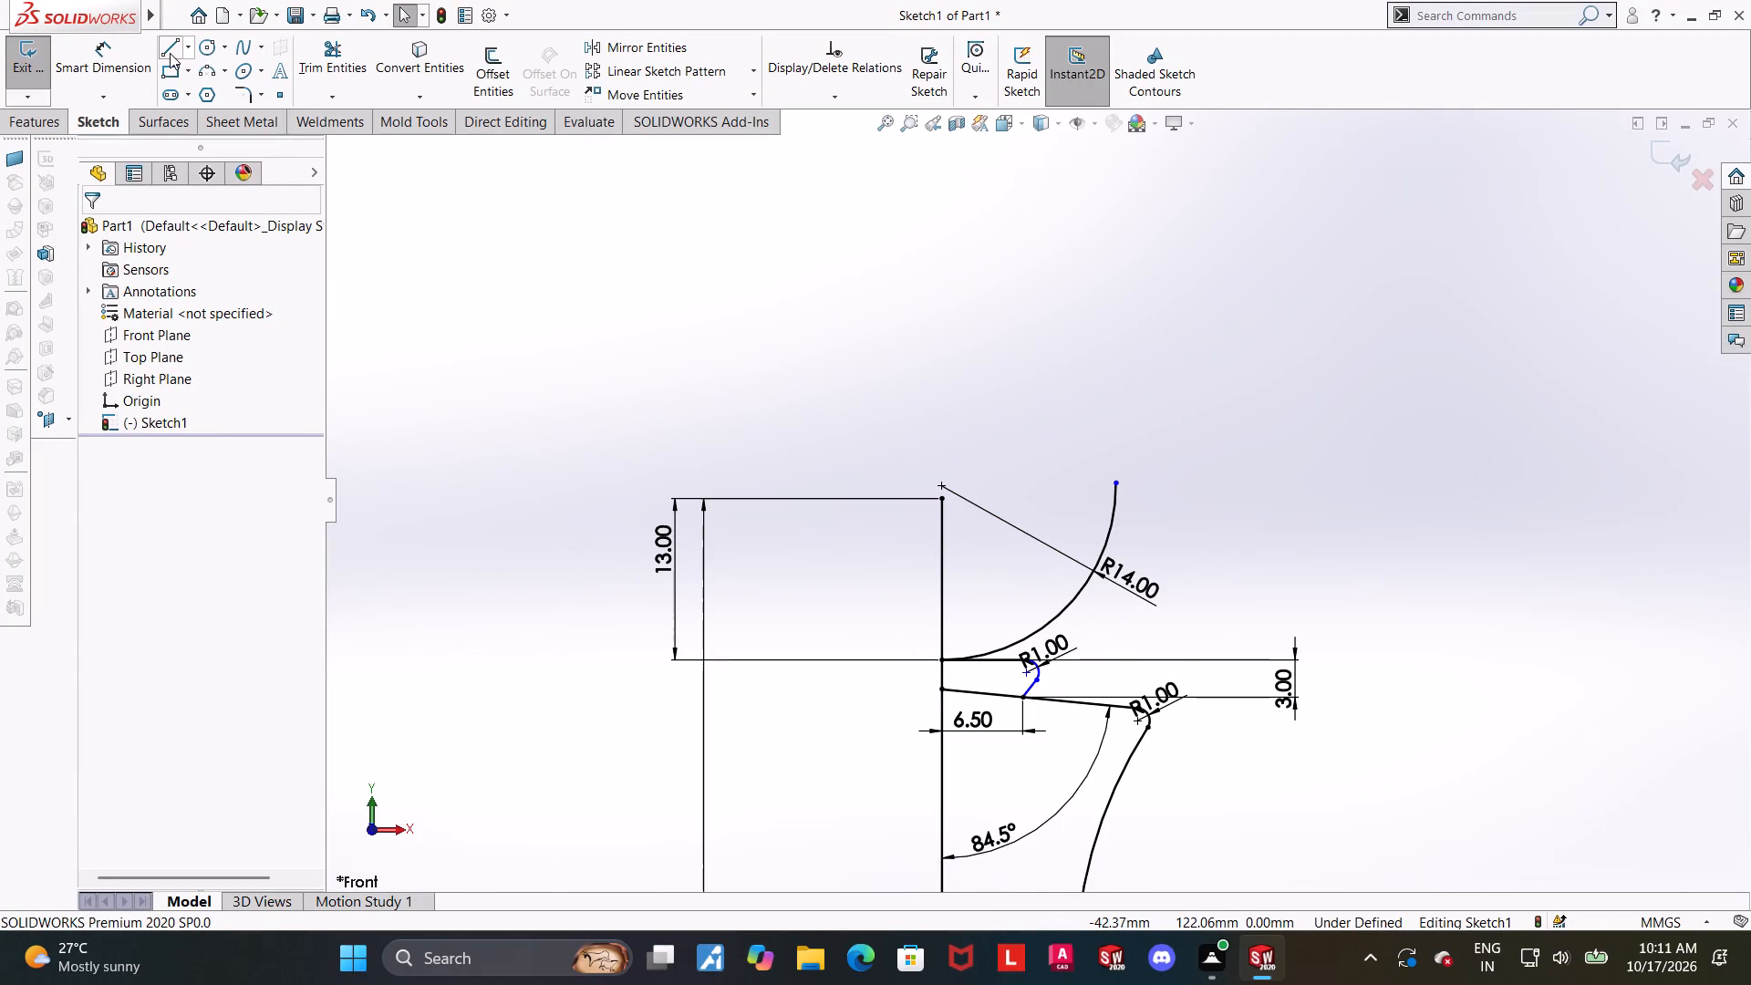
# Sketch a second three-point arc from the R14 arc's free end to a point directly above the leg, bulging outward and spanning about 21 mm.
pyautogui.moveTo(200, 67); pyautogui.dragTo(208, 67)
pyautogui.click(1114, 485)
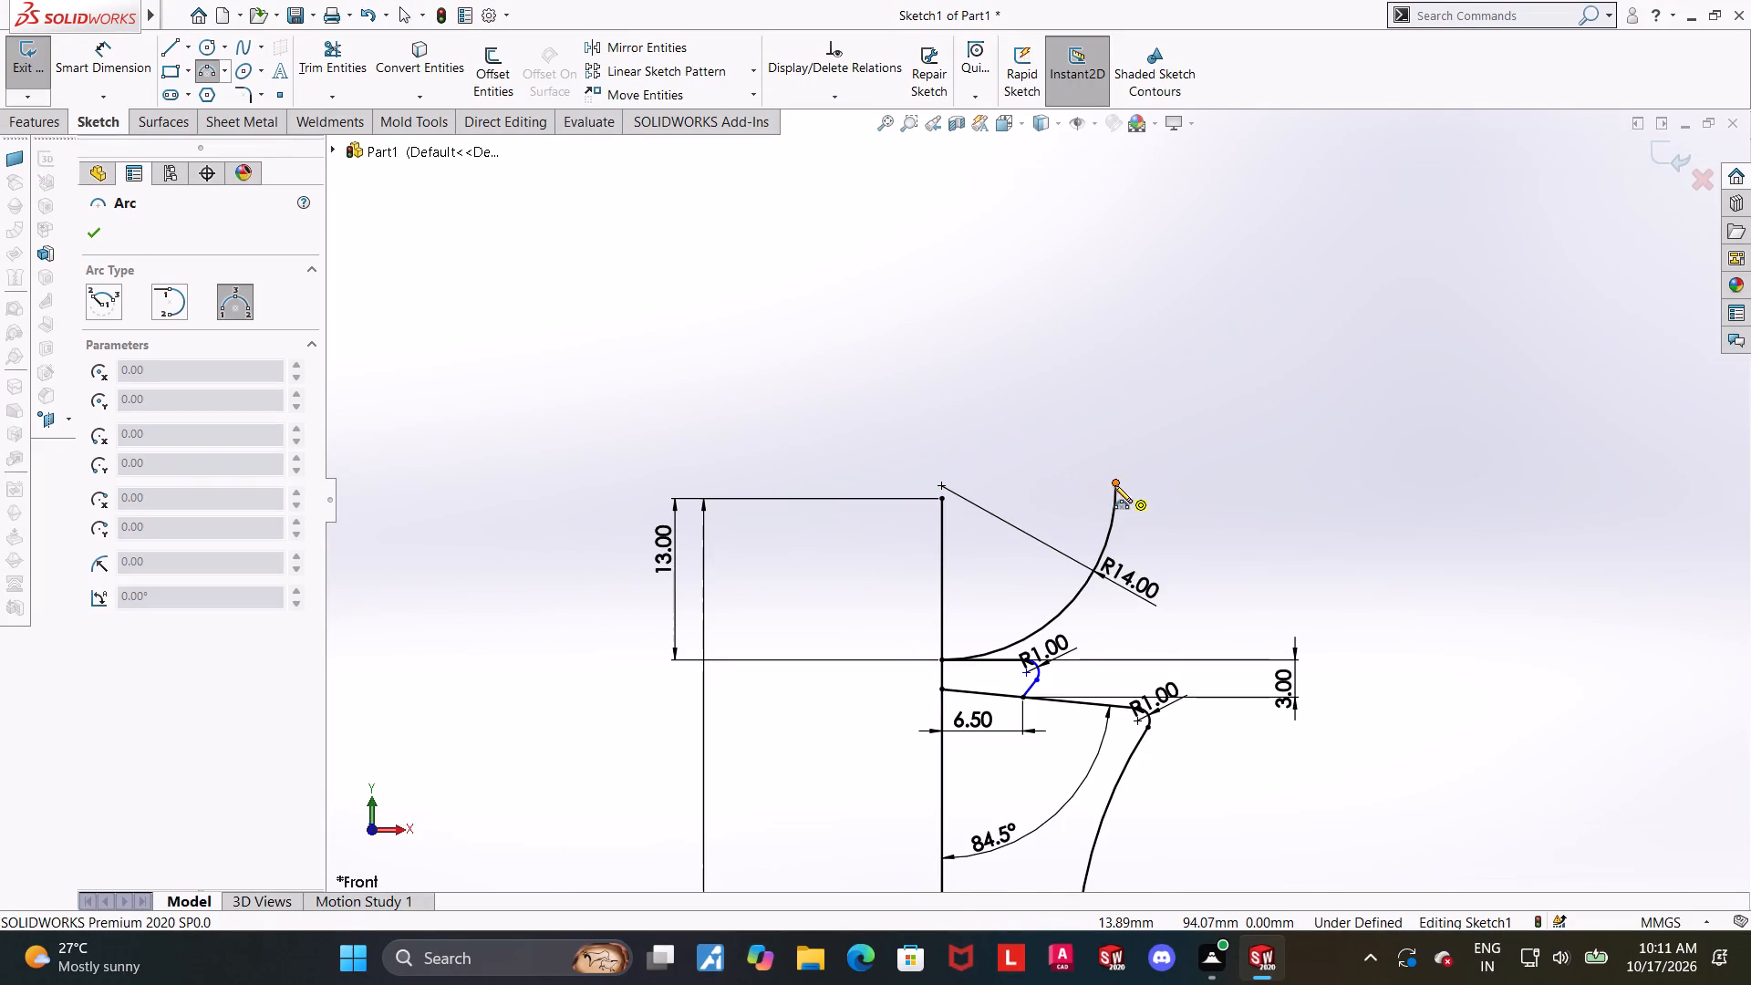
pyautogui.click(937, 292)
pyautogui.click(976, 293)
pyautogui.press('Escape')
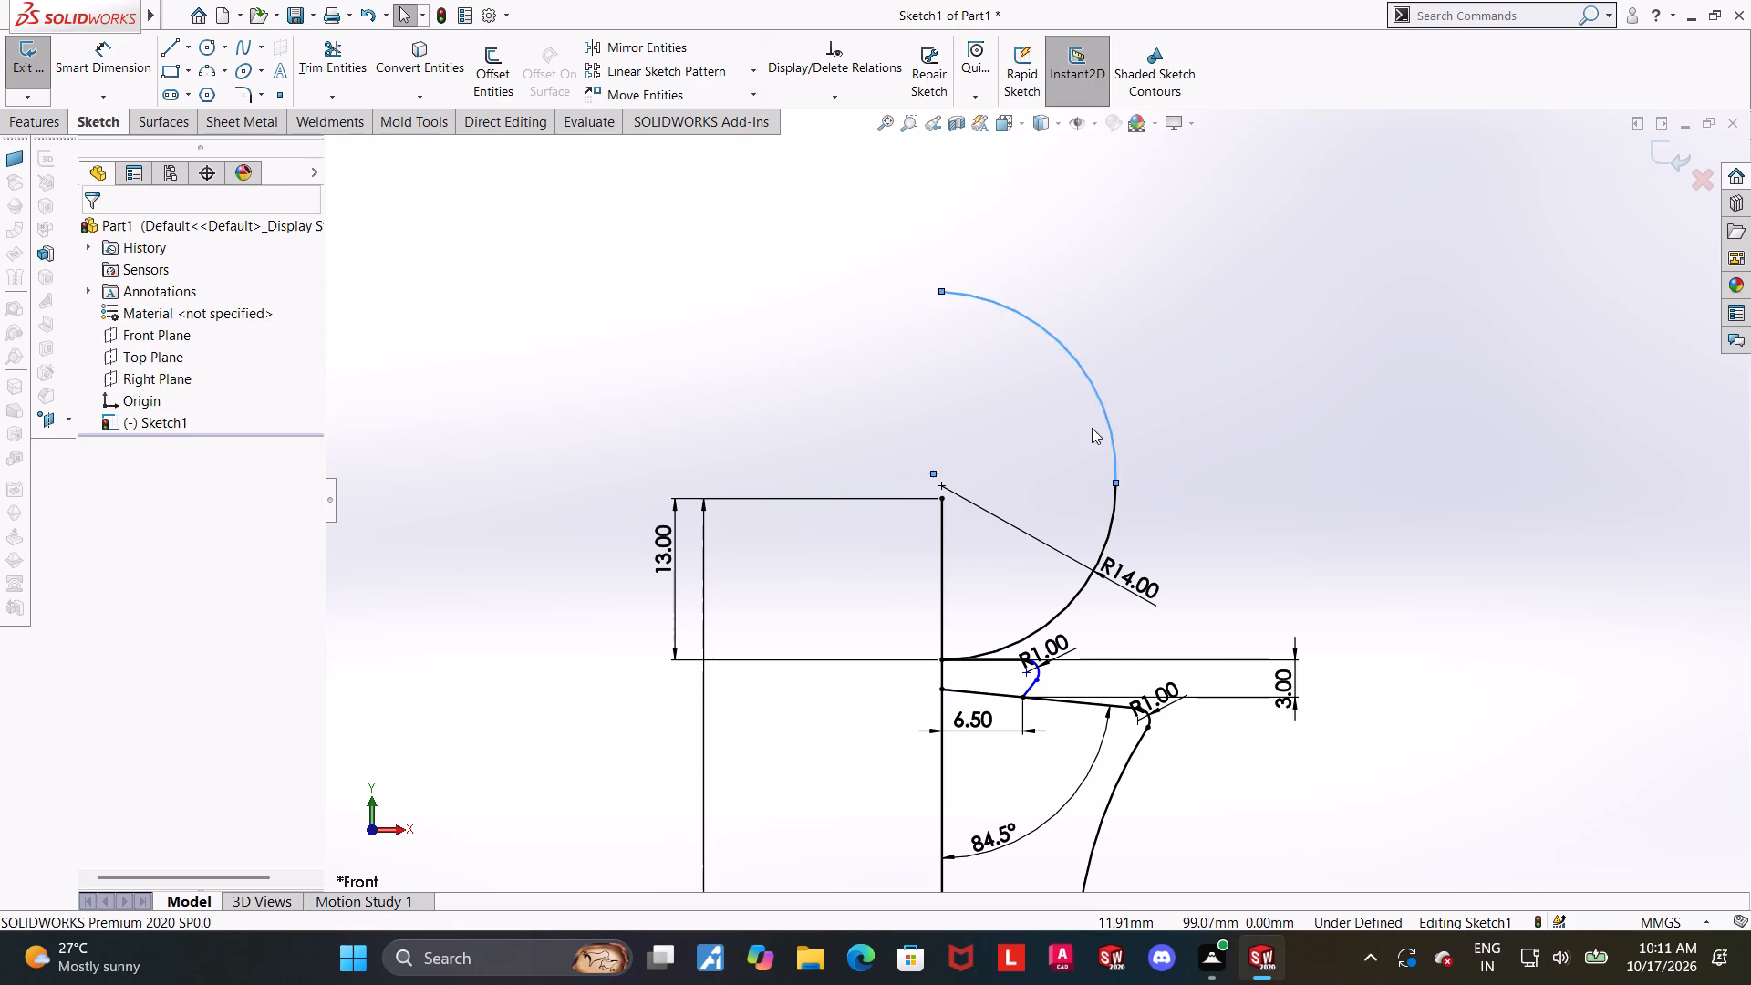
pyautogui.press('Escape')
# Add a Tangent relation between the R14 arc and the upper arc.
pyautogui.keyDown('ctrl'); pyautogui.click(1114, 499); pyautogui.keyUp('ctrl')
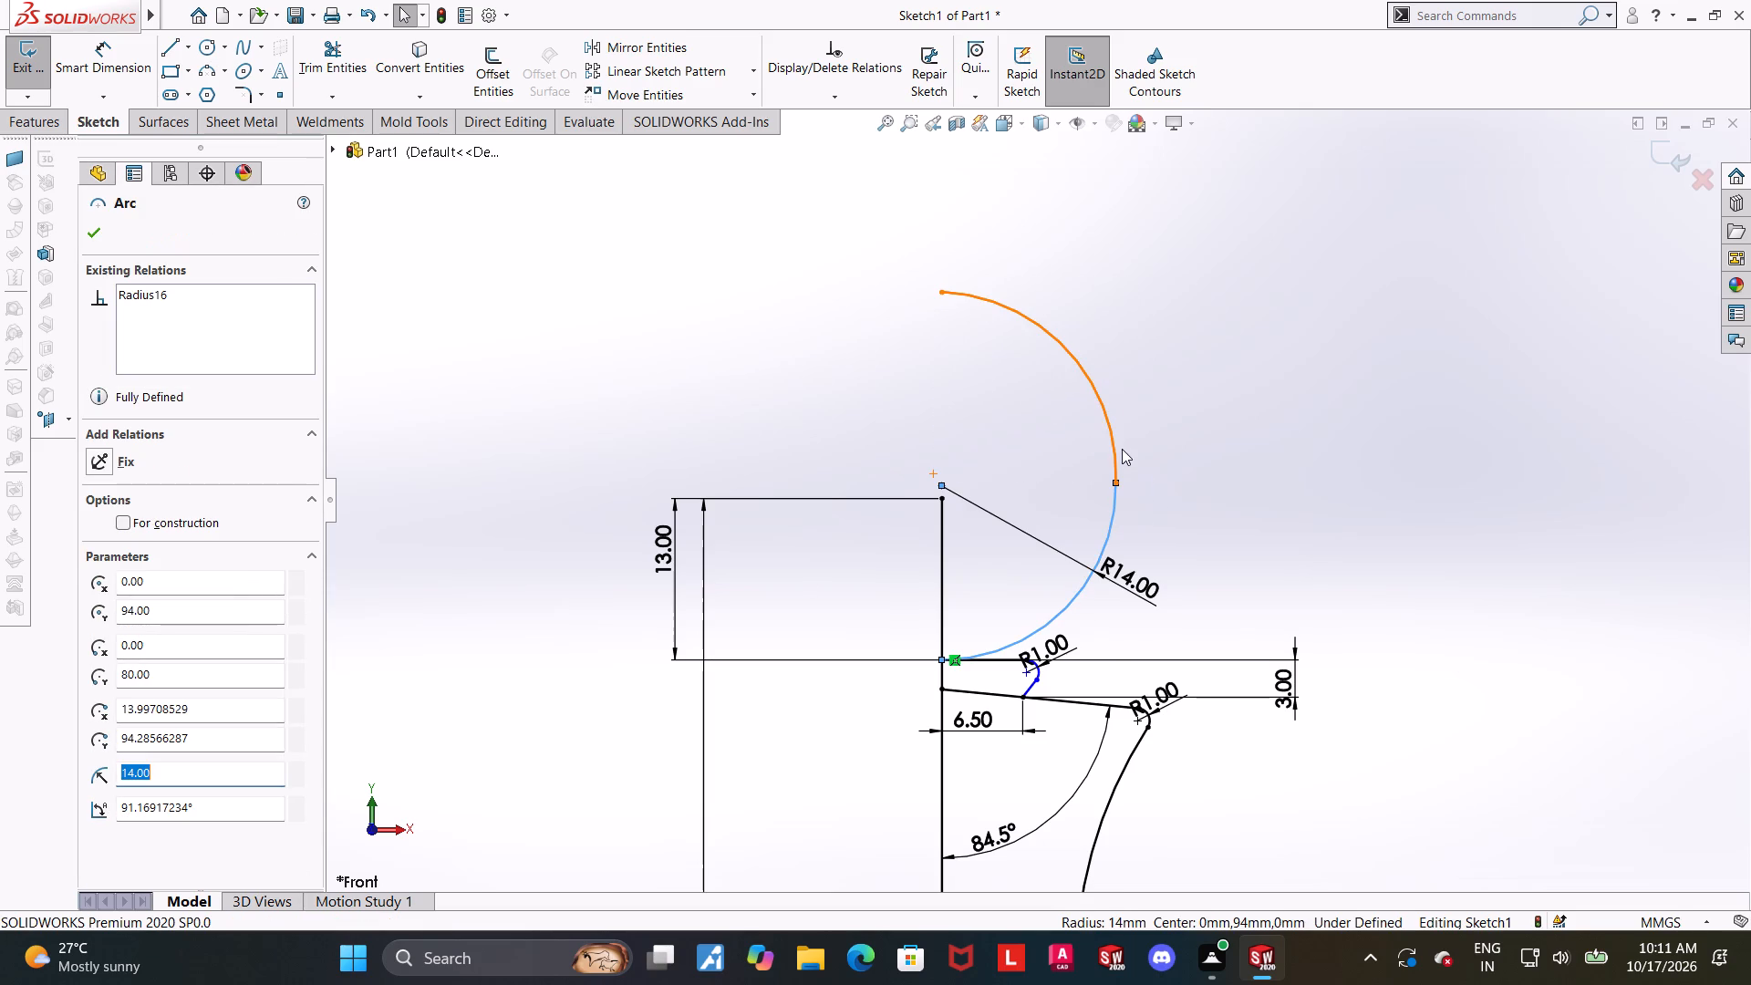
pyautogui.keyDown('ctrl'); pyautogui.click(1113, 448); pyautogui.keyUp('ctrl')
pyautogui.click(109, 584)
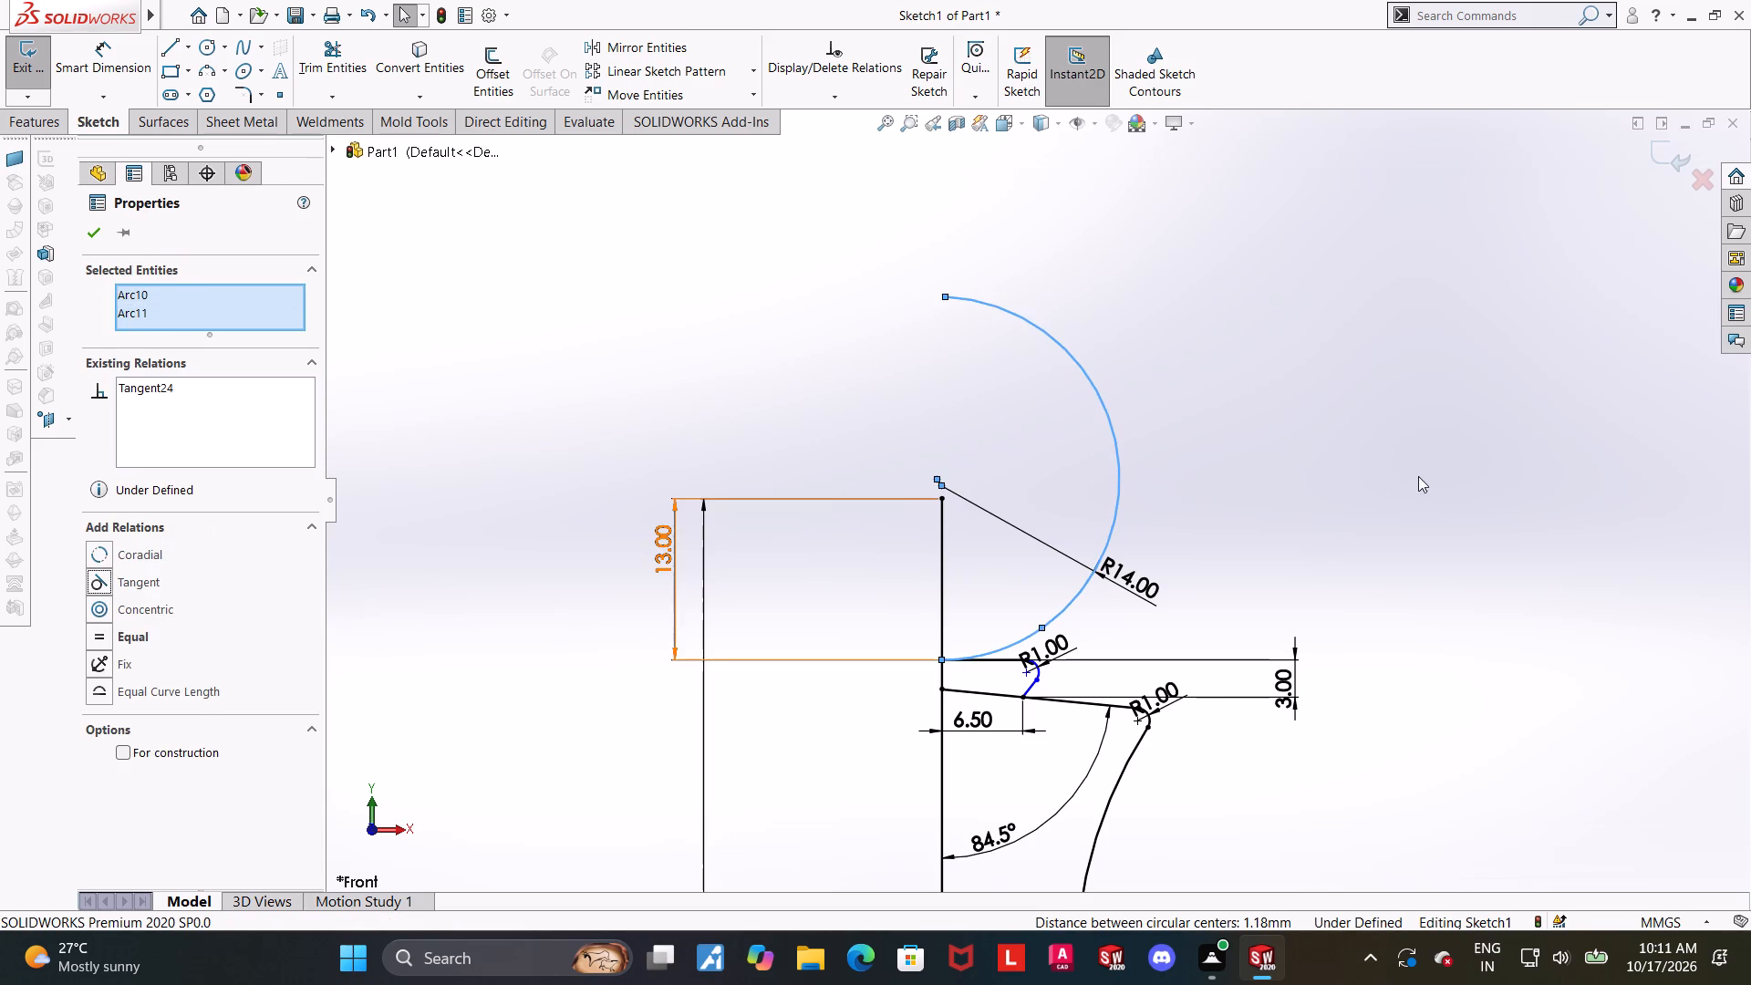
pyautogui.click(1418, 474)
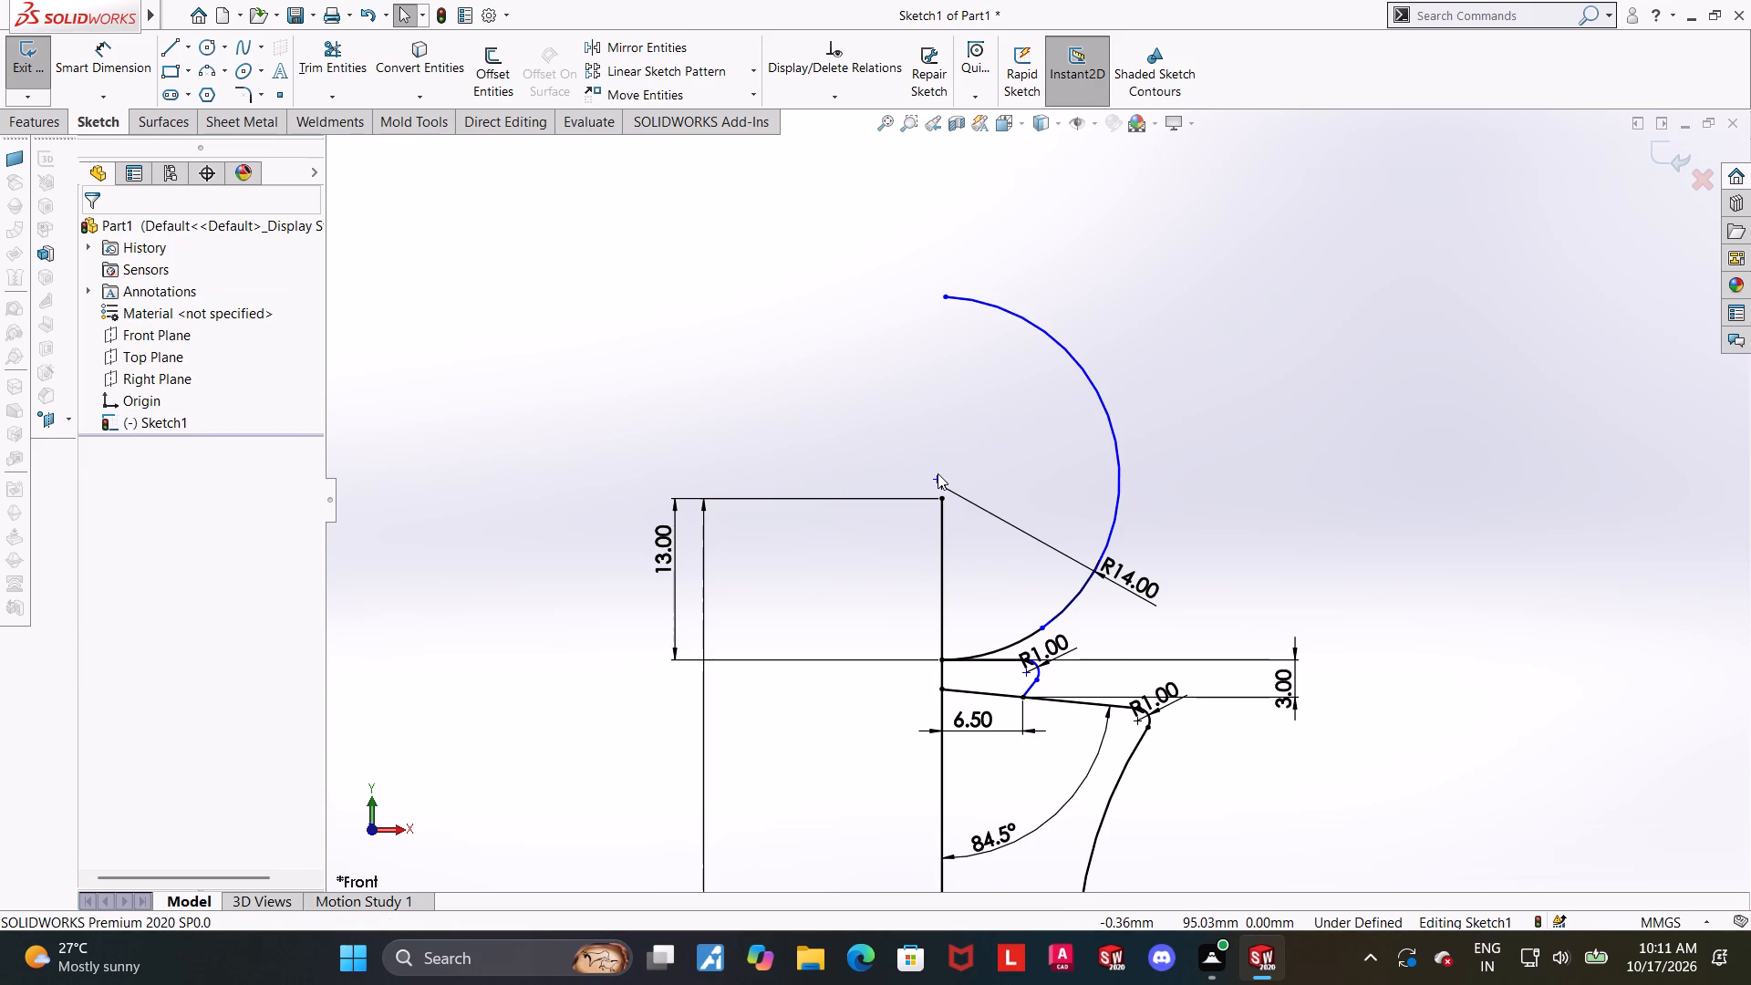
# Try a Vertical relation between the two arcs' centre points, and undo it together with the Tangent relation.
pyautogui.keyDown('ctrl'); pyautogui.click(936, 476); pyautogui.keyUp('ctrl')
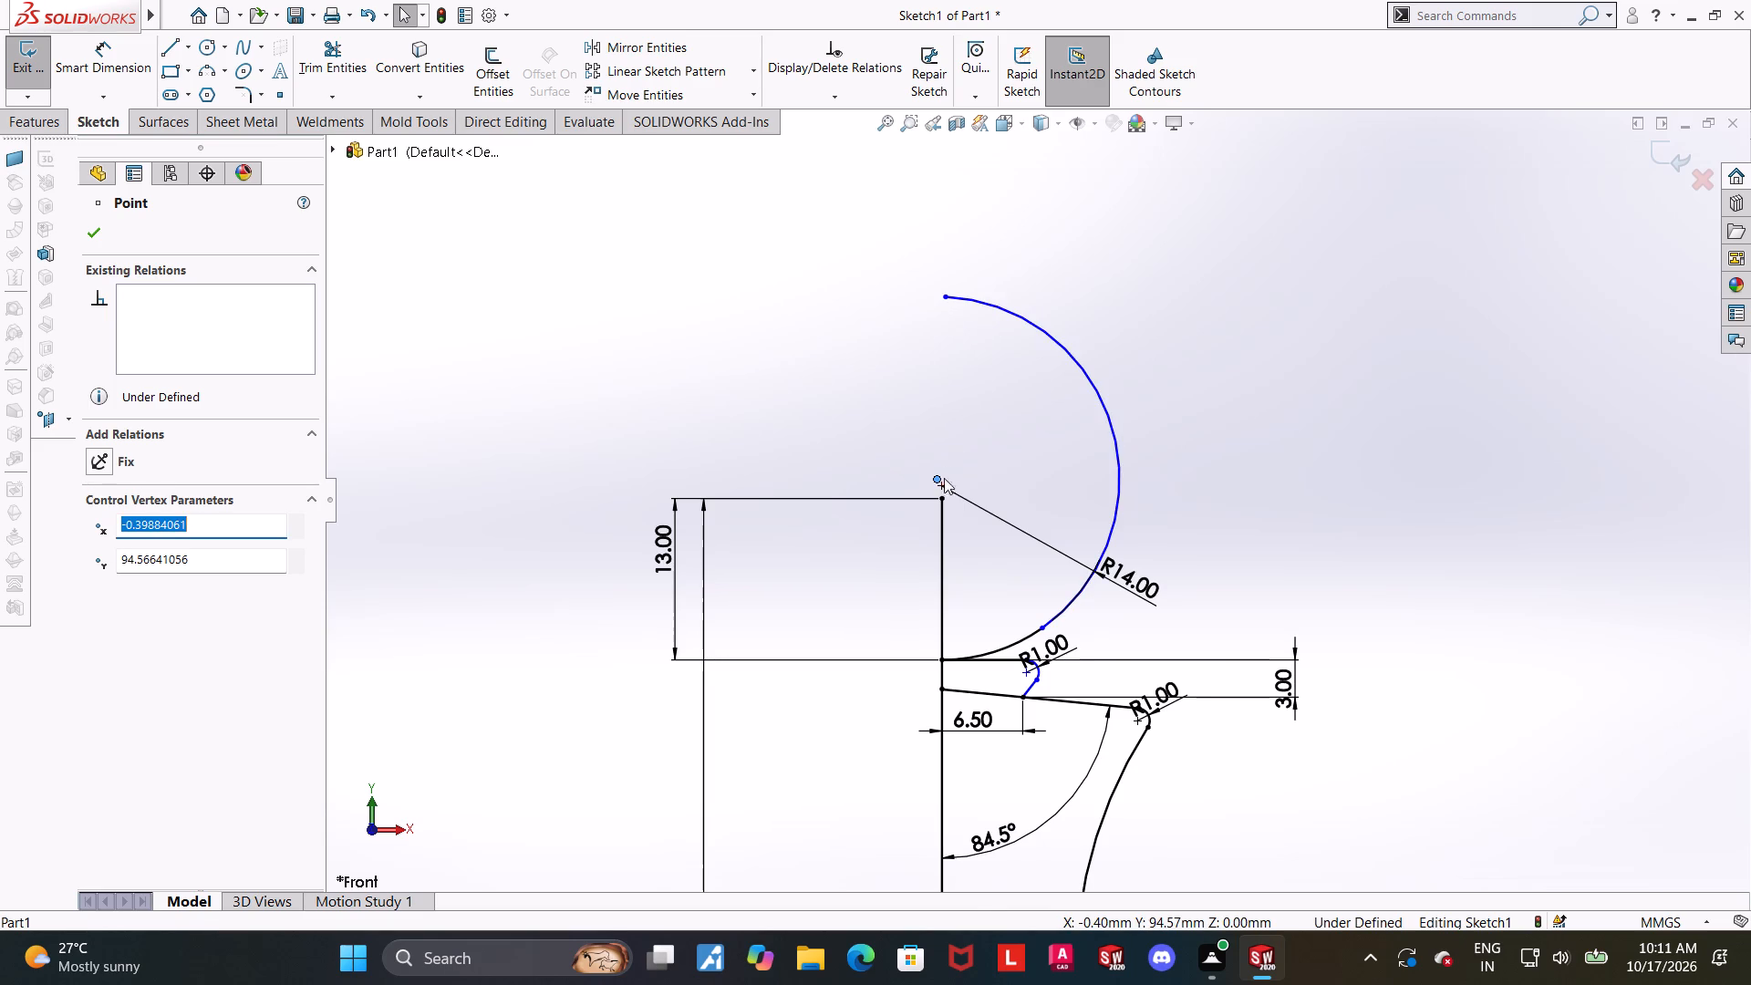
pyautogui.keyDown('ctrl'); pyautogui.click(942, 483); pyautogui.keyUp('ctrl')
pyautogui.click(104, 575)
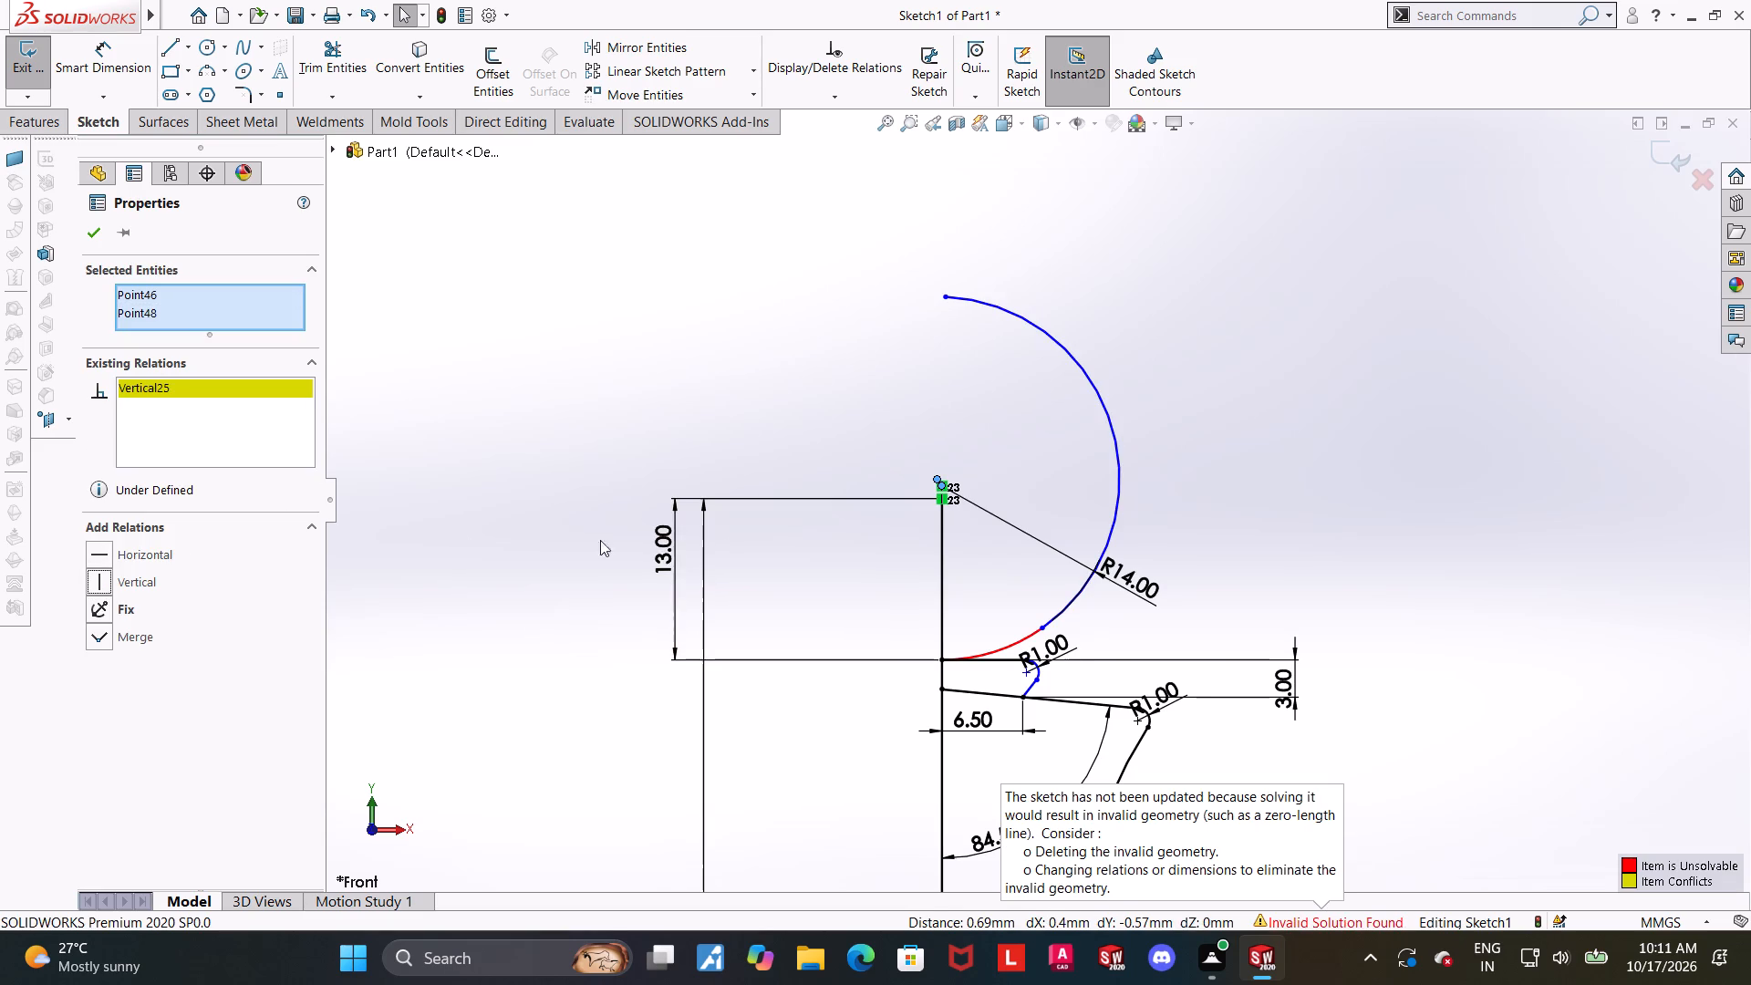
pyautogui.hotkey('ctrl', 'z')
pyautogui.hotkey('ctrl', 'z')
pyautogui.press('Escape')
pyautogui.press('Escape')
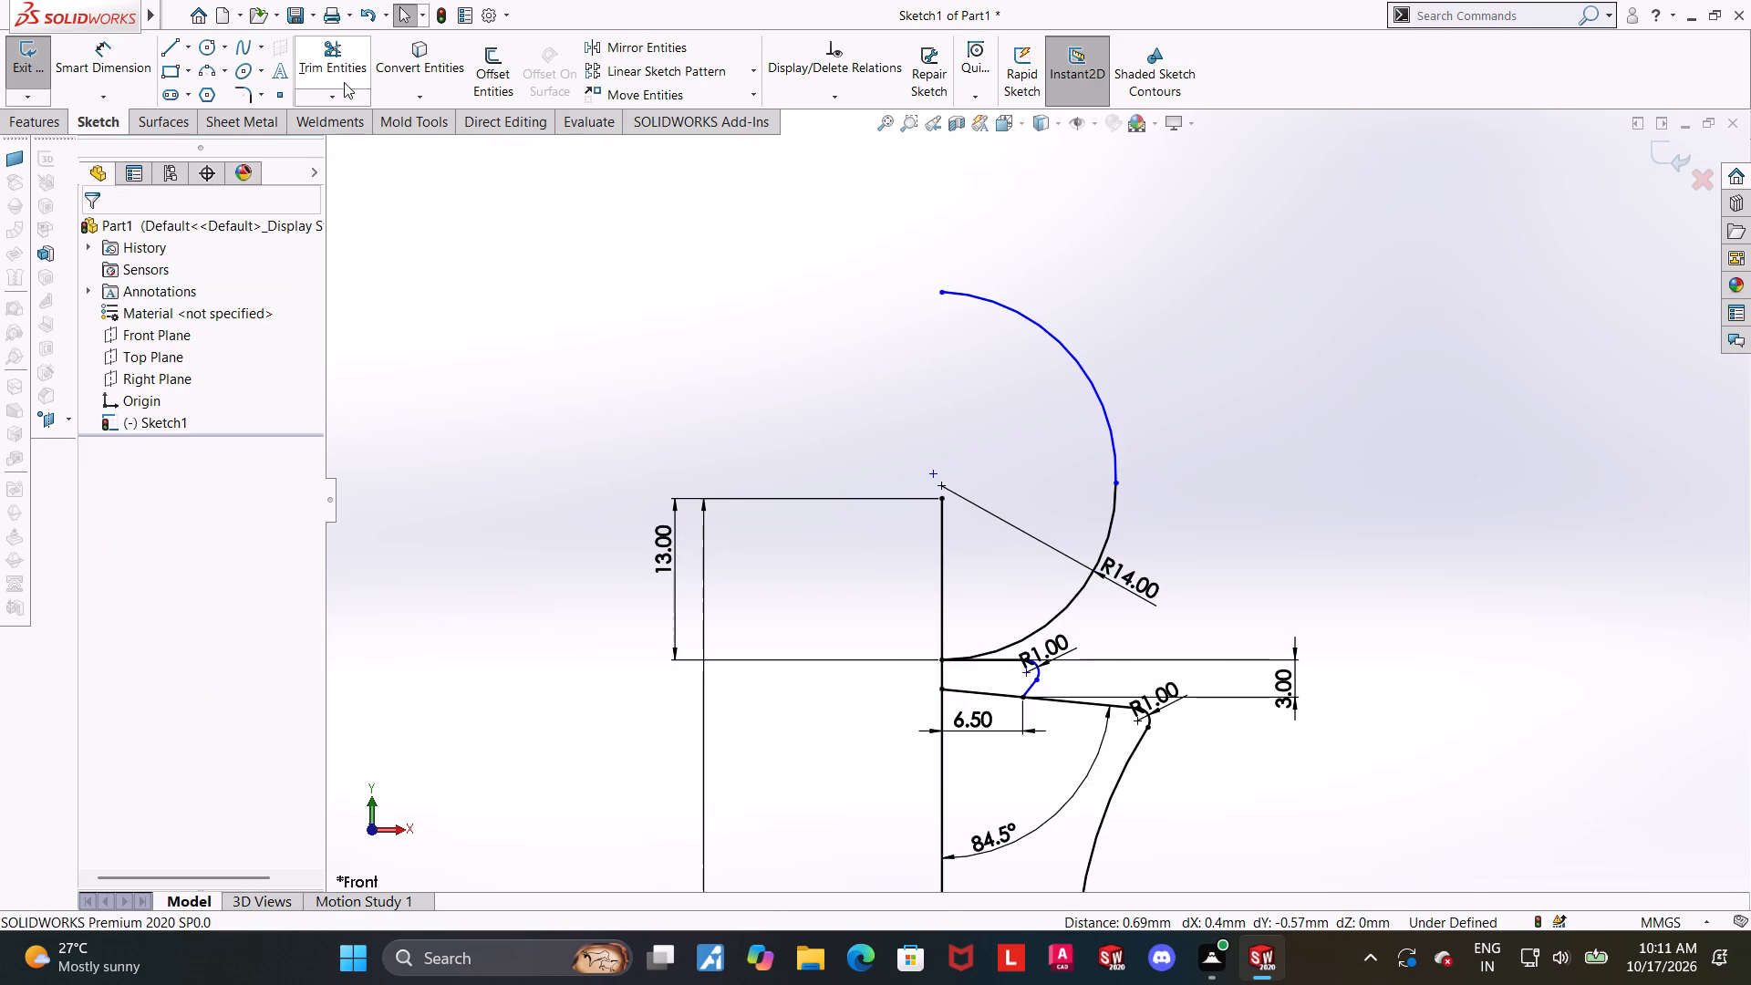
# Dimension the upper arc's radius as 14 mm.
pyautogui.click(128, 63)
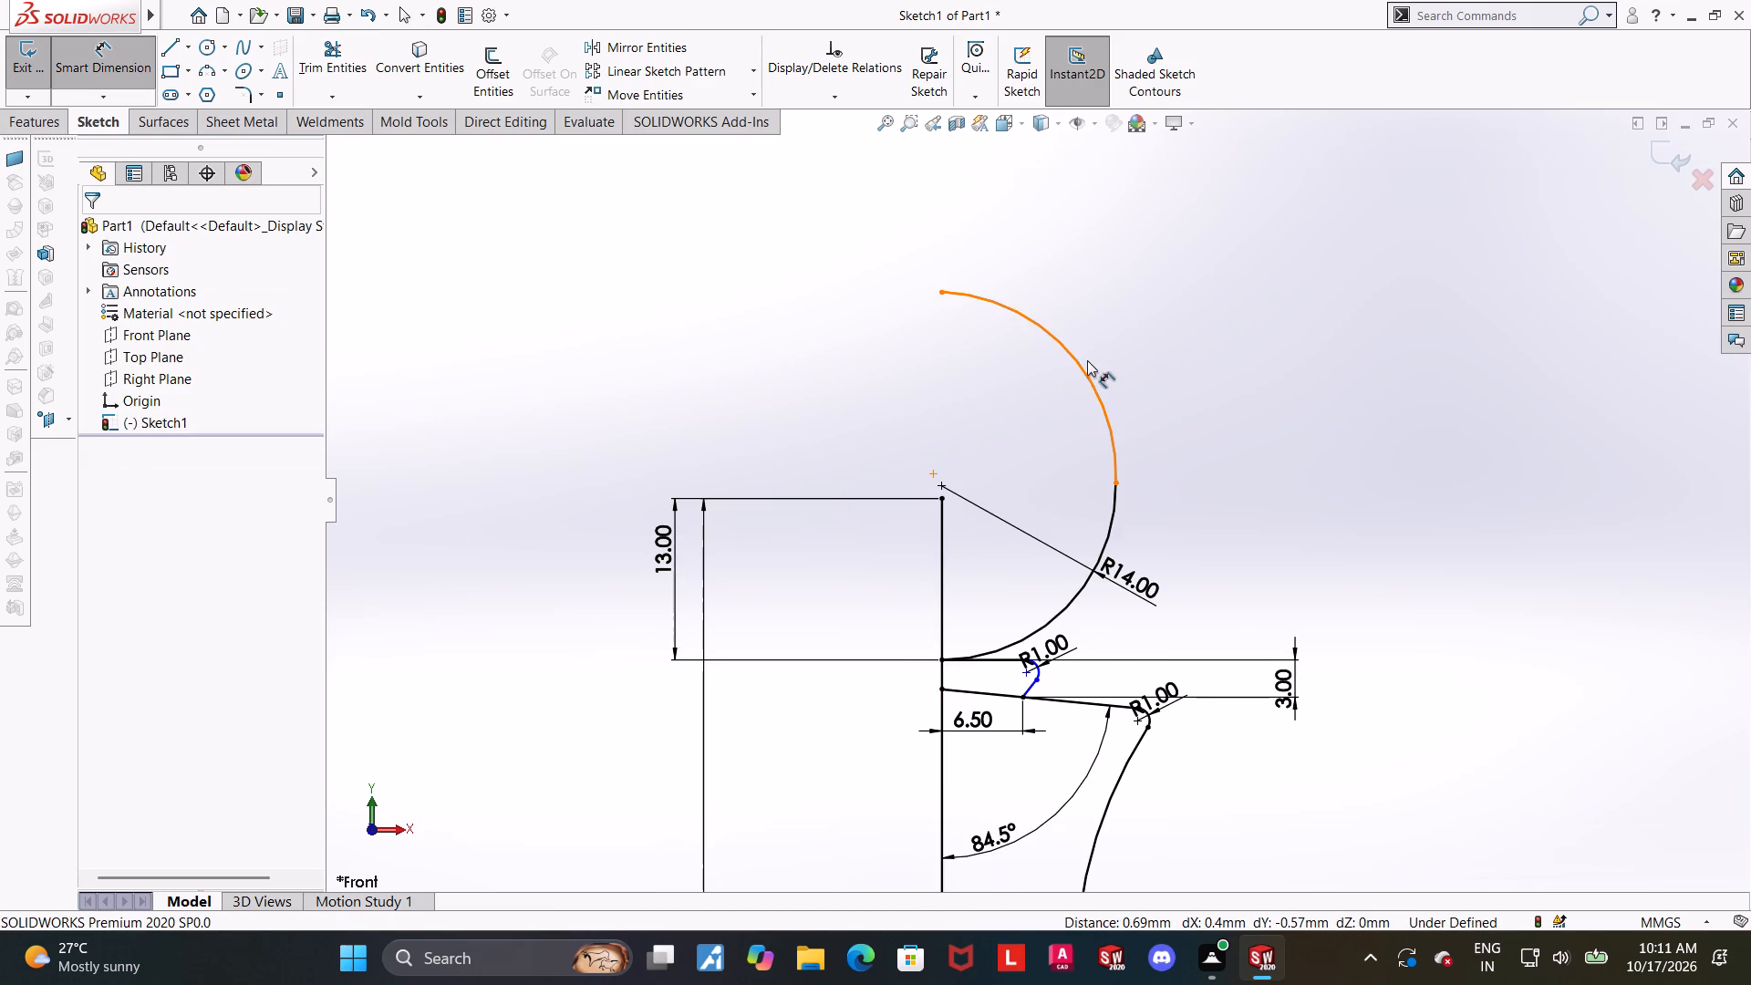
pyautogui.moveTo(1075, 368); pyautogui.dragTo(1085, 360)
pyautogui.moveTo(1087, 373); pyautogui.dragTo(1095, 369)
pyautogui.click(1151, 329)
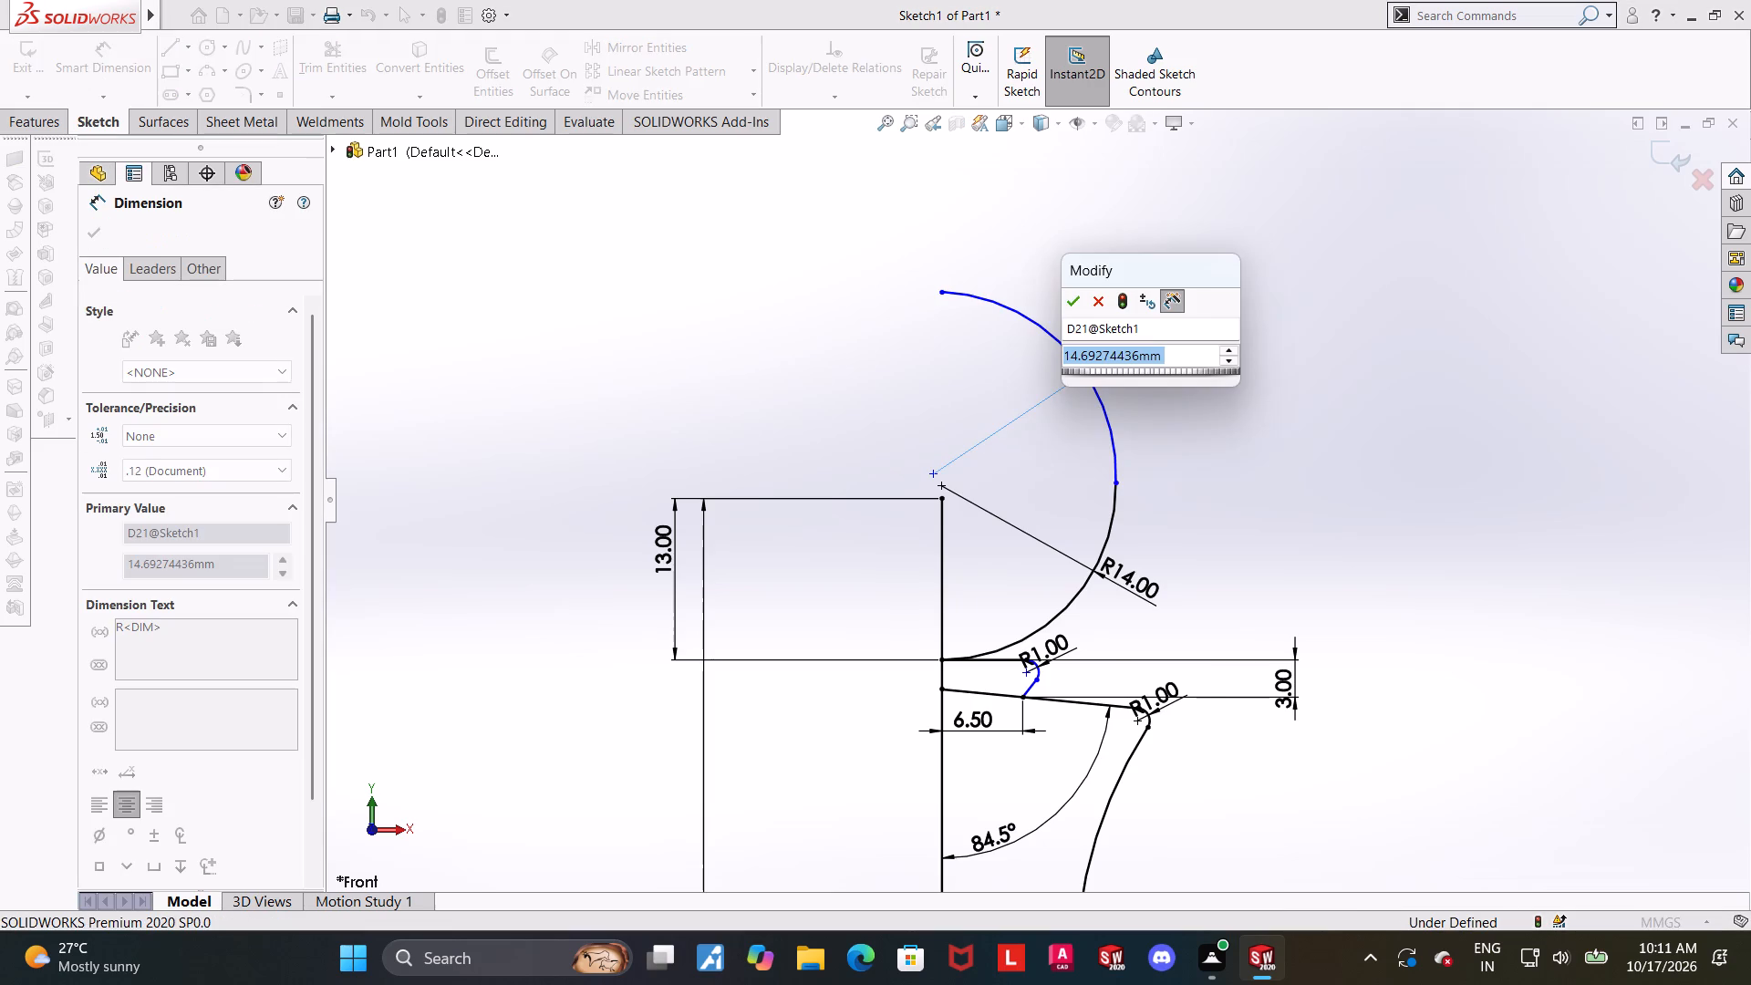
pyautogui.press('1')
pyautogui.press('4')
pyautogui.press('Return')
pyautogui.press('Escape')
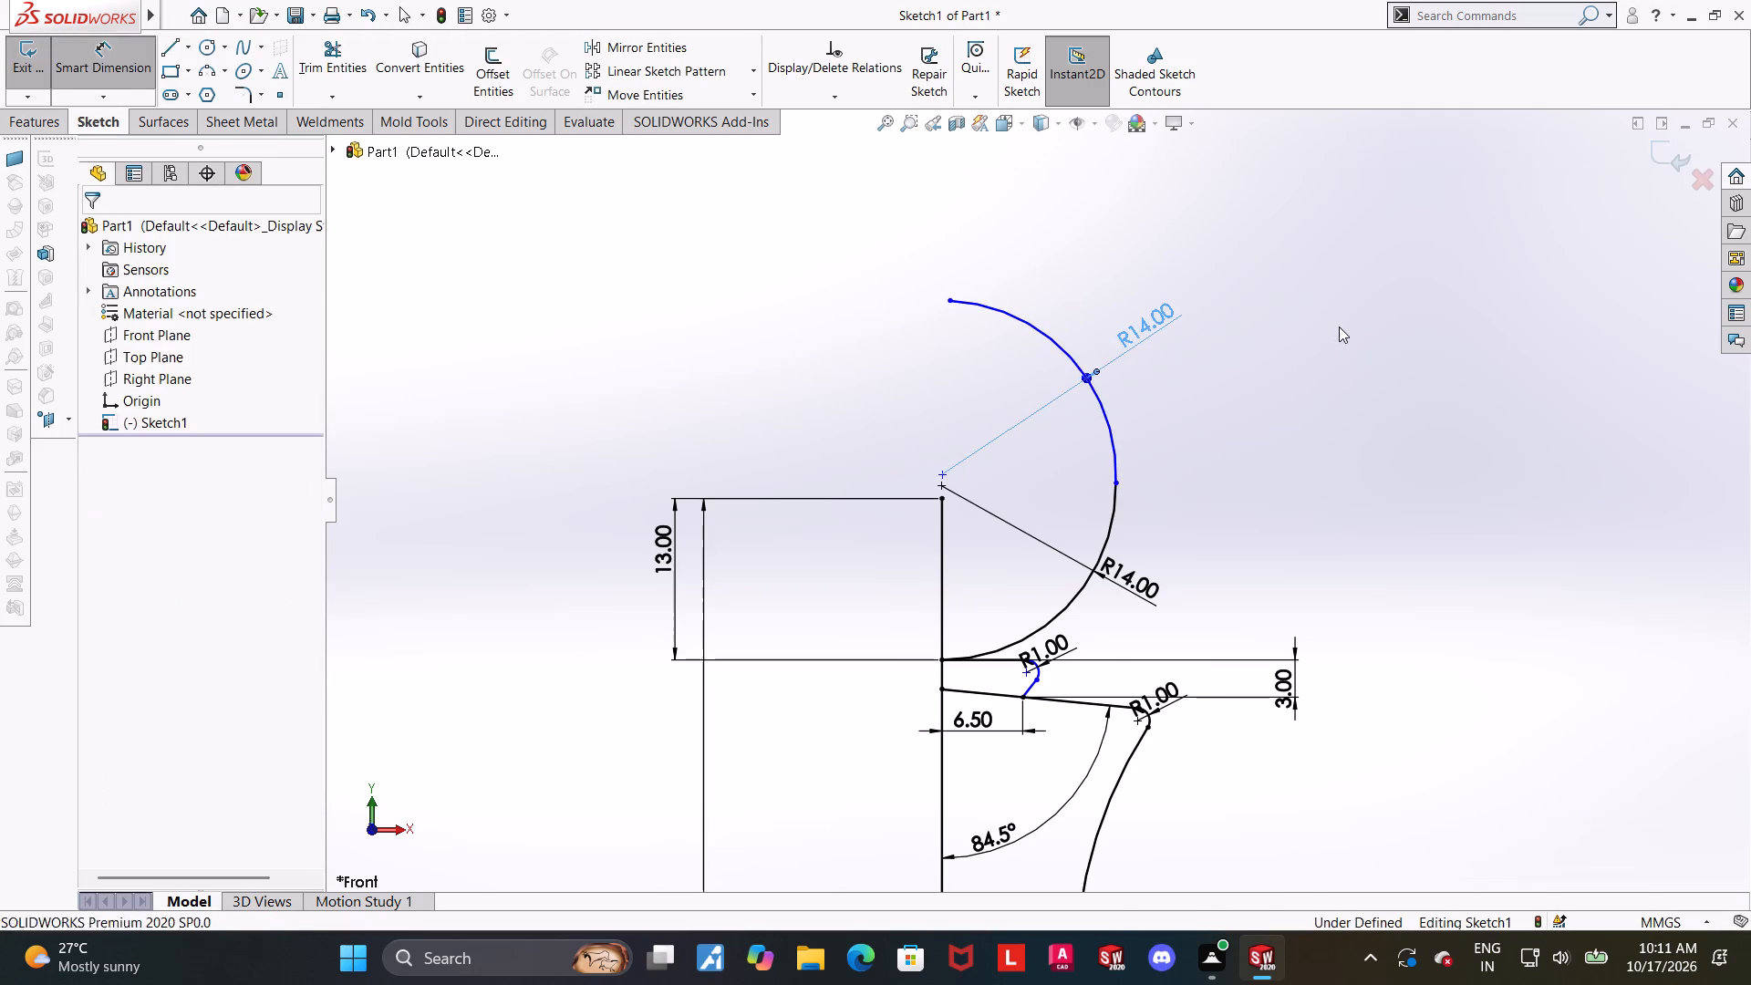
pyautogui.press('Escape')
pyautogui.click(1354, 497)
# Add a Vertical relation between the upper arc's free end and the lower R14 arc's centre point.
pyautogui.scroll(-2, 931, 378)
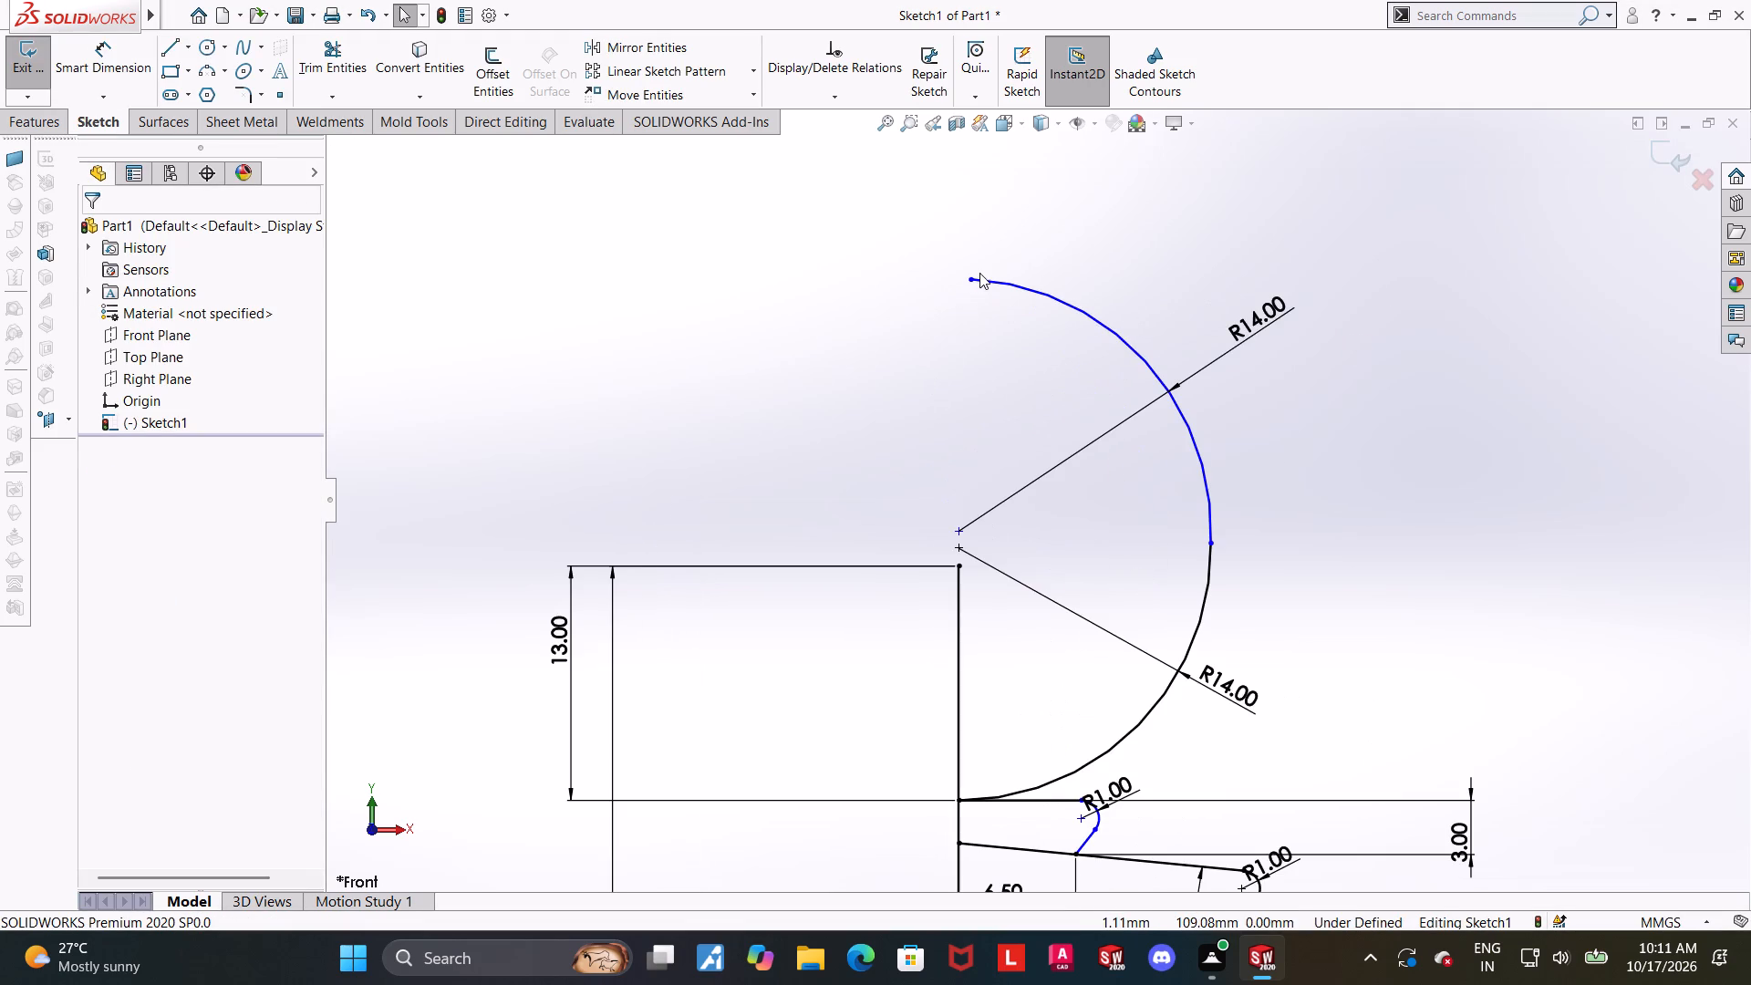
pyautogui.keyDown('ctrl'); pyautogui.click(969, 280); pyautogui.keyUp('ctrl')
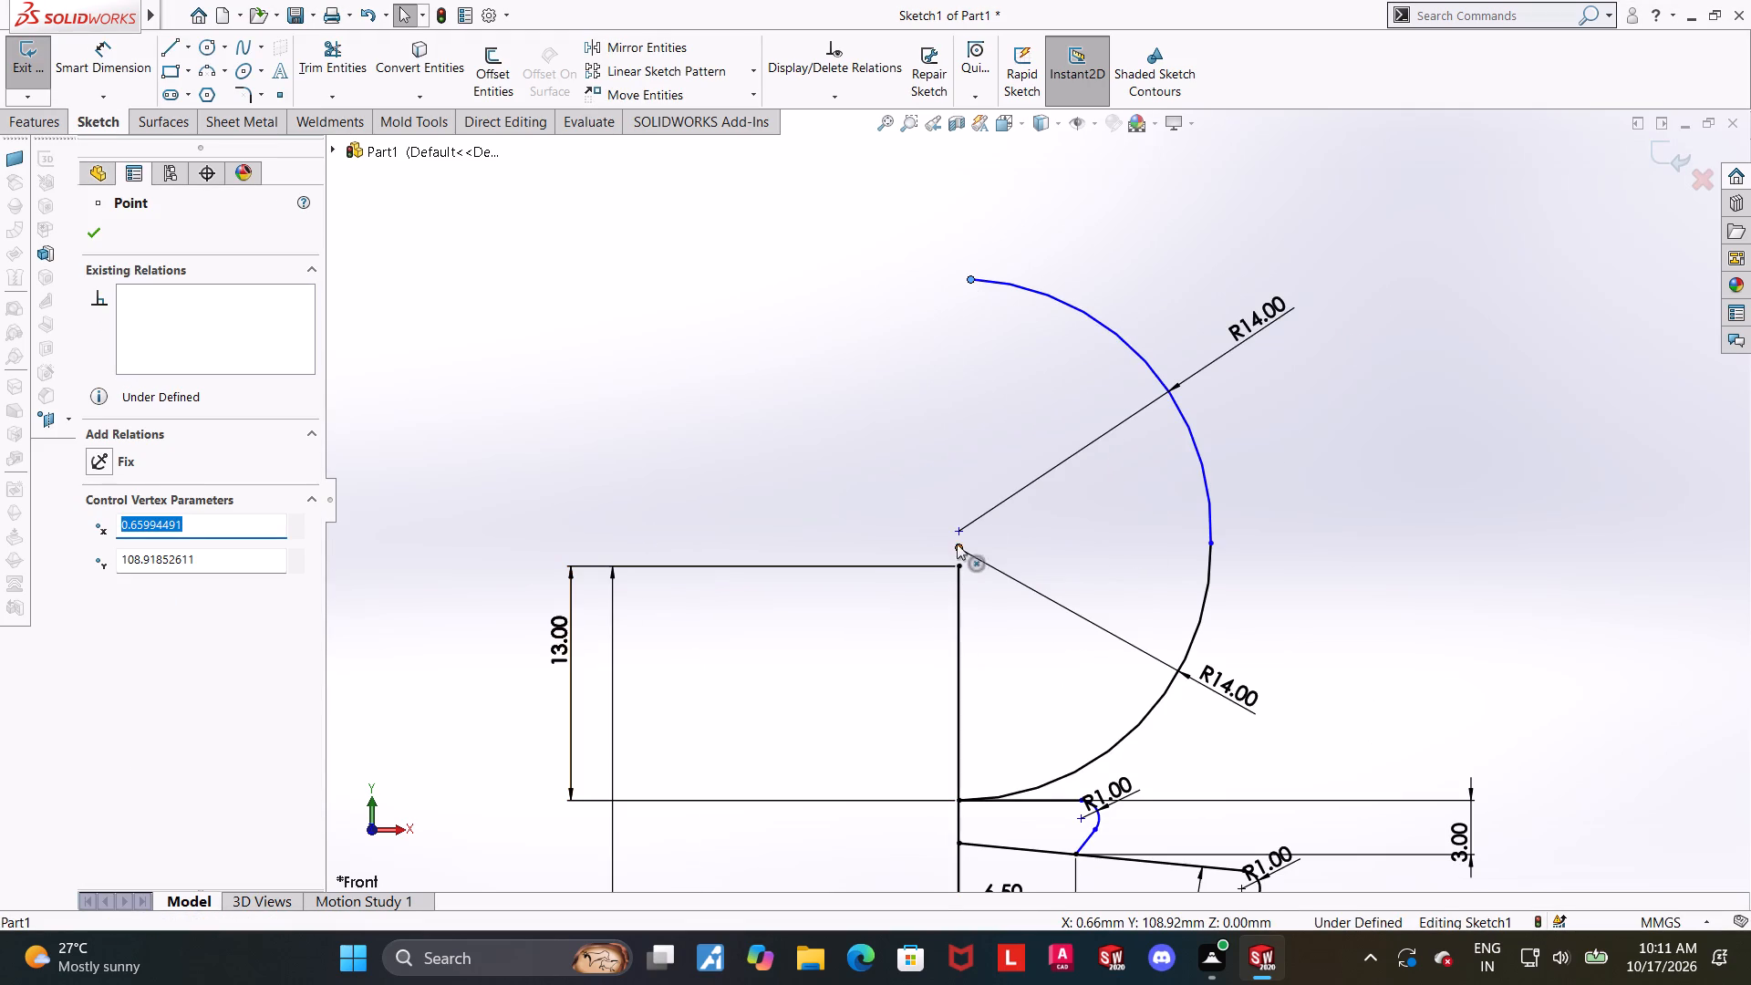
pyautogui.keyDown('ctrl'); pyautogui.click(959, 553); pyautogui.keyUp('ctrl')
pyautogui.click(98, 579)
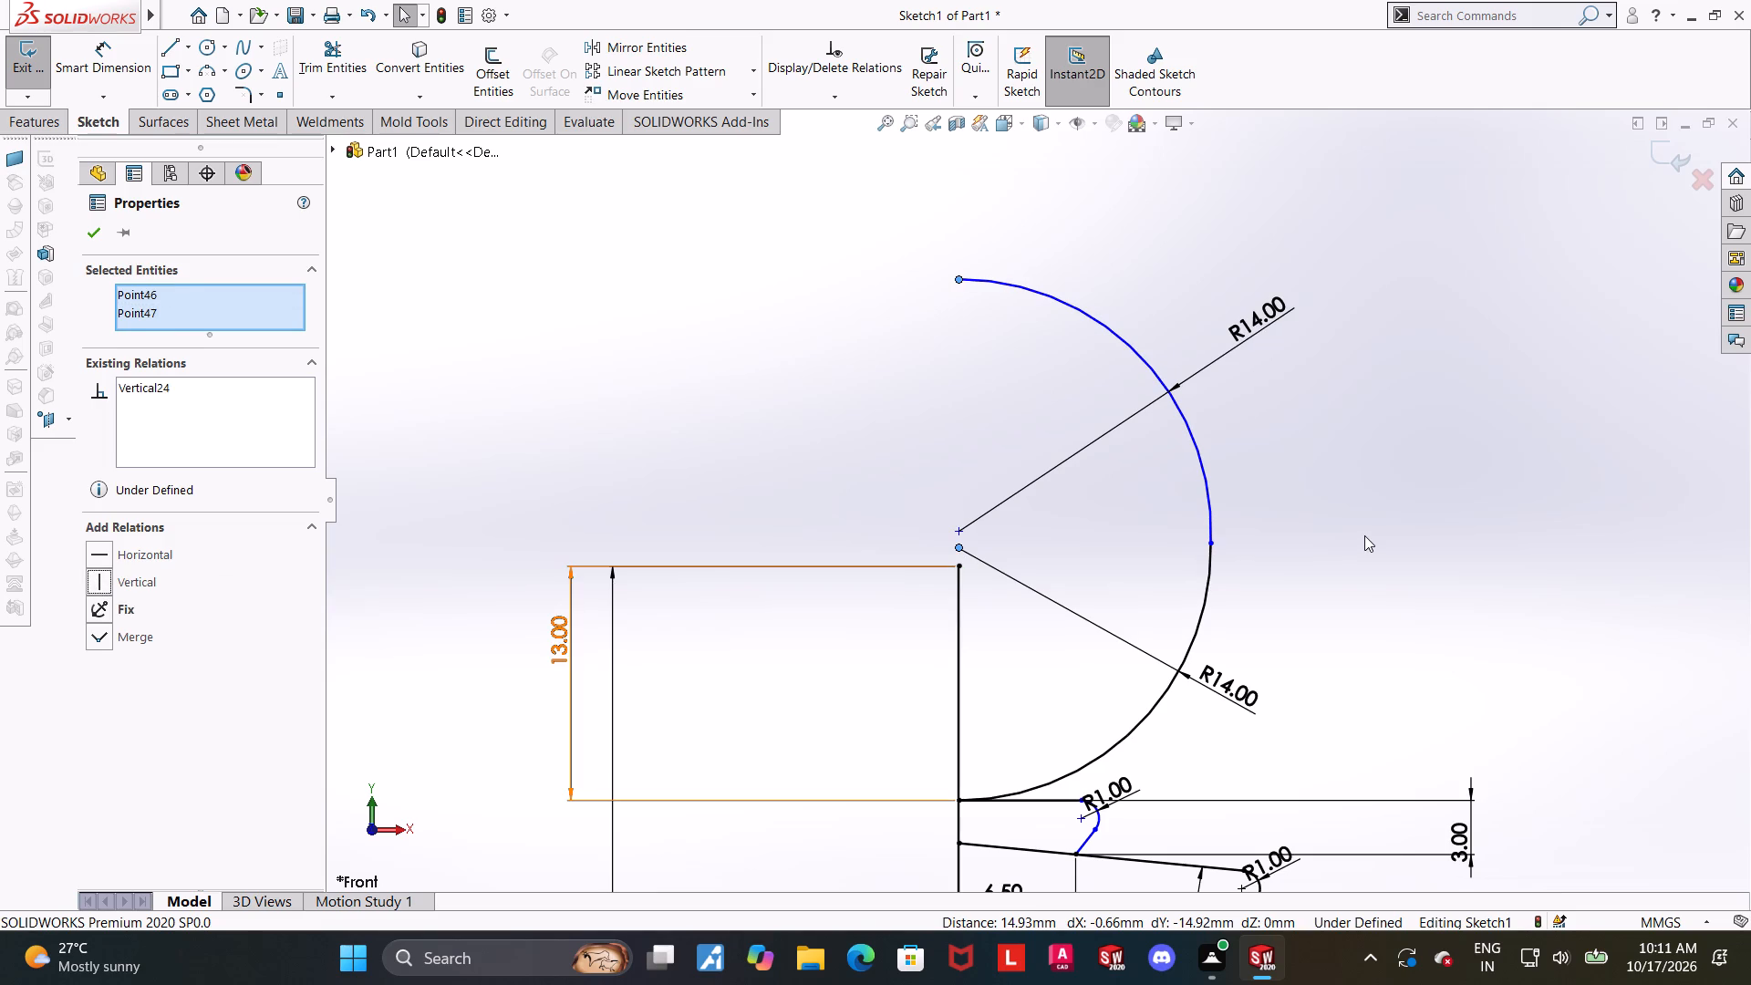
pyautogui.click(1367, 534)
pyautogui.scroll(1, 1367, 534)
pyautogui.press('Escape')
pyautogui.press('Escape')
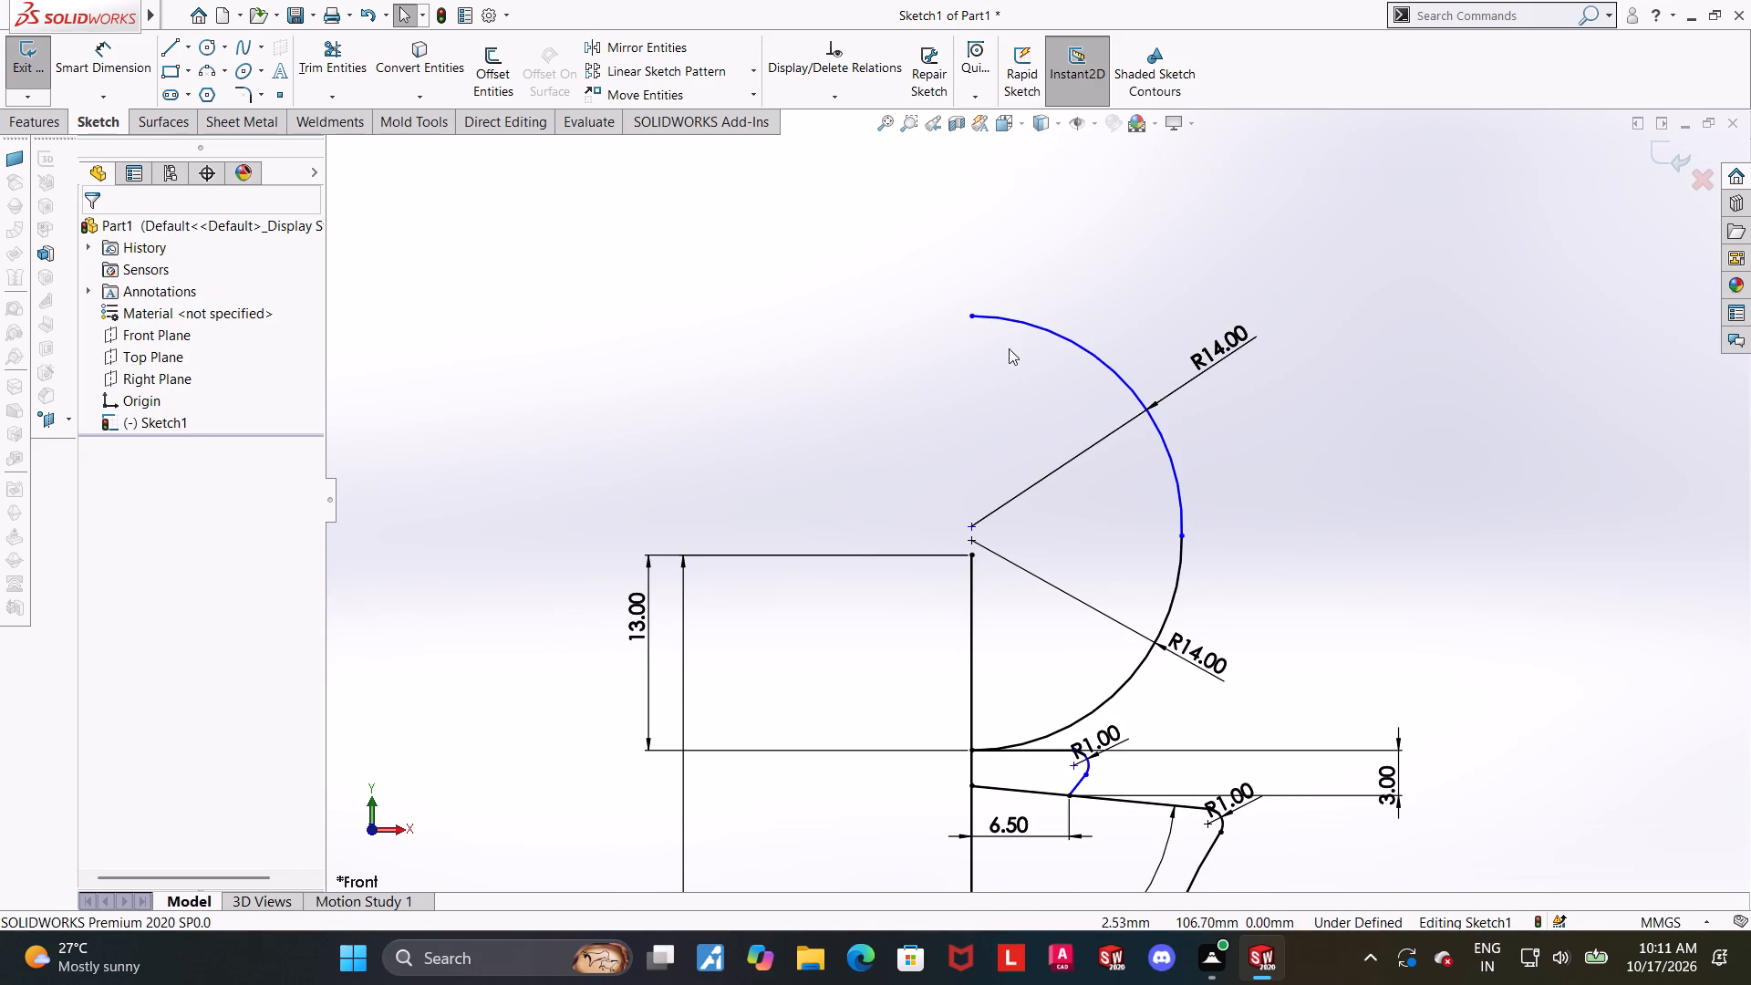
# Sketch a vertical line from the leg's upper end to the upper arc's top endpoint.
pyautogui.click(174, 45)
pyautogui.click(963, 555)
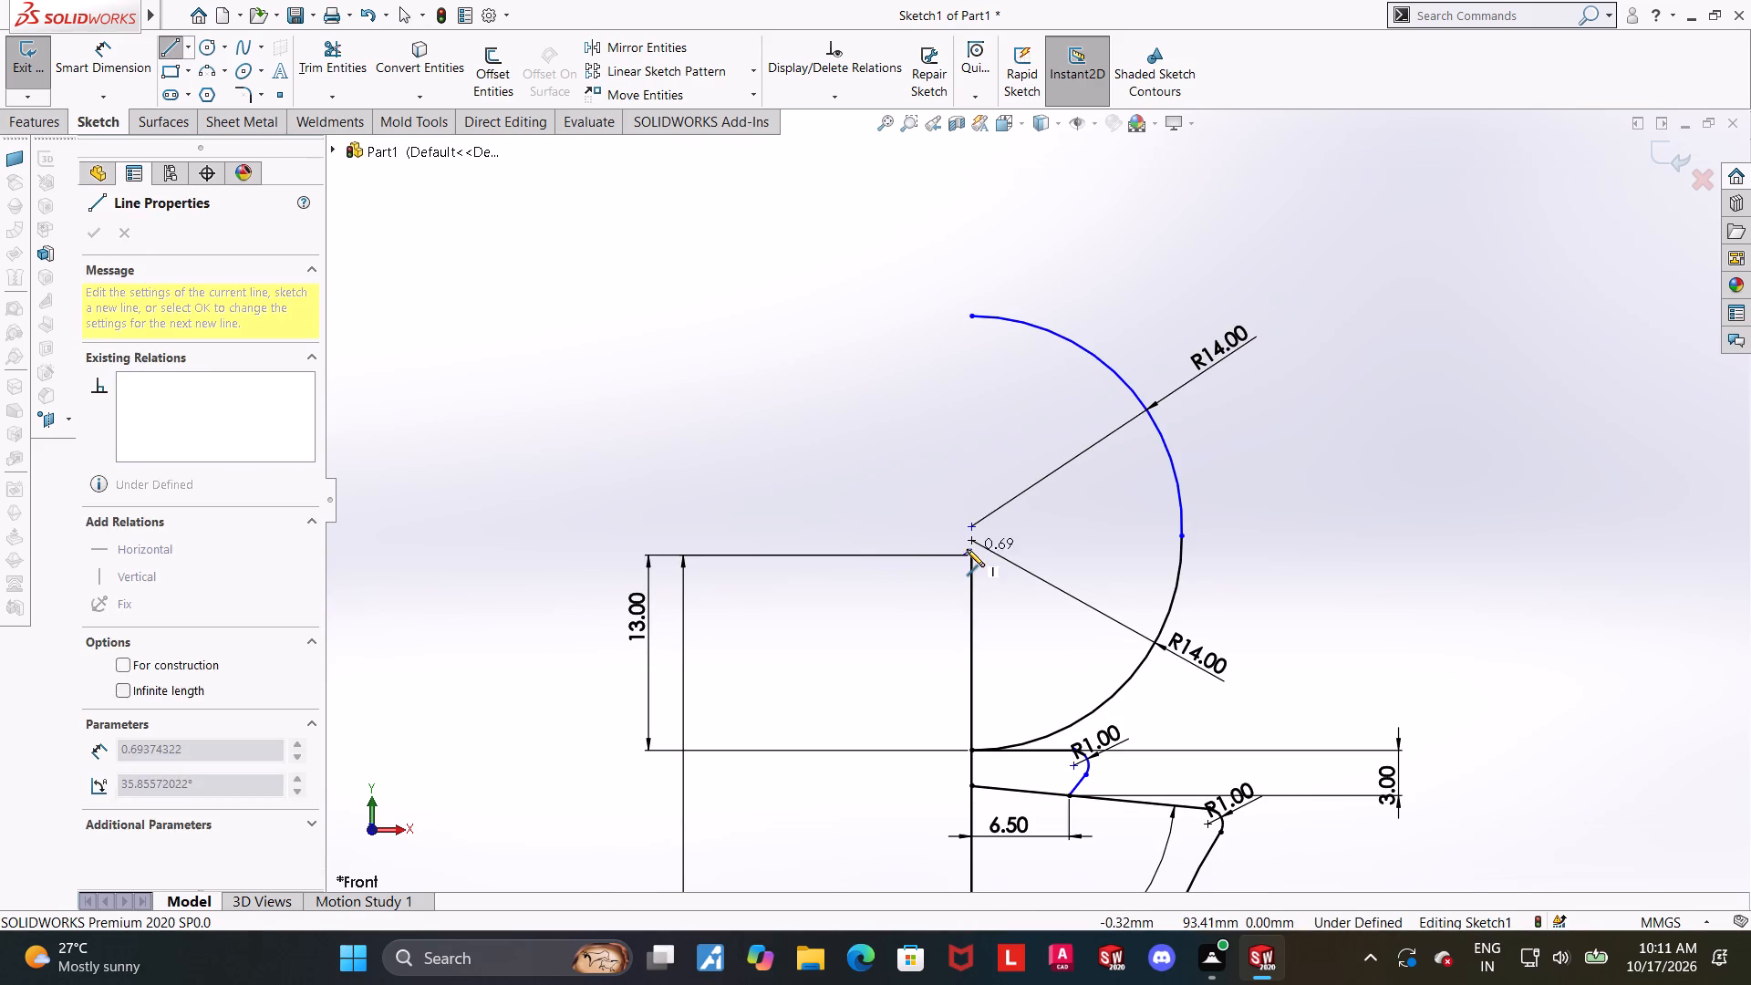
pyautogui.press('Escape')
pyautogui.click(168, 48)
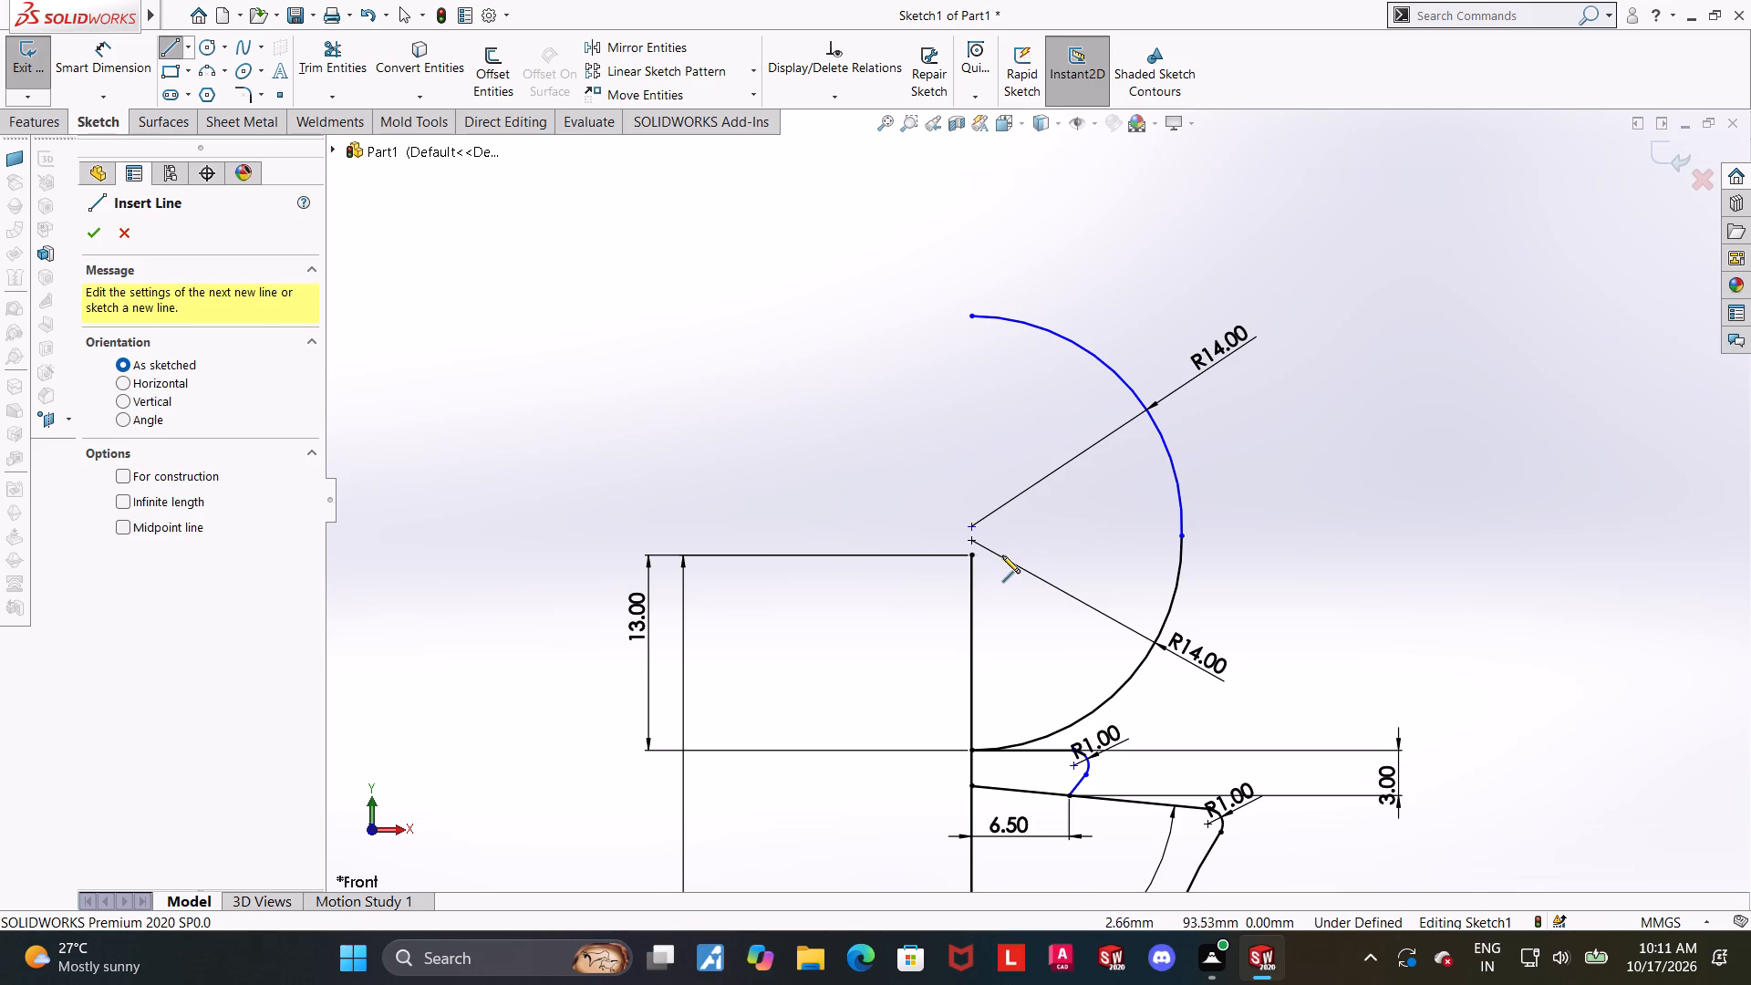
pyautogui.click(974, 555)
pyautogui.click(971, 319)
pyautogui.press('Escape')
pyautogui.press('Escape')
pyautogui.press('Escape')
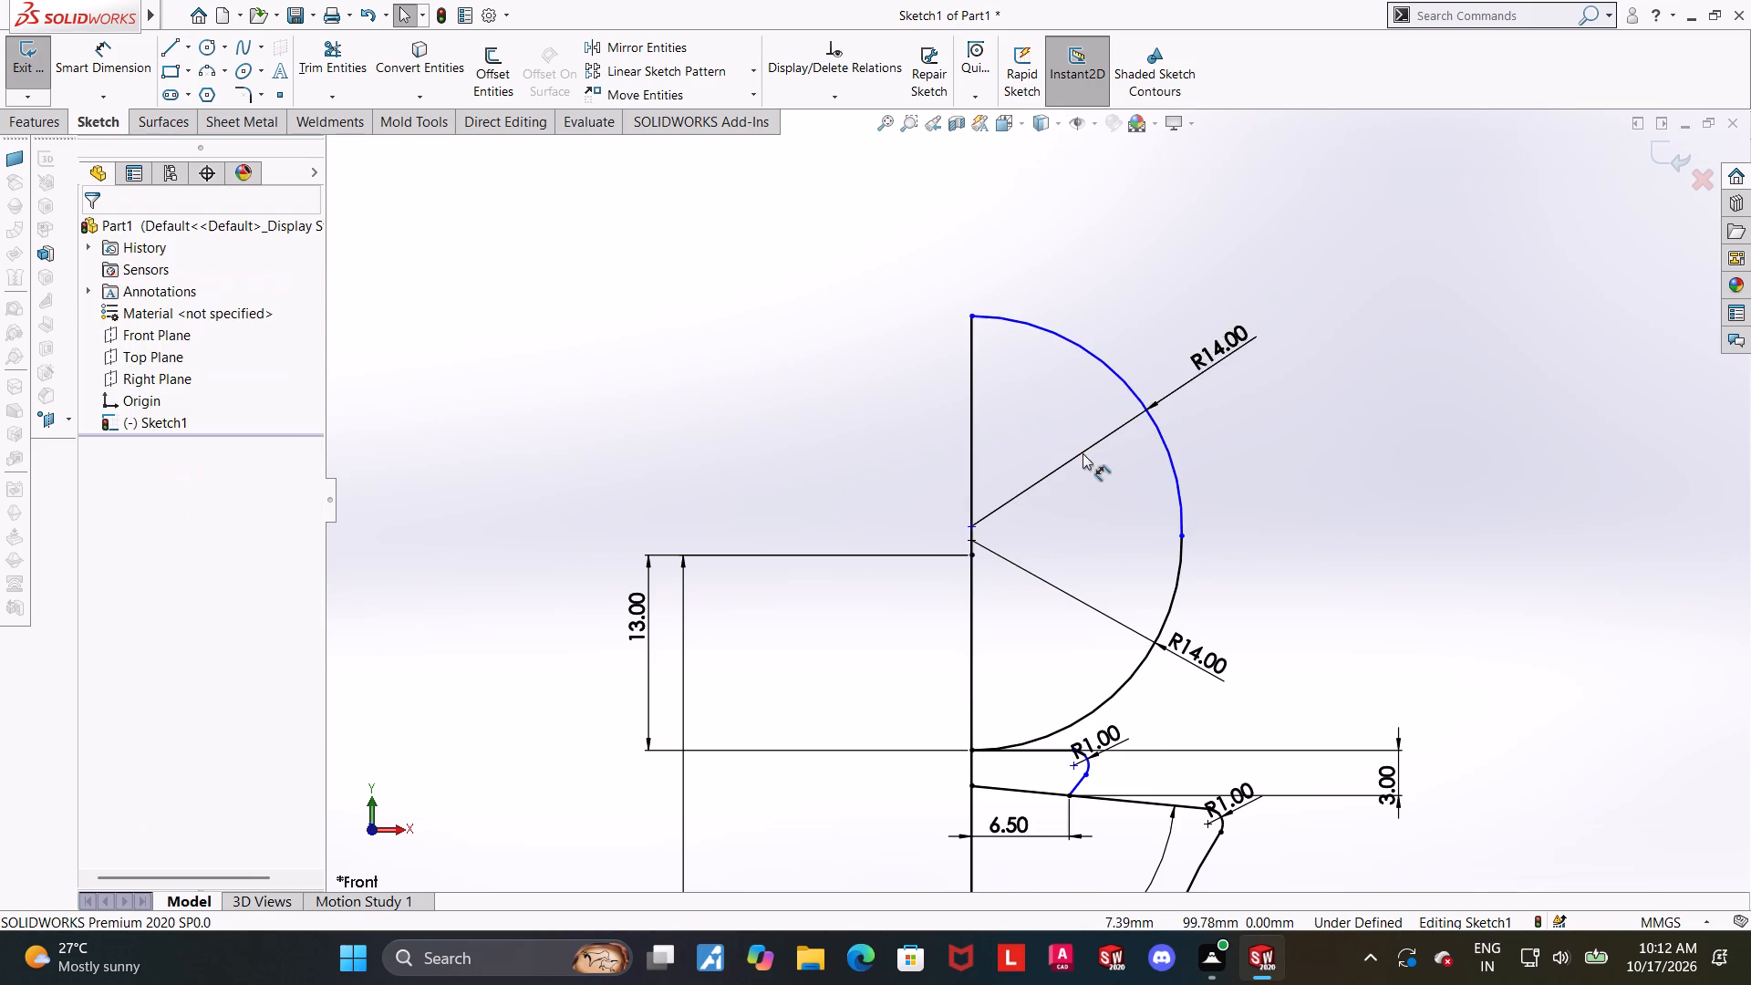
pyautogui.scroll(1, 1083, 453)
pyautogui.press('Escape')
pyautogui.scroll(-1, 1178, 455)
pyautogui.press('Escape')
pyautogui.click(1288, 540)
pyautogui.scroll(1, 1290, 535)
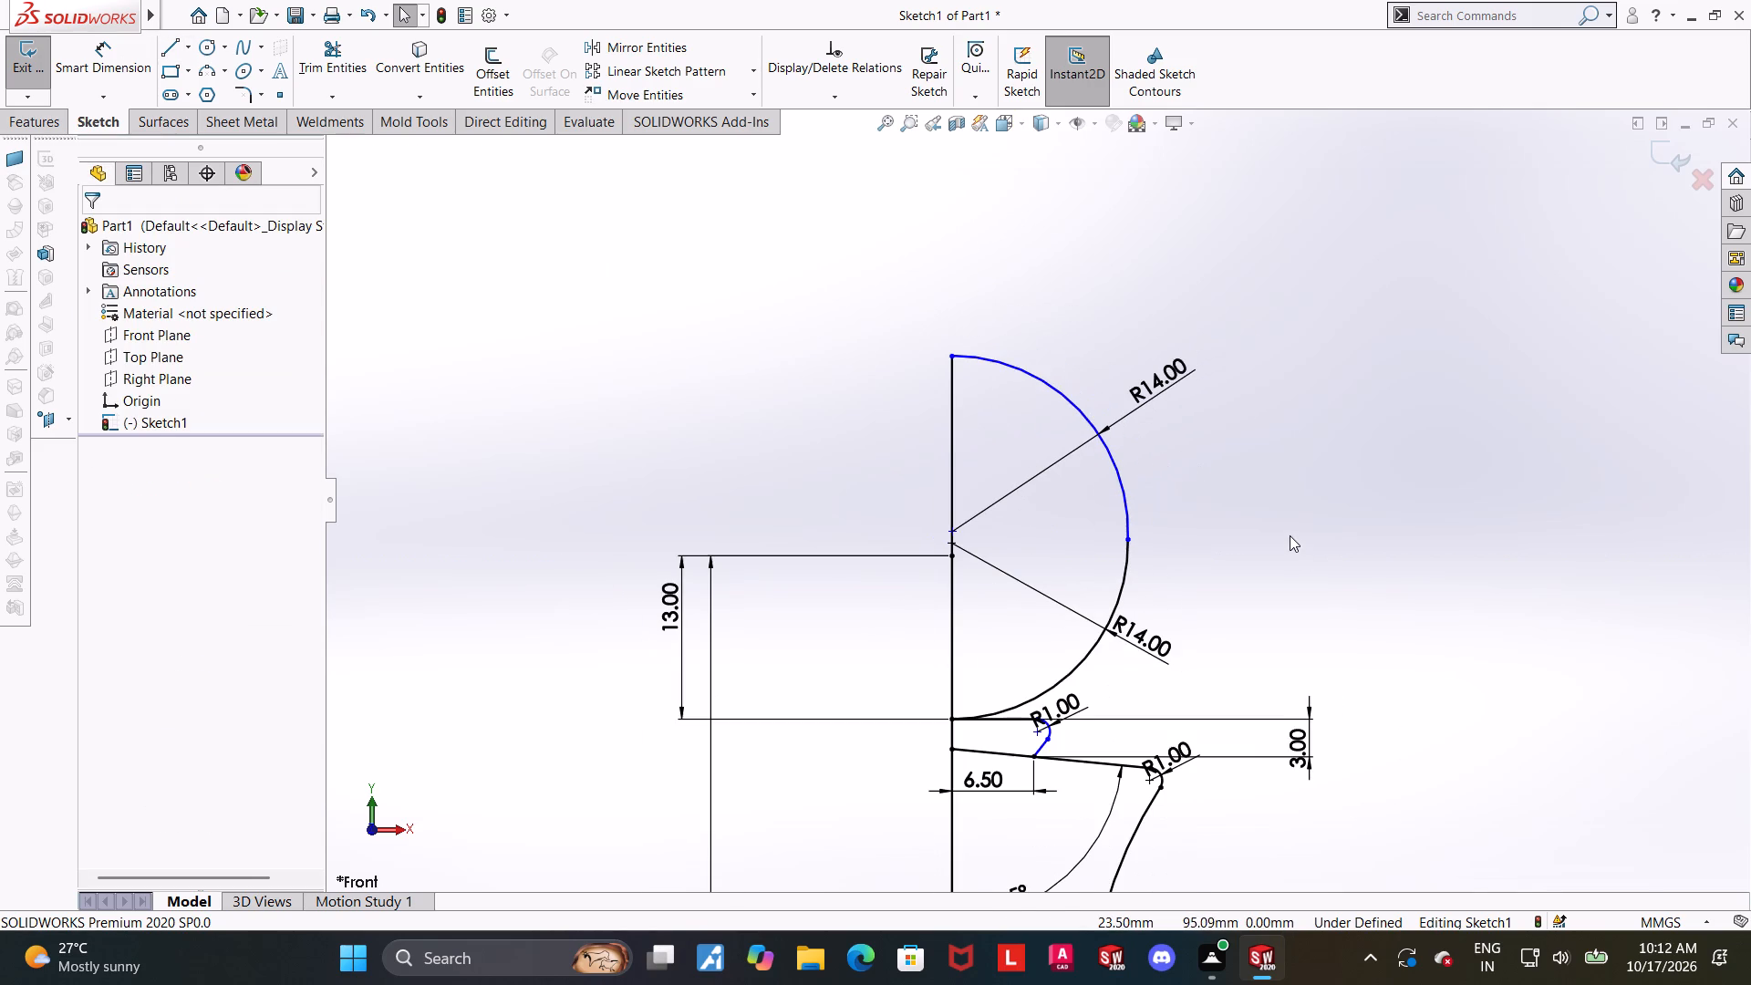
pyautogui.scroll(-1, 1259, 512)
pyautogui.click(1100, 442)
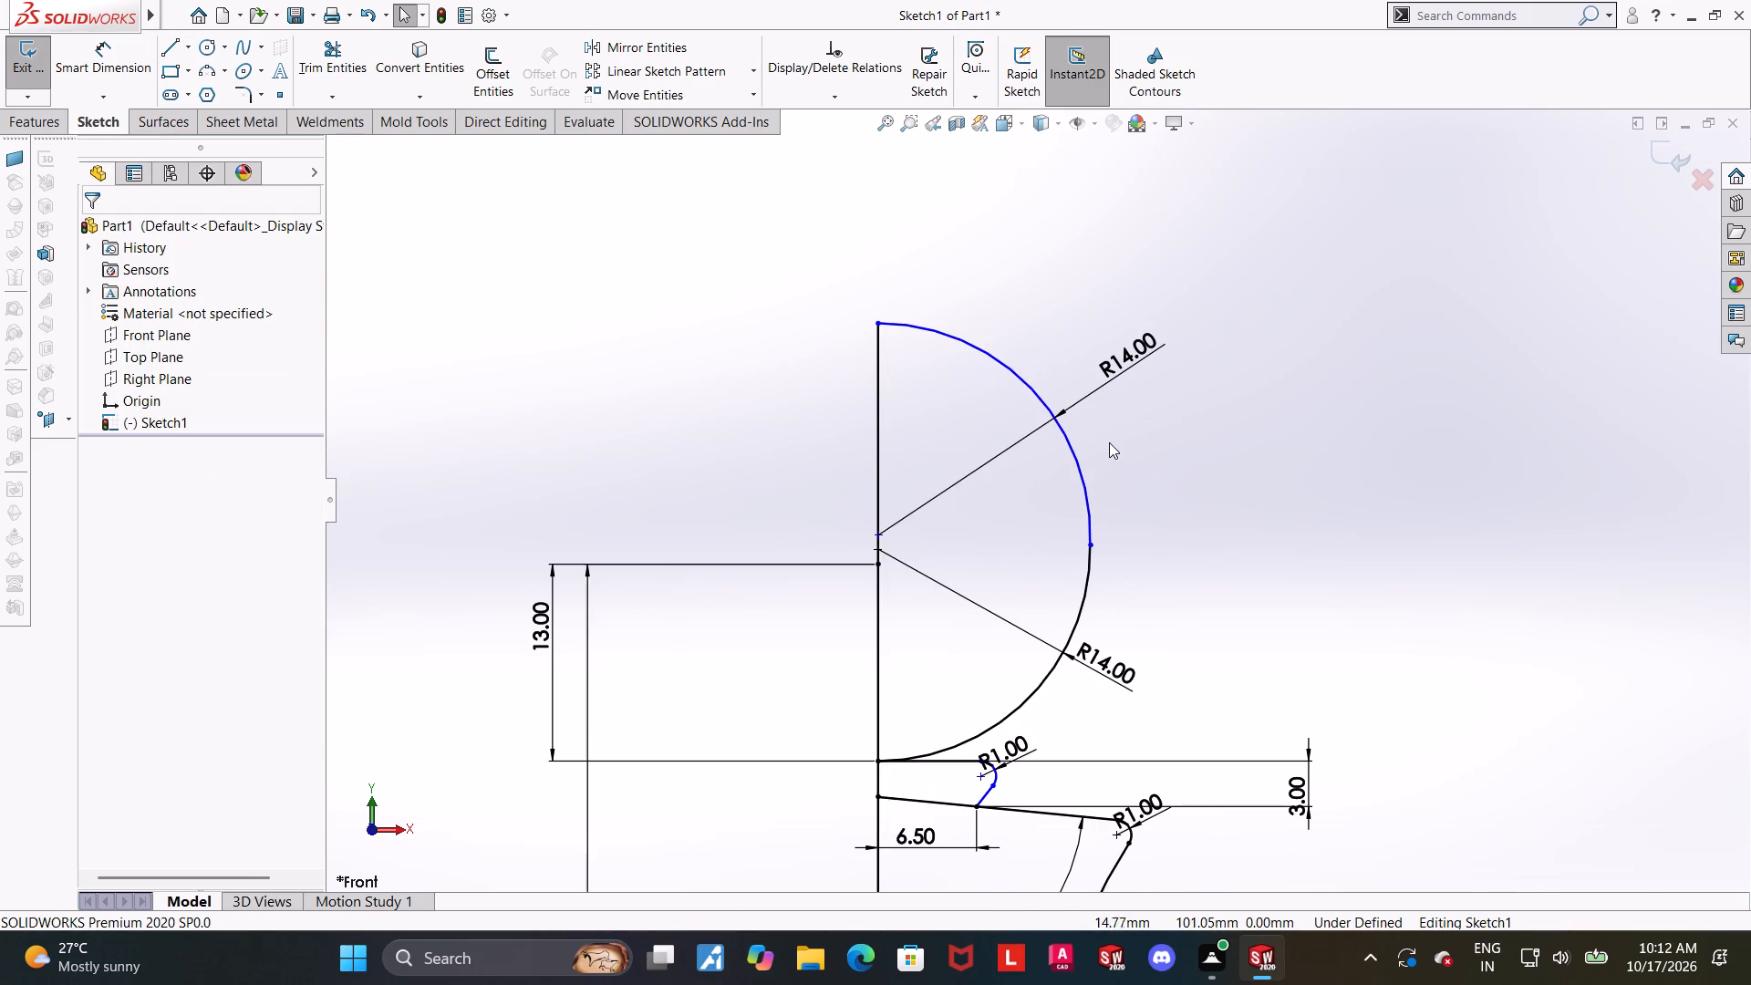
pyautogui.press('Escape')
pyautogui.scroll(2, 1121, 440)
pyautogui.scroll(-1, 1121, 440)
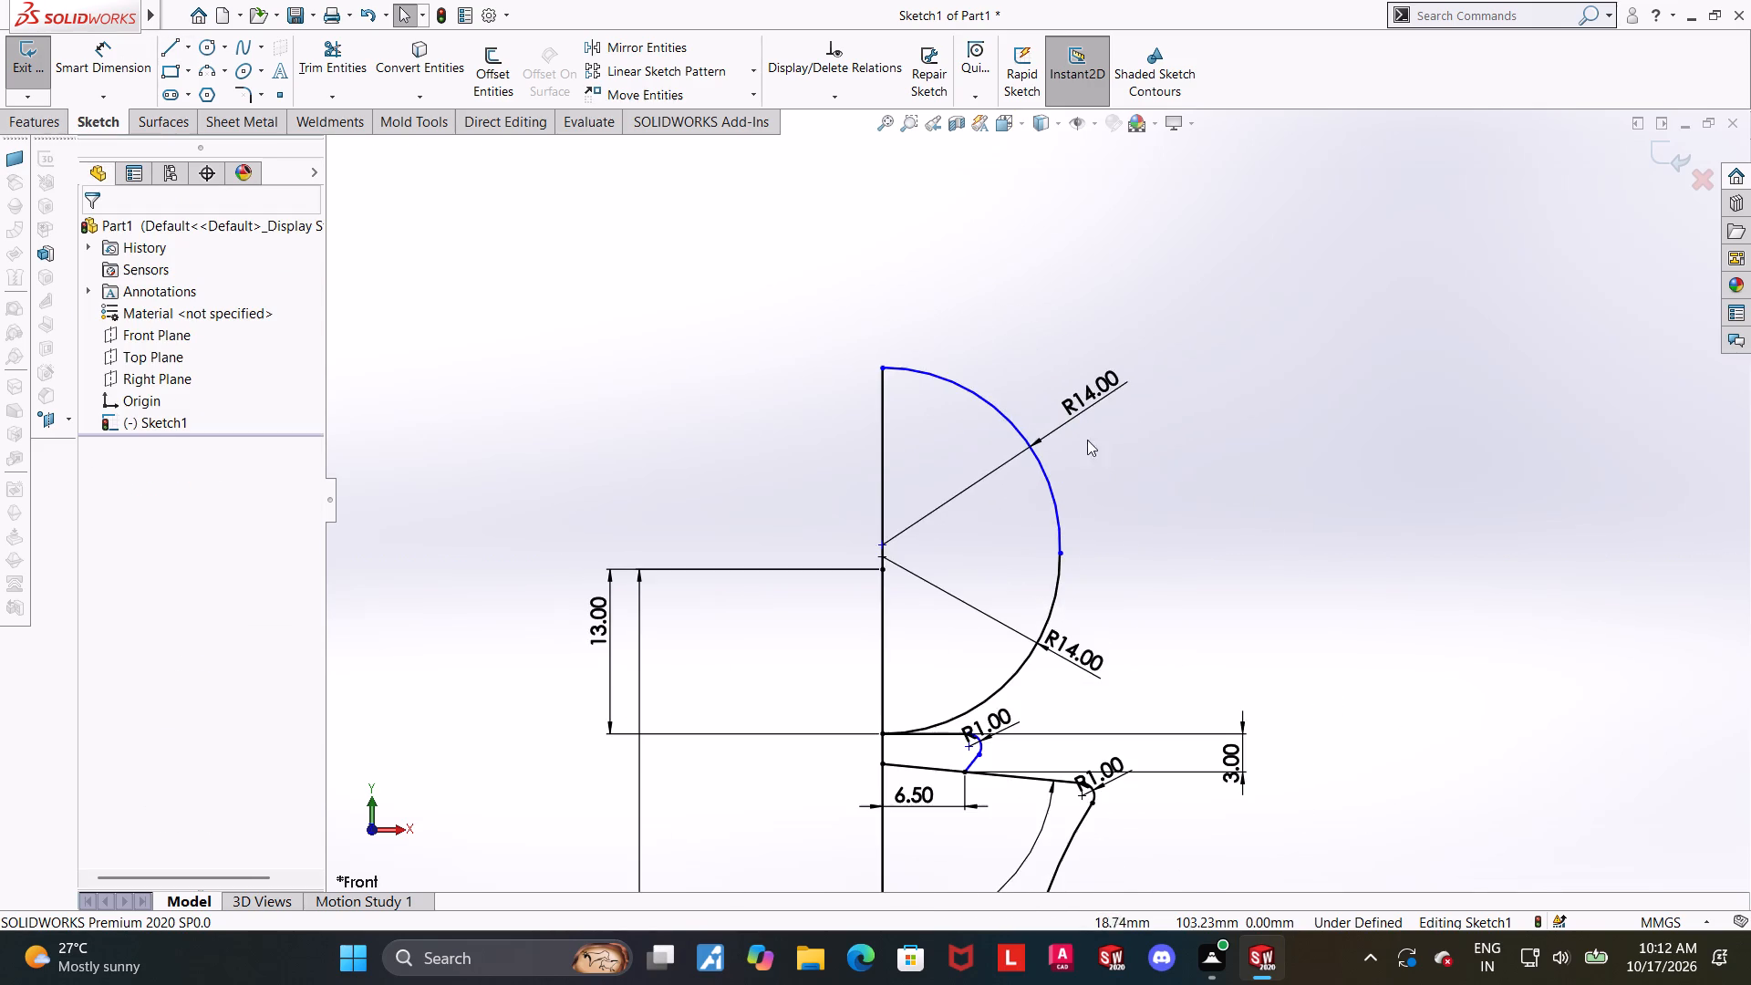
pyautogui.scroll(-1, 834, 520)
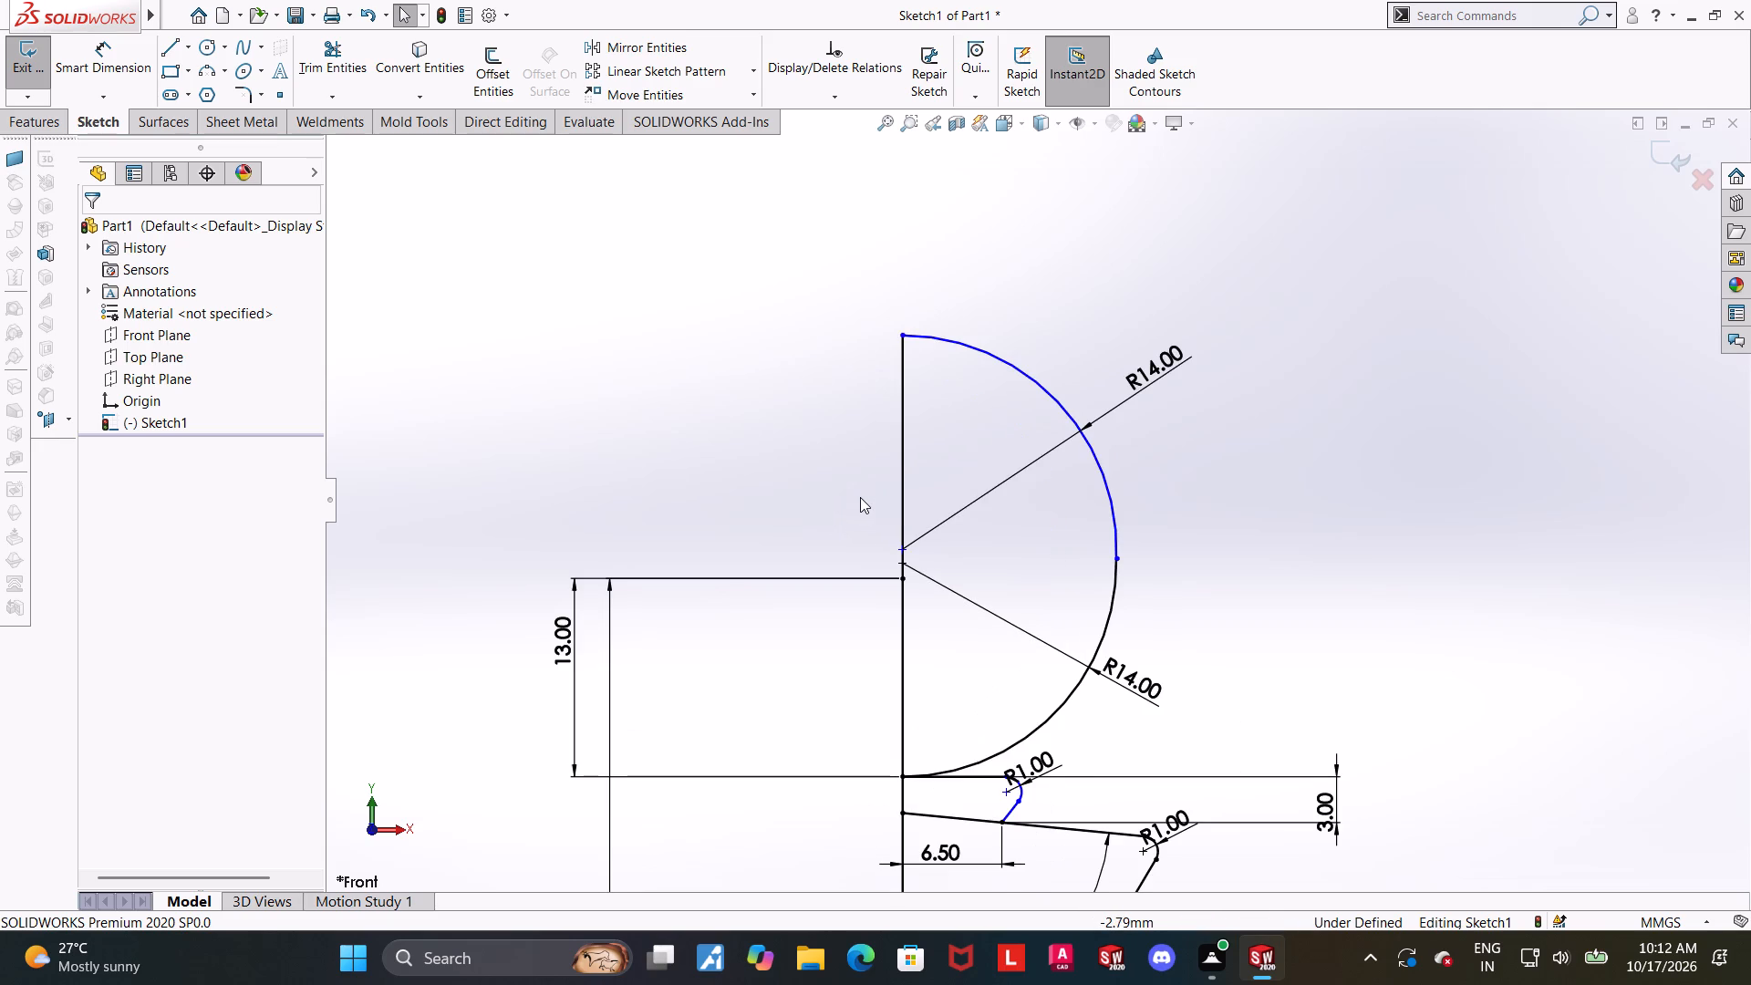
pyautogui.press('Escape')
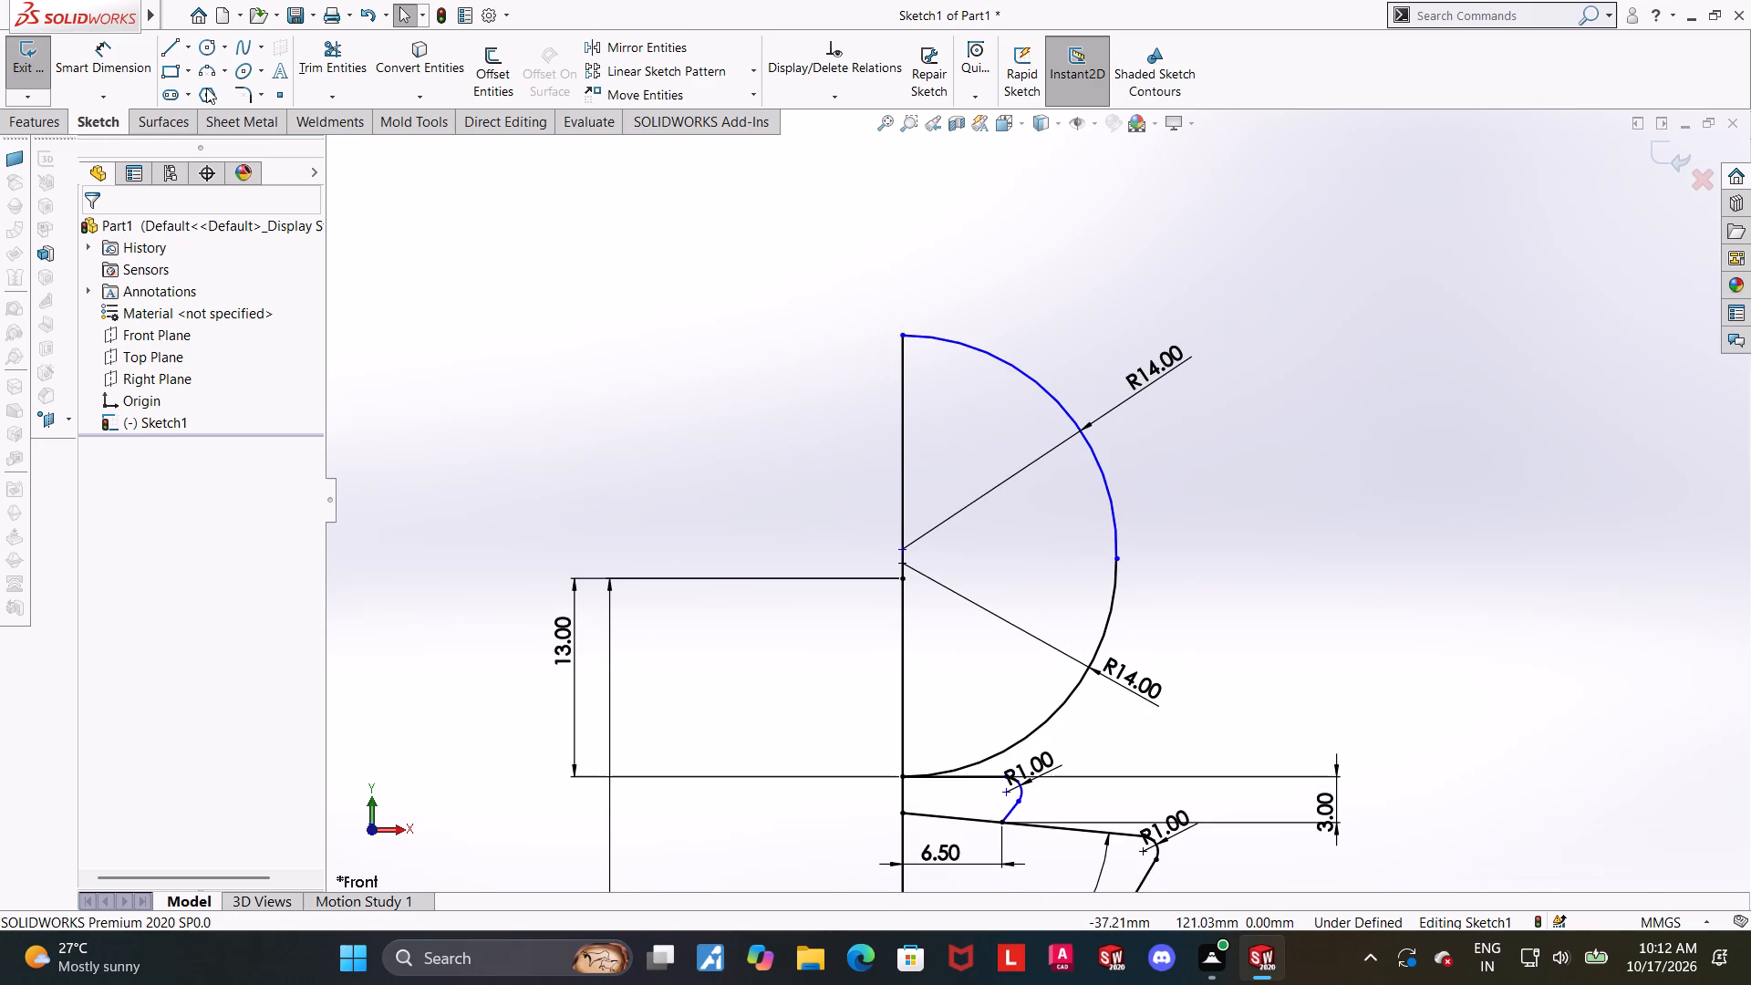
# Move the upper step's R1 fillet dimension text outward, clear of the small fillet arc.
pyautogui.click(109, 52)
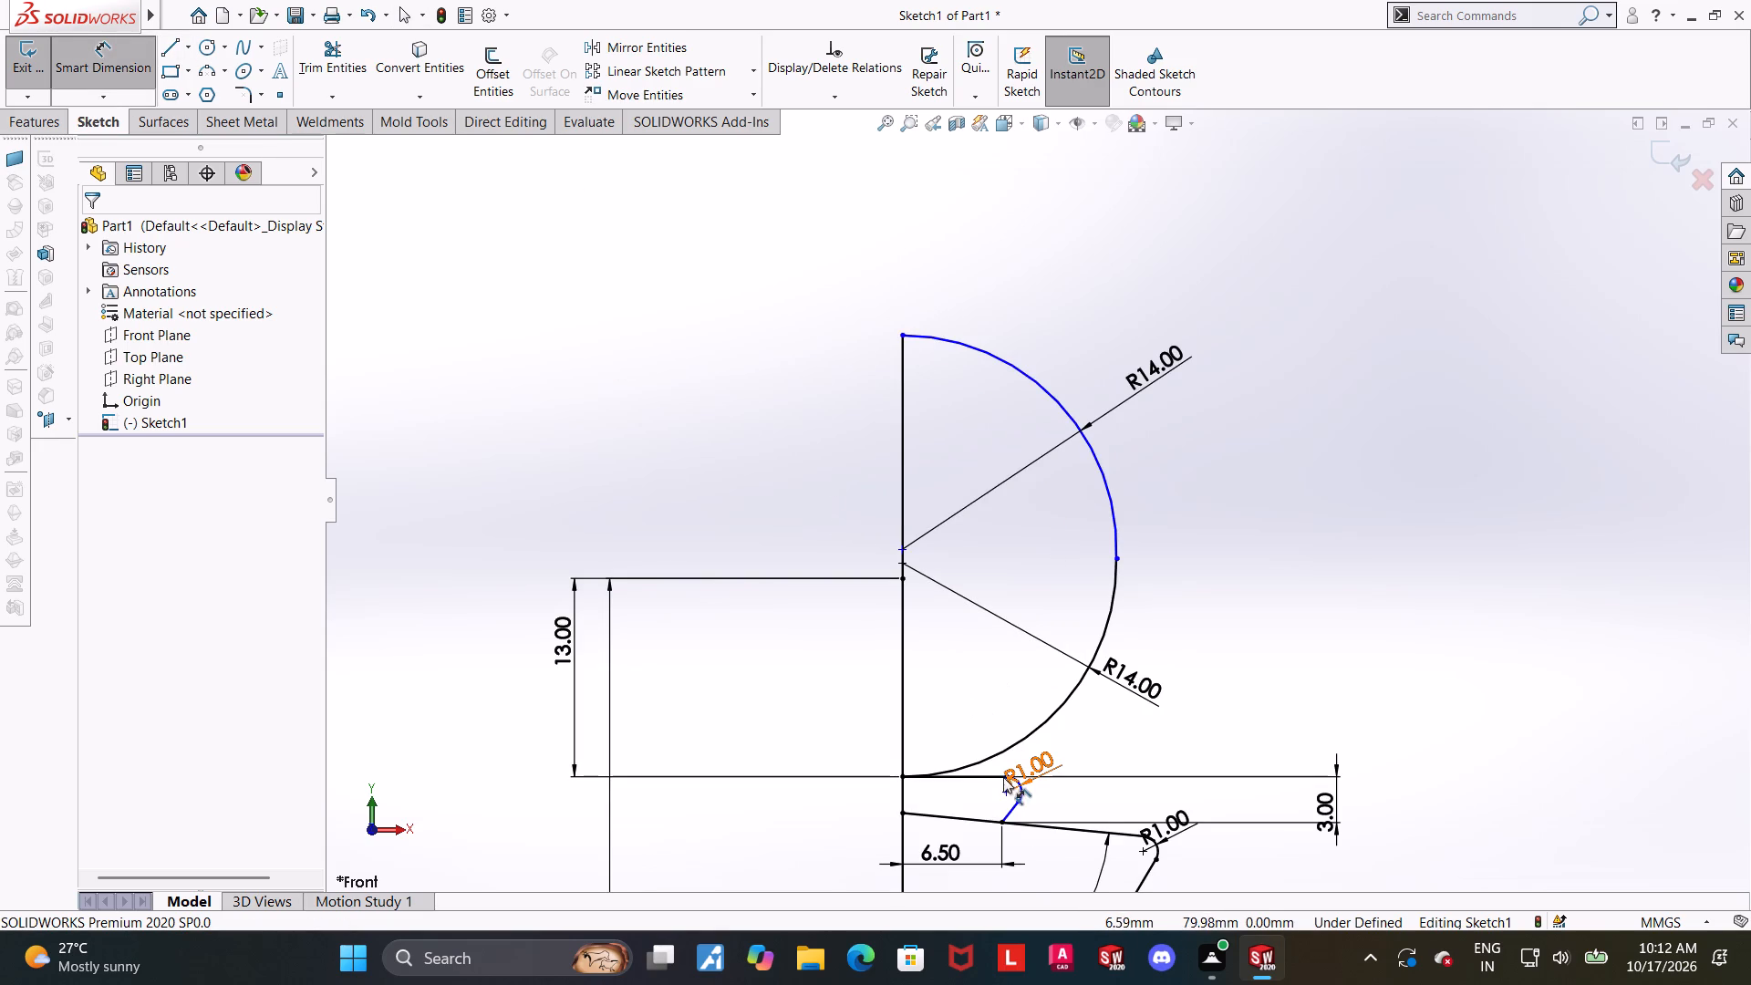
pyautogui.press('Escape')
pyautogui.press('Escape')
pyautogui.moveTo(1034, 770); pyautogui.dragTo(1095, 751)
pyautogui.press('Escape')
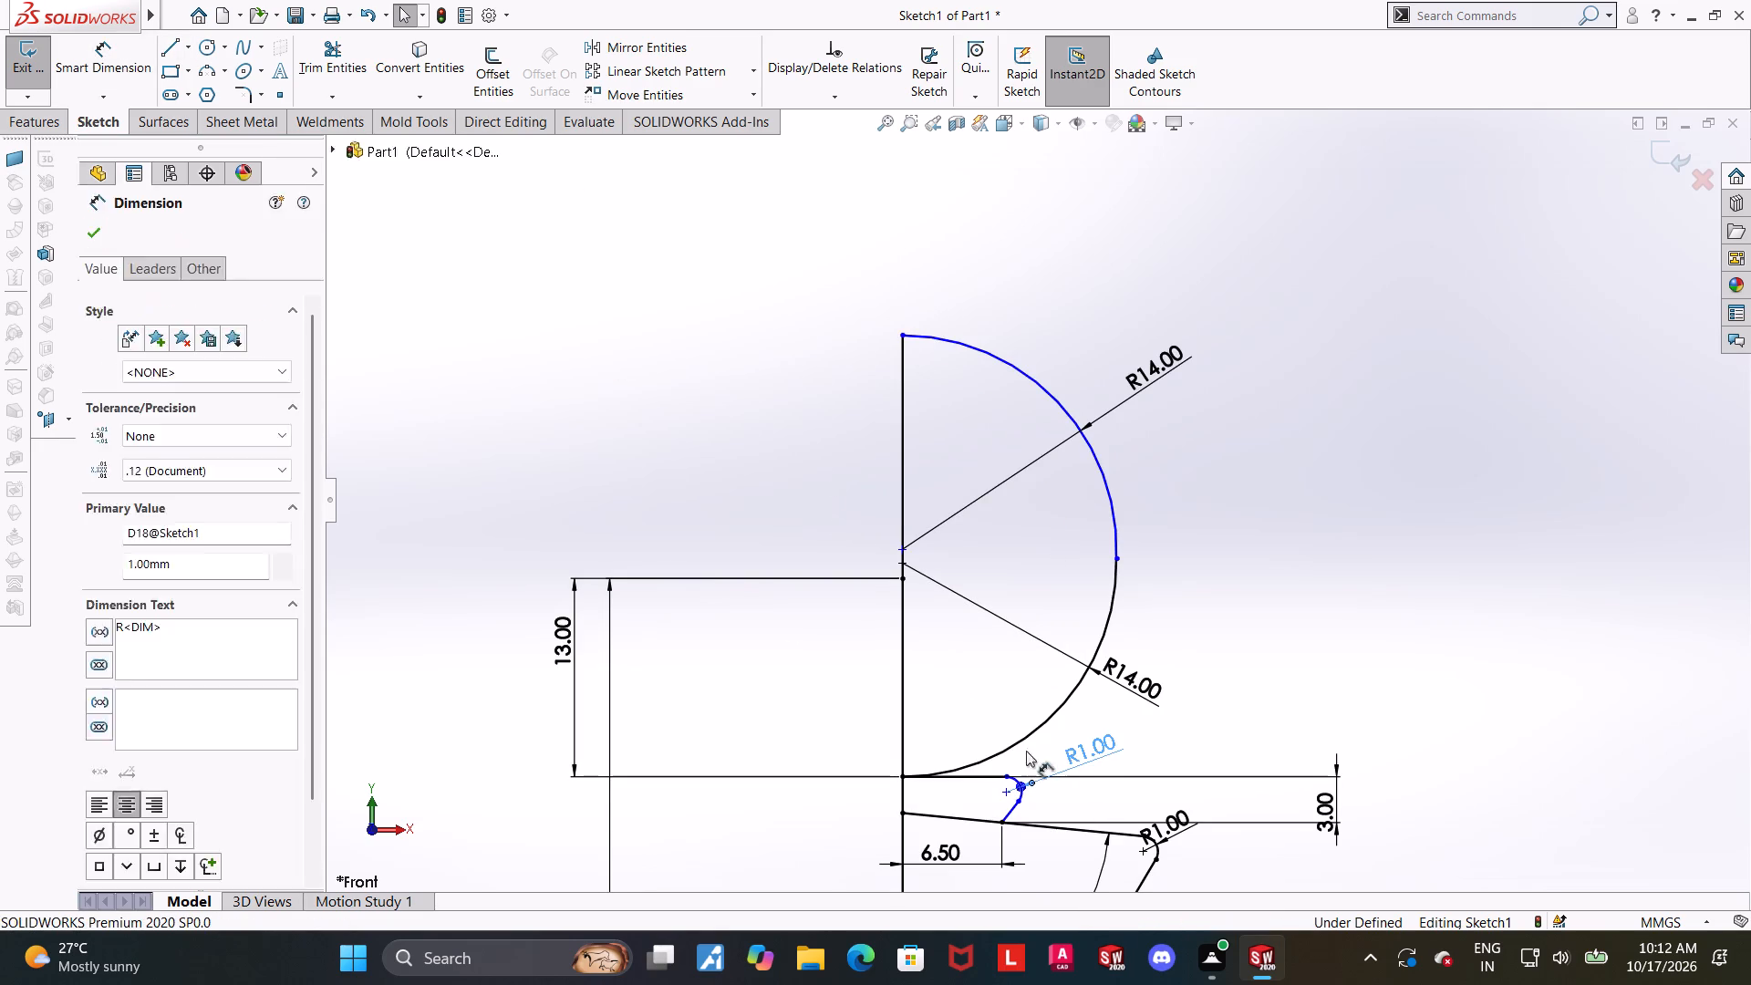
pyautogui.press('Escape')
# Dimension the horizontal distance from the leg to the upper step's R1 fillet arc as 16/2 mm.
pyautogui.click(101, 56)
pyautogui.scroll(-1, 770, 593)
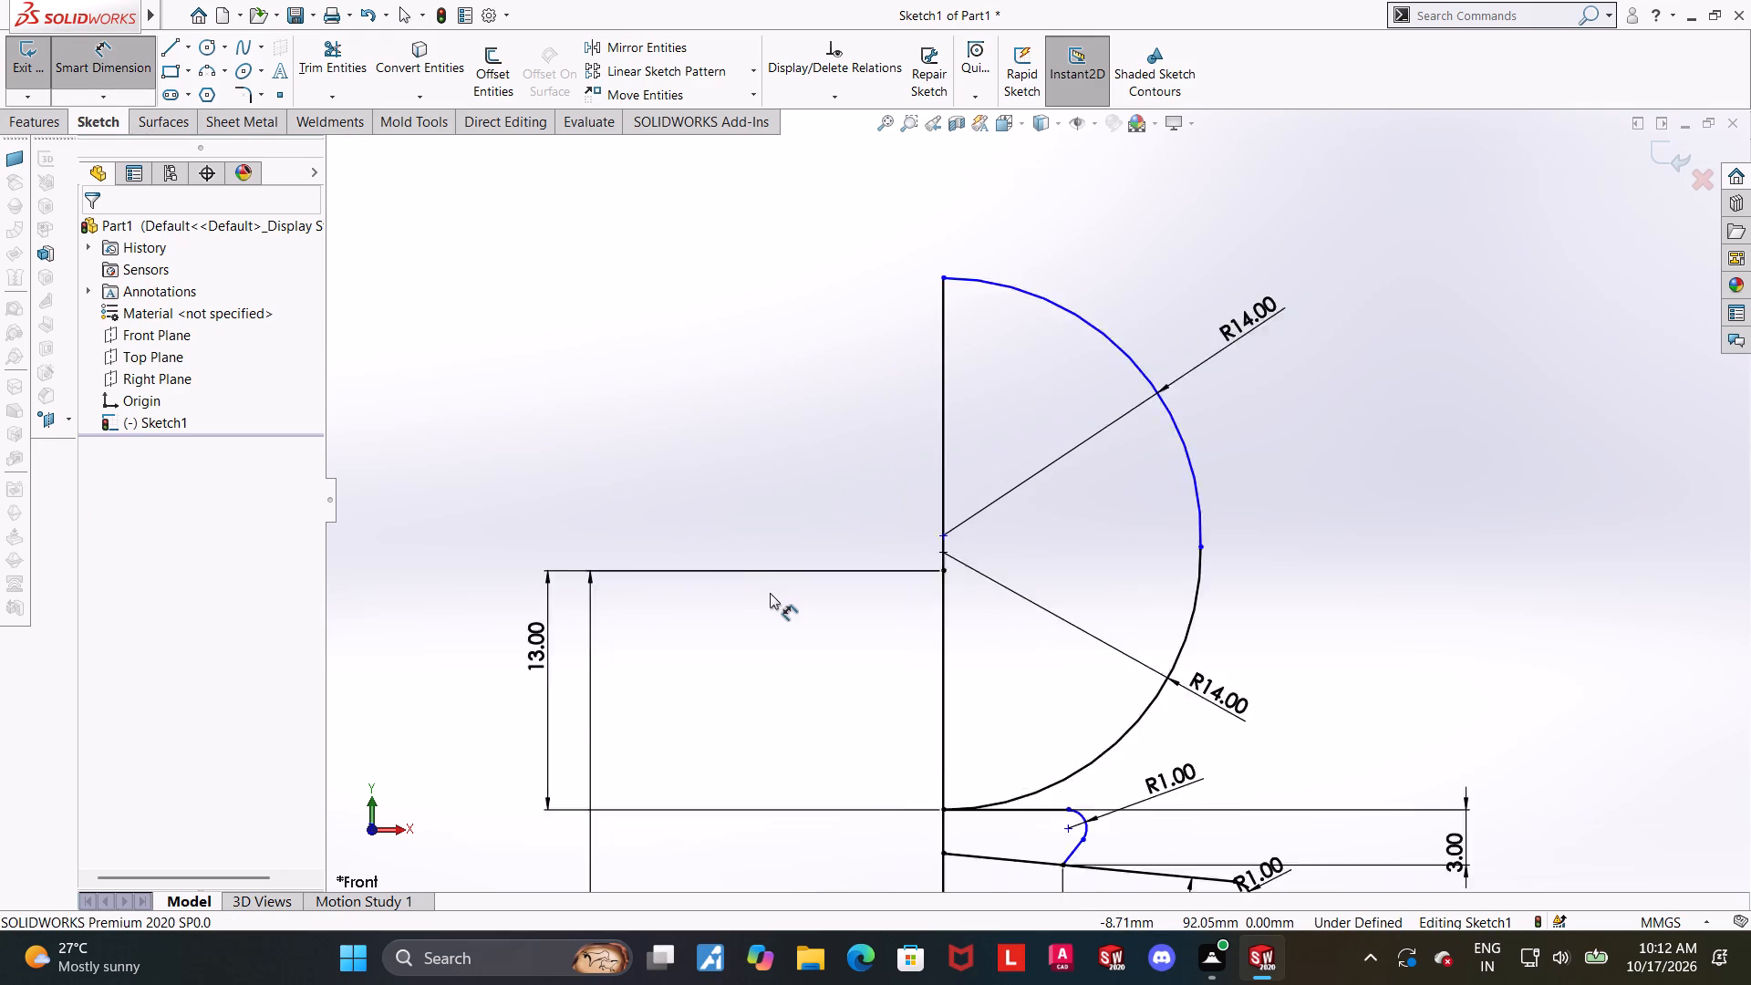
pyautogui.scroll(-1, 770, 593)
pyautogui.scroll(4, 1124, 741)
pyautogui.scroll(-10, 1114, 706)
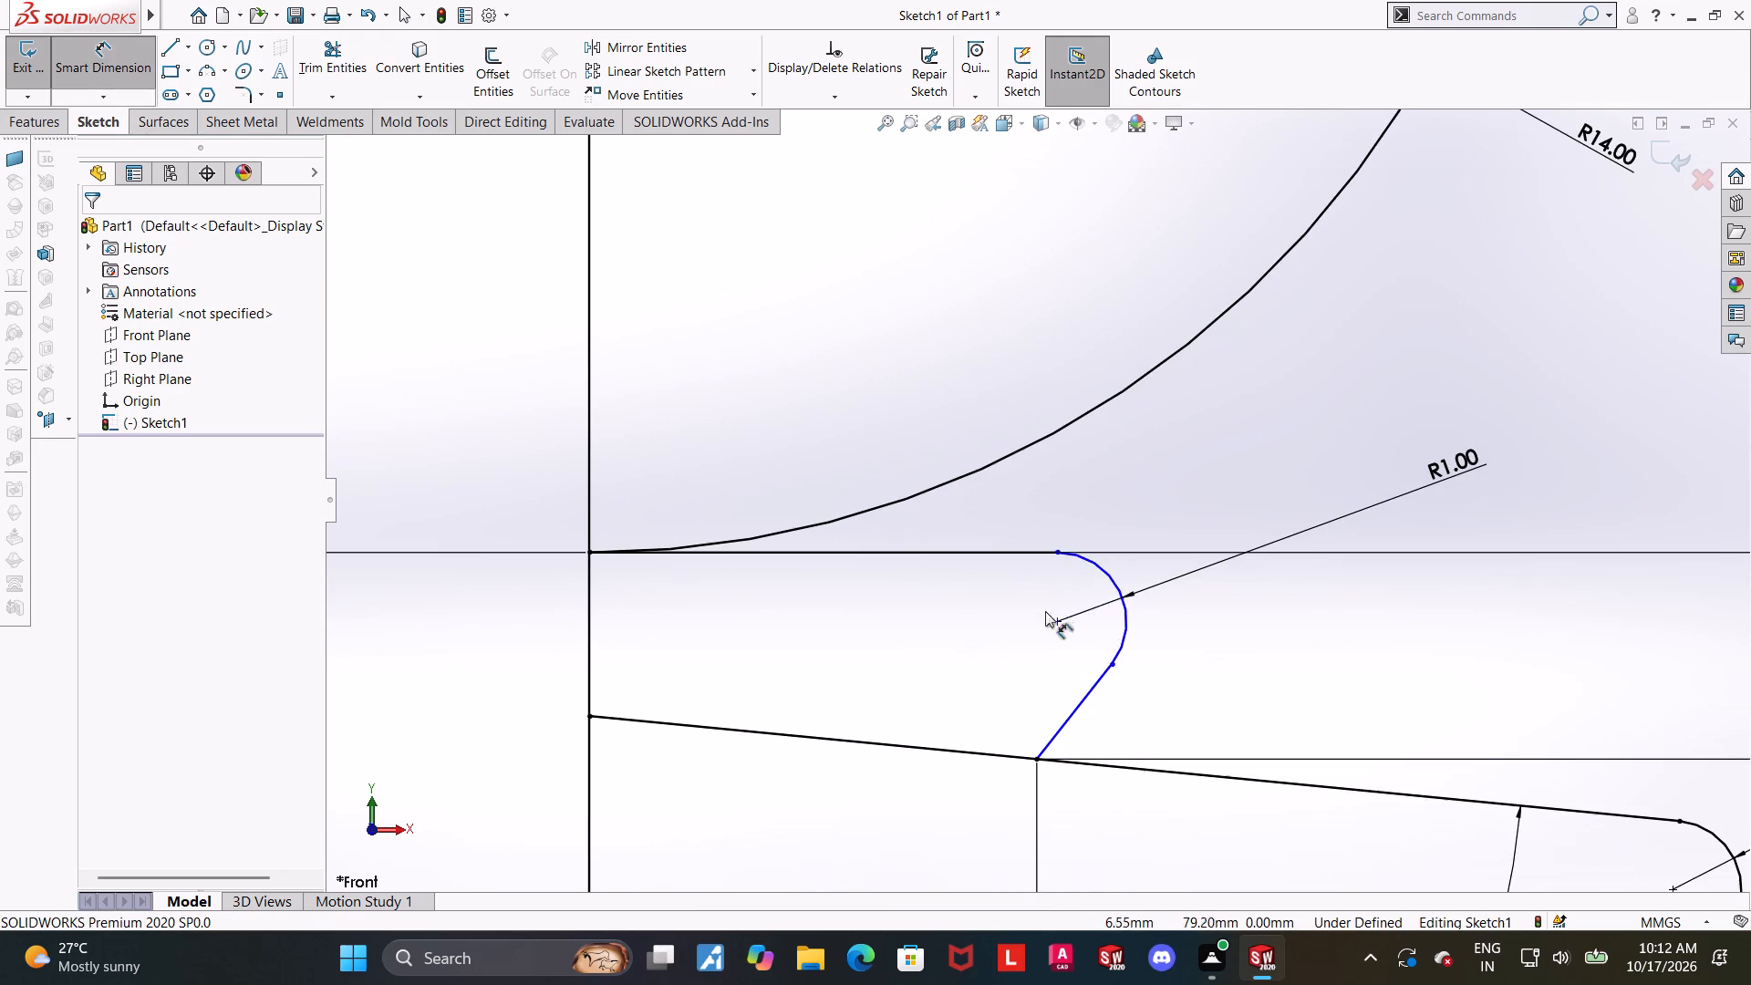
pyautogui.click(1121, 591)
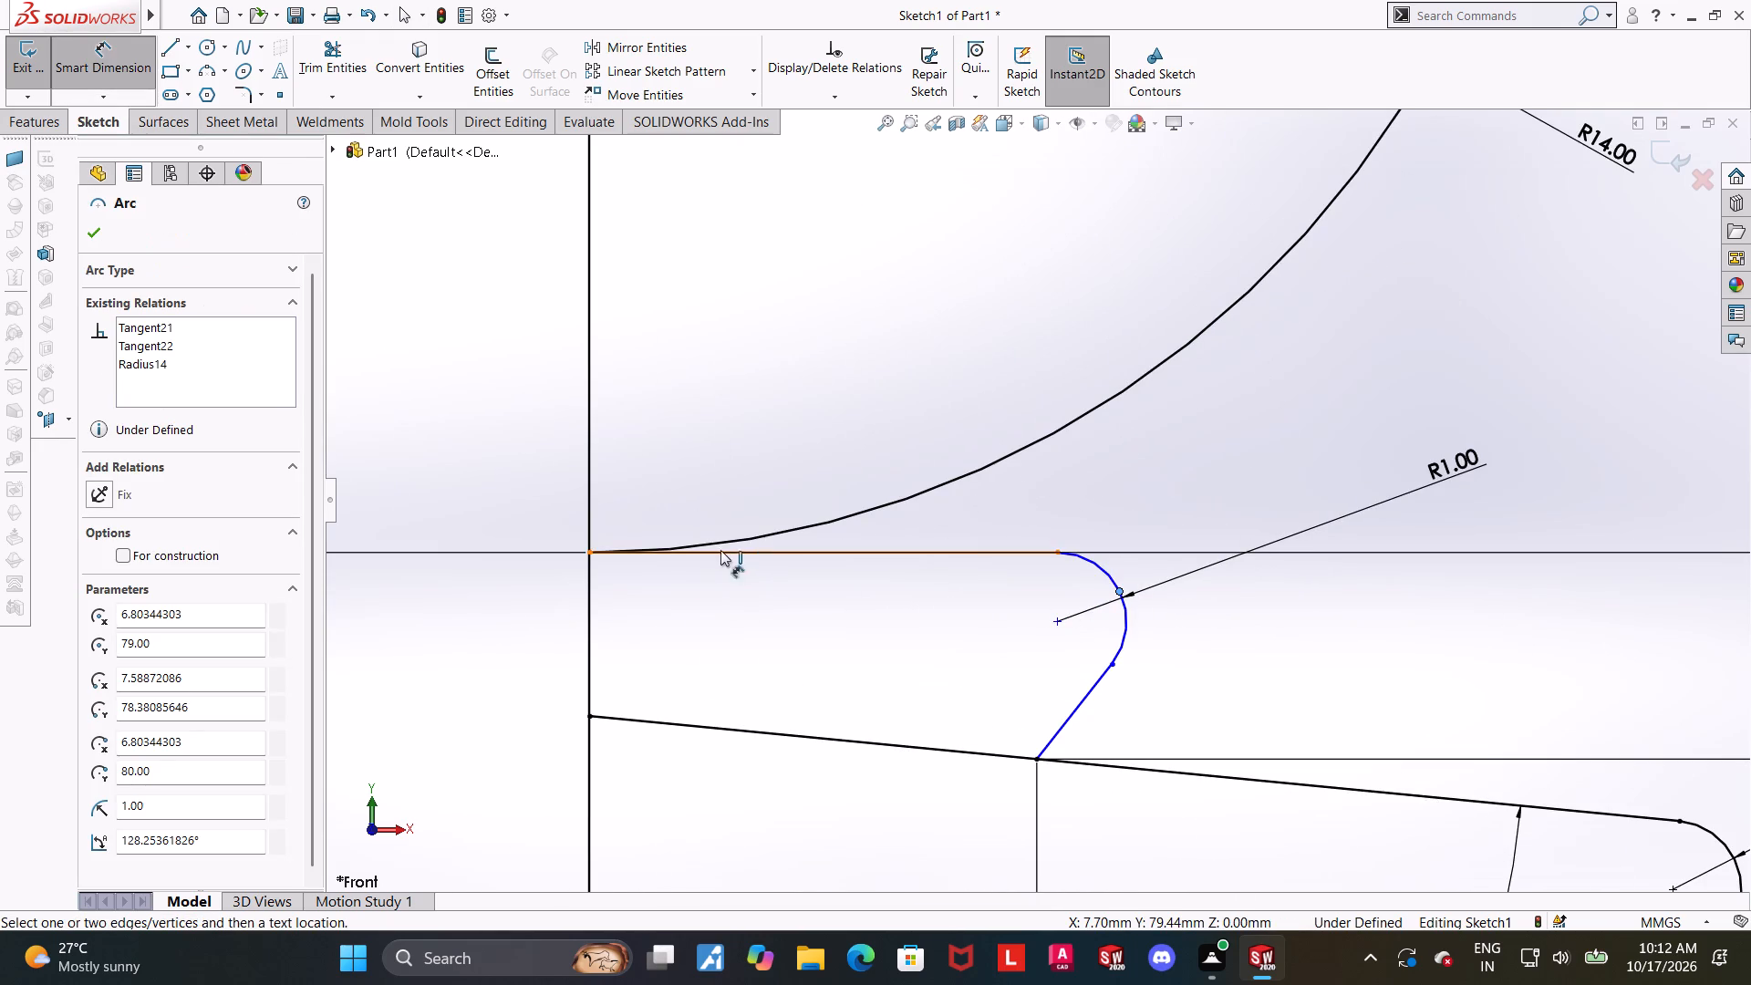
pyautogui.click(590, 587)
pyautogui.scroll(-4, 710, 523)
pyautogui.scroll(9, 741, 511)
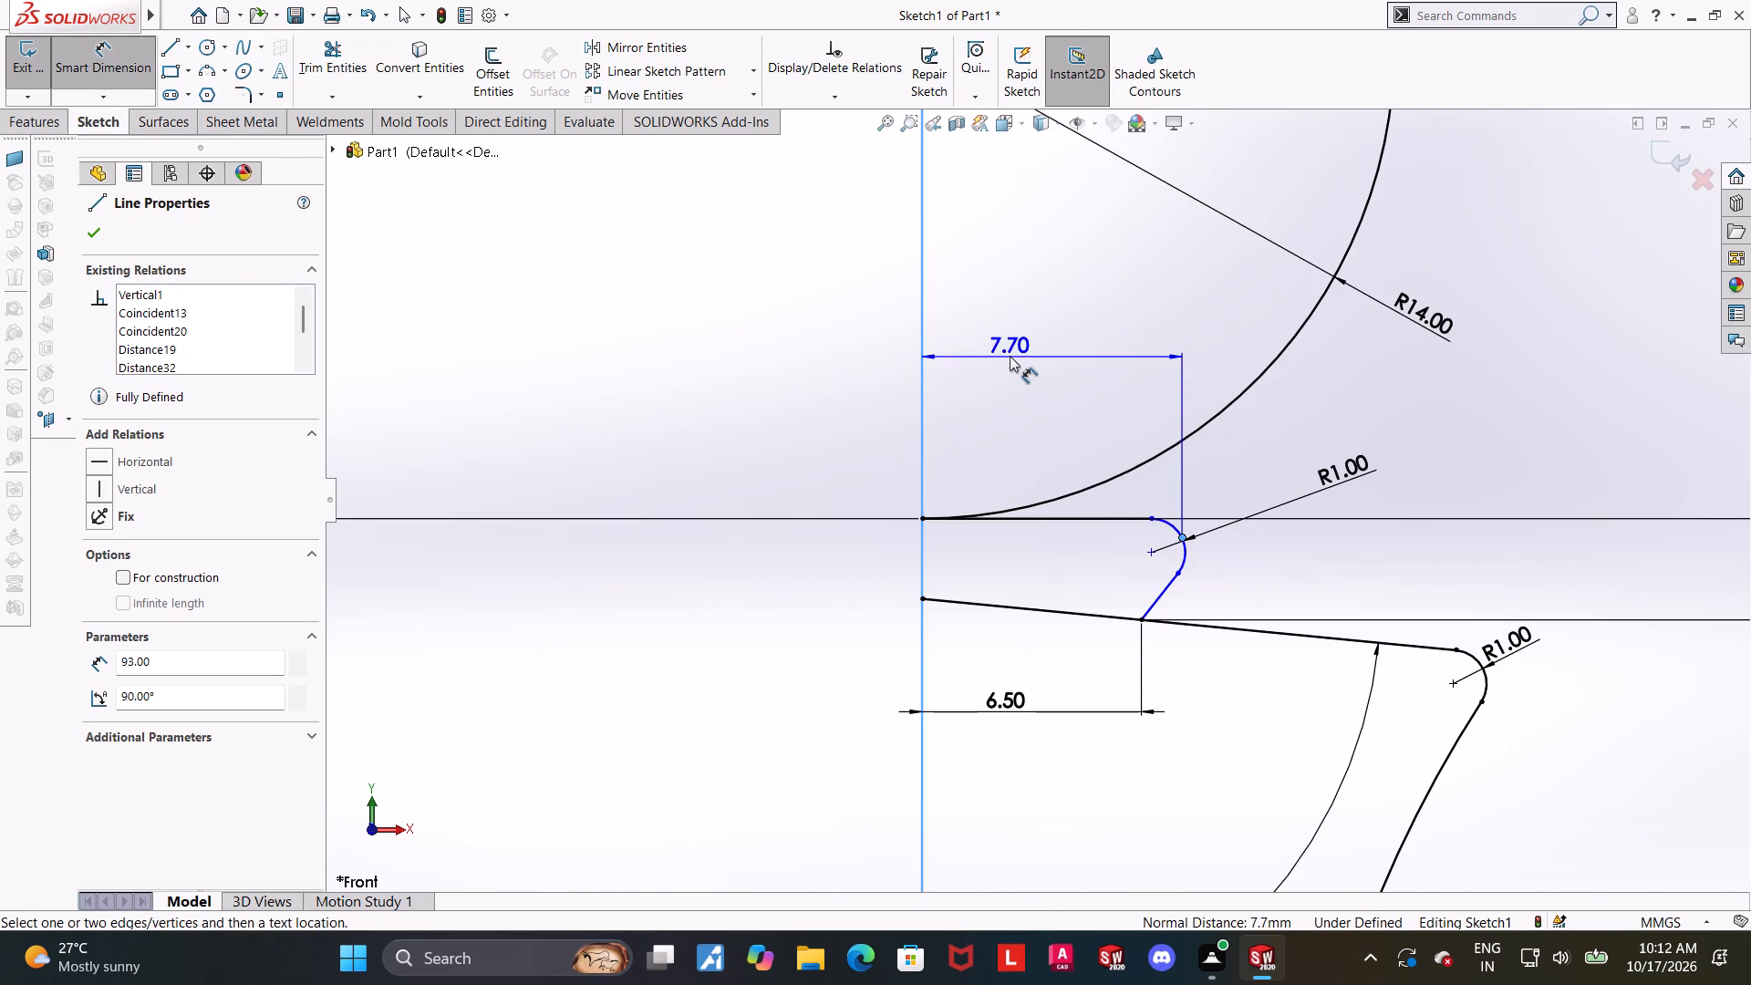
pyautogui.click(1017, 347)
pyautogui.press('1')
pyautogui.write('6/2')
pyautogui.press('Return')
pyautogui.press('Escape')
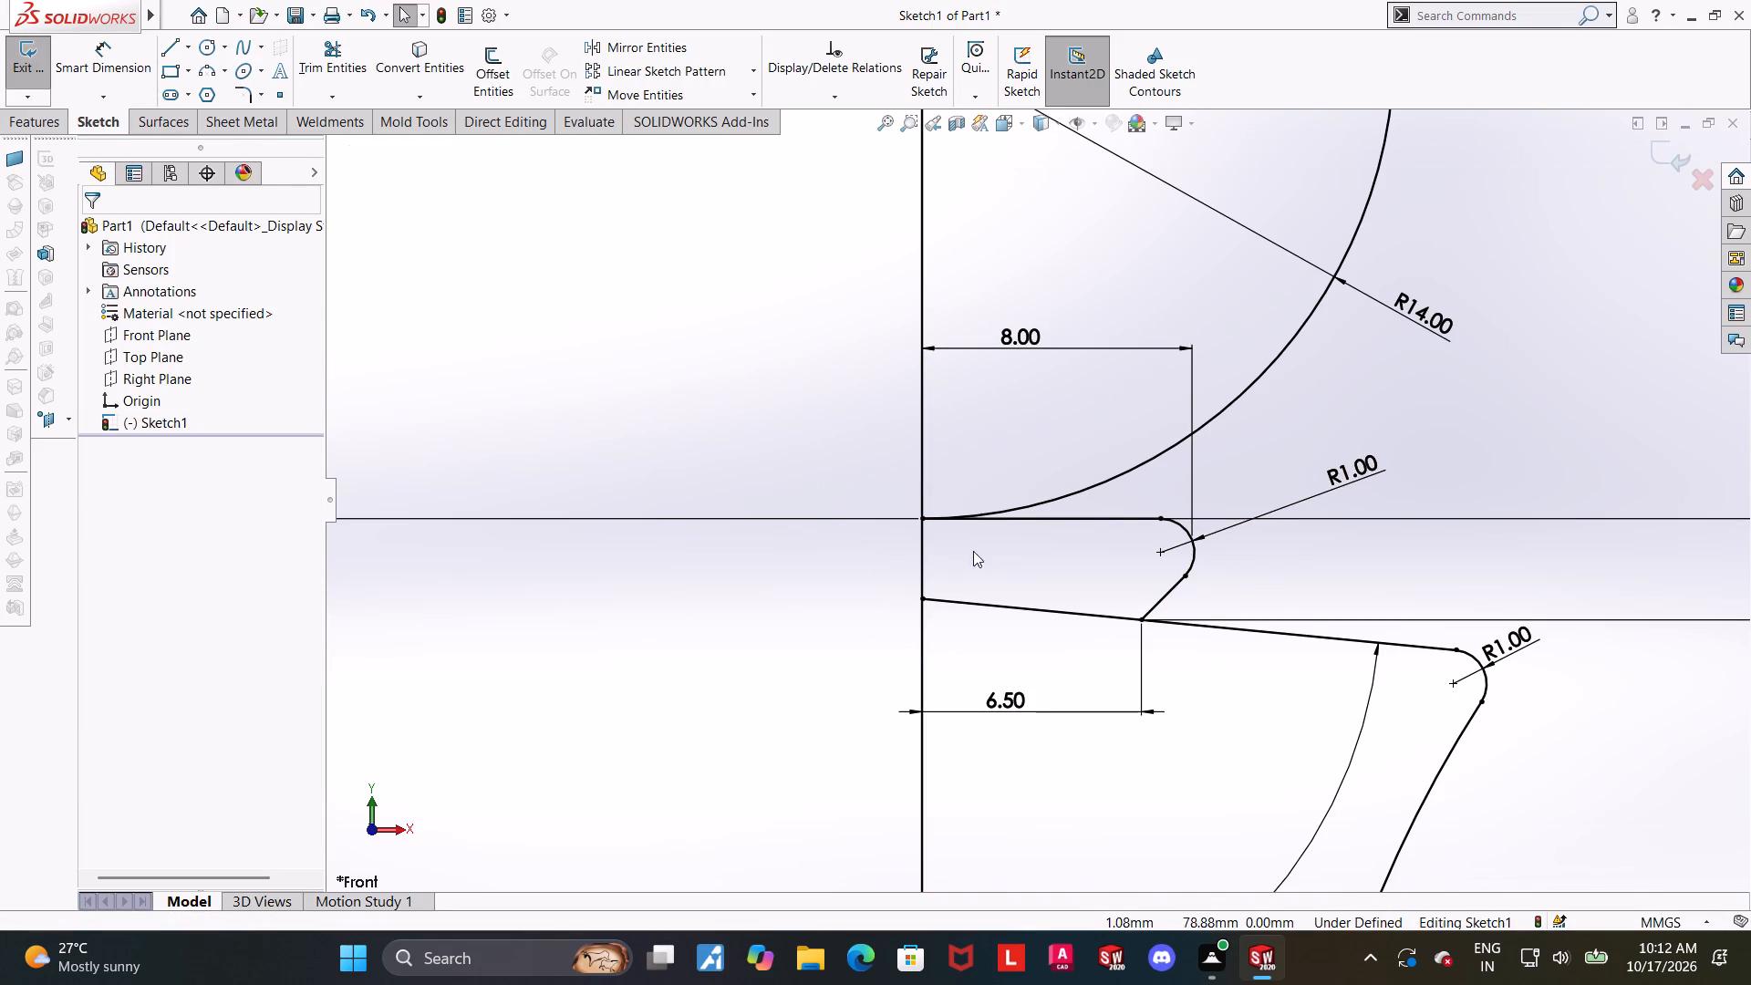
# Trim away the lower R14 arc between the upper step and the upper arc.
pyautogui.scroll(-2, 1114, 493)
pyautogui.scroll(3, 1114, 494)
pyautogui.press('Escape')
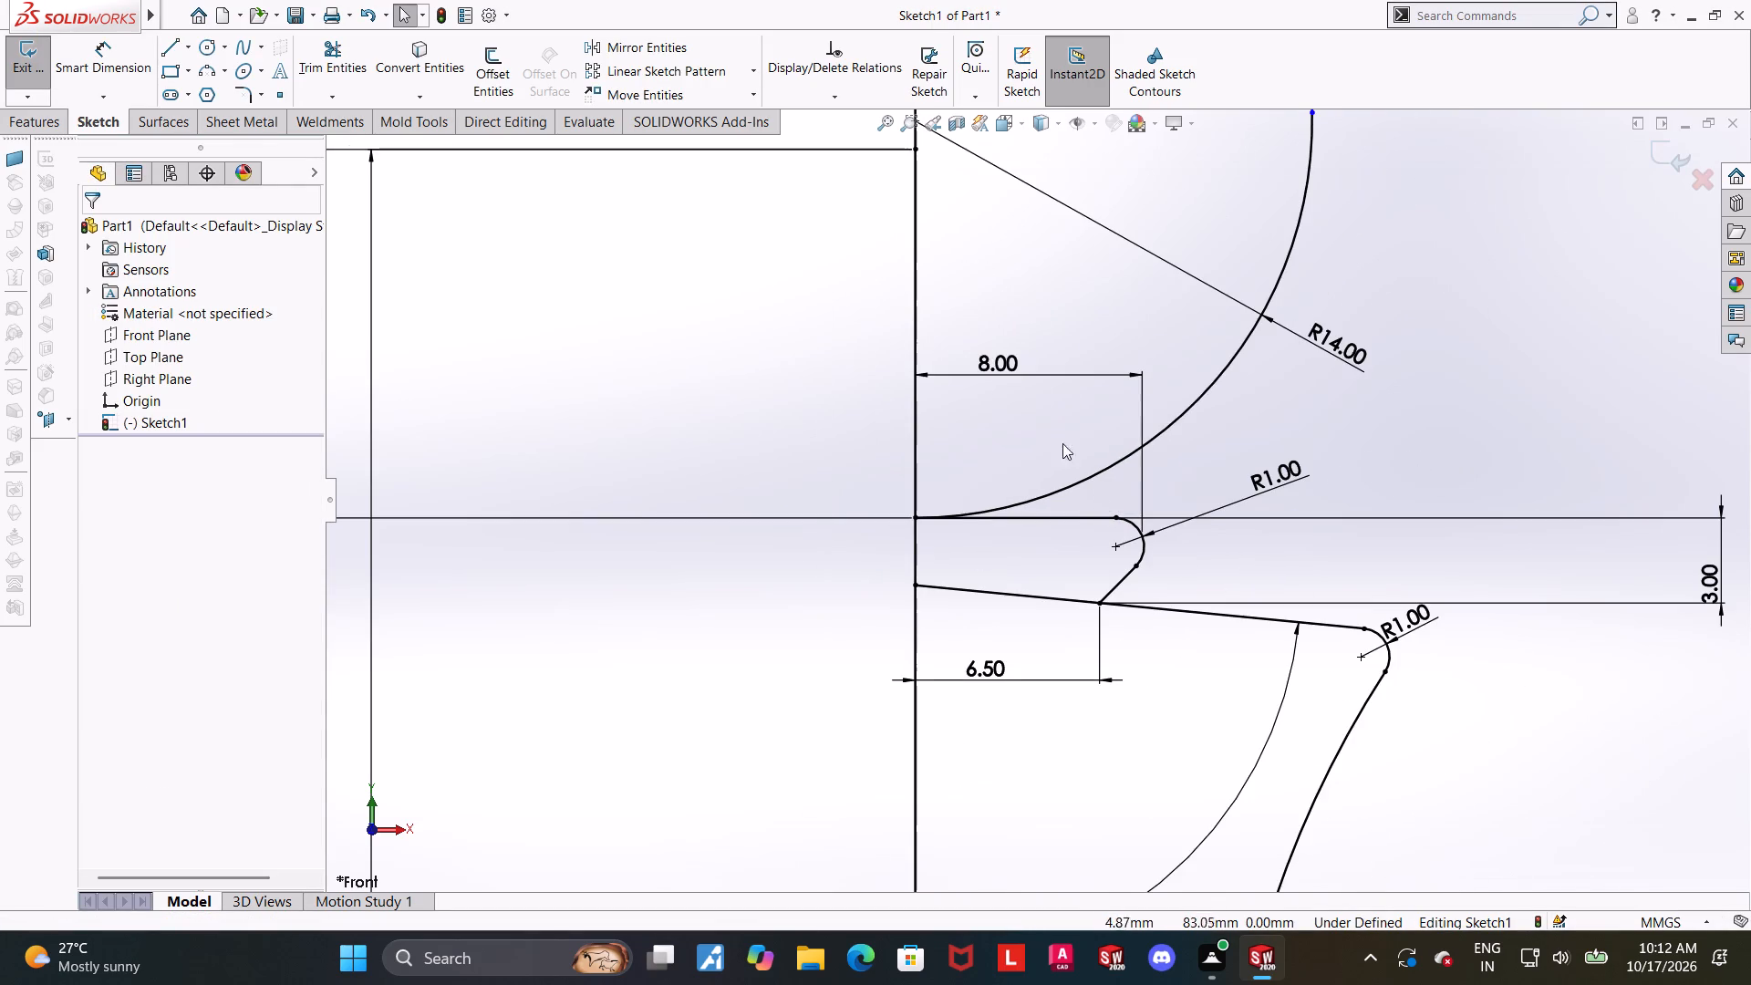
pyautogui.scroll(-1, 1088, 506)
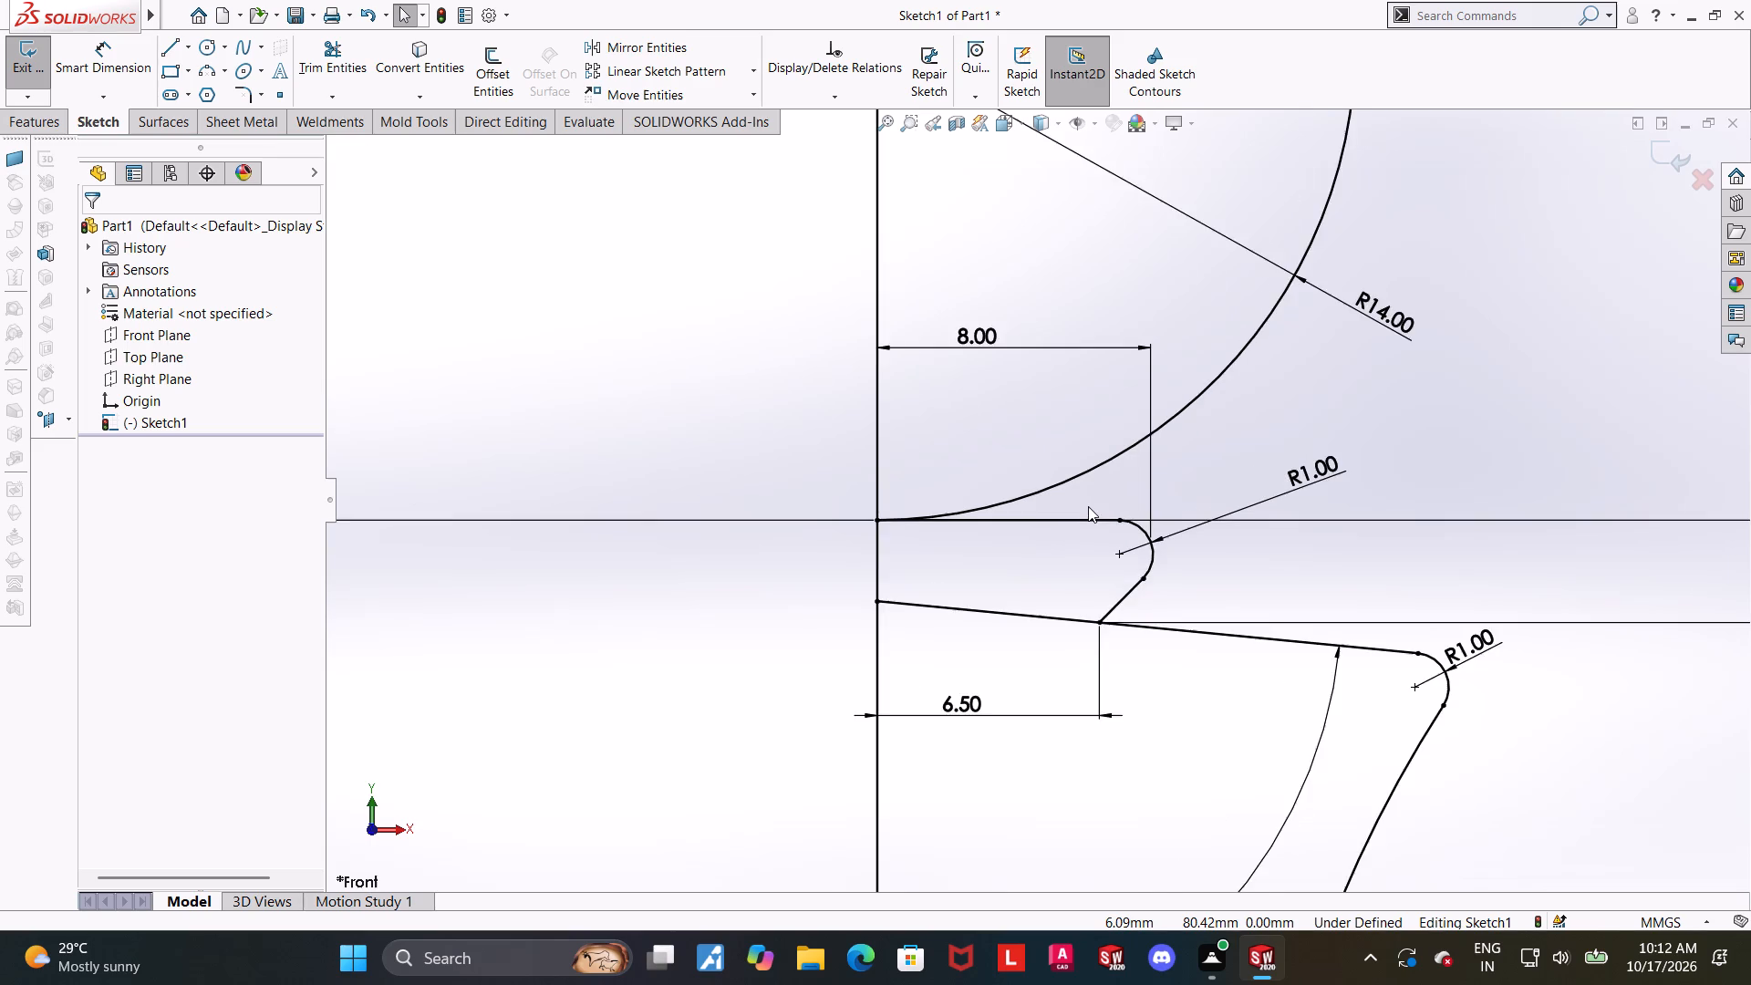
pyautogui.scroll(5, 1088, 506)
pyautogui.scroll(-2, 1133, 389)
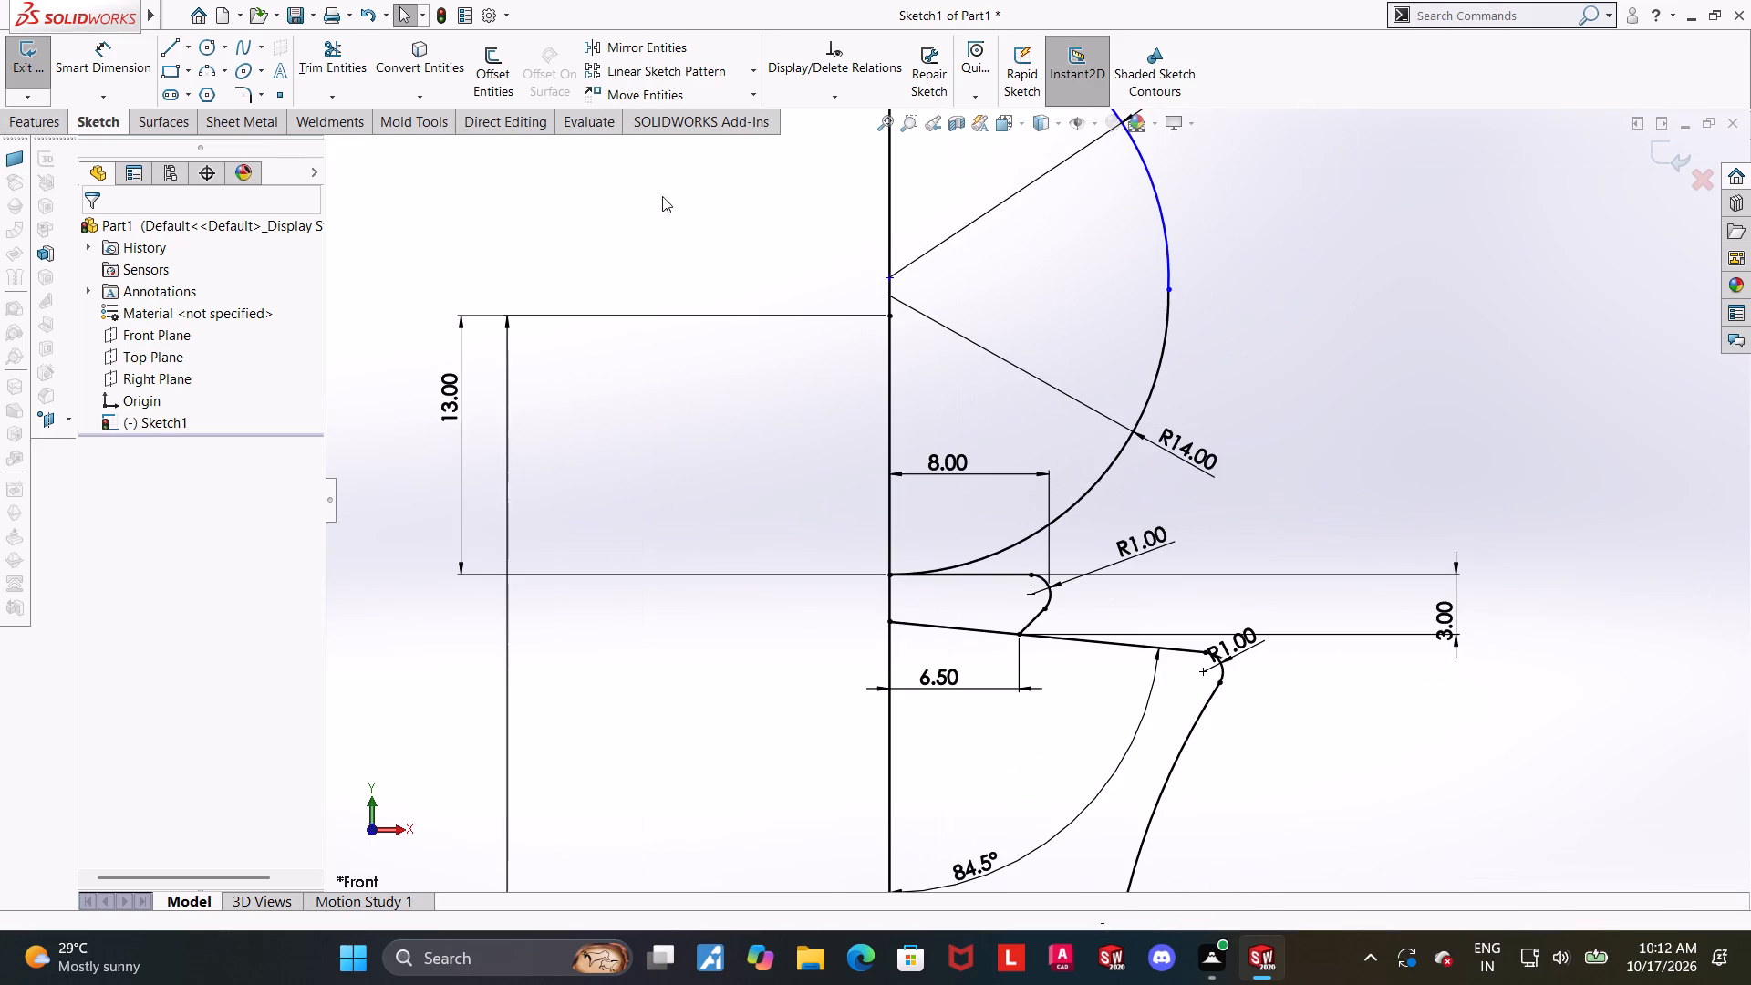
pyautogui.press('Escape')
pyautogui.click(343, 62)
pyautogui.moveTo(1124, 500); pyautogui.dragTo(1091, 462)
pyautogui.press('Escape')
pyautogui.press('Escape')
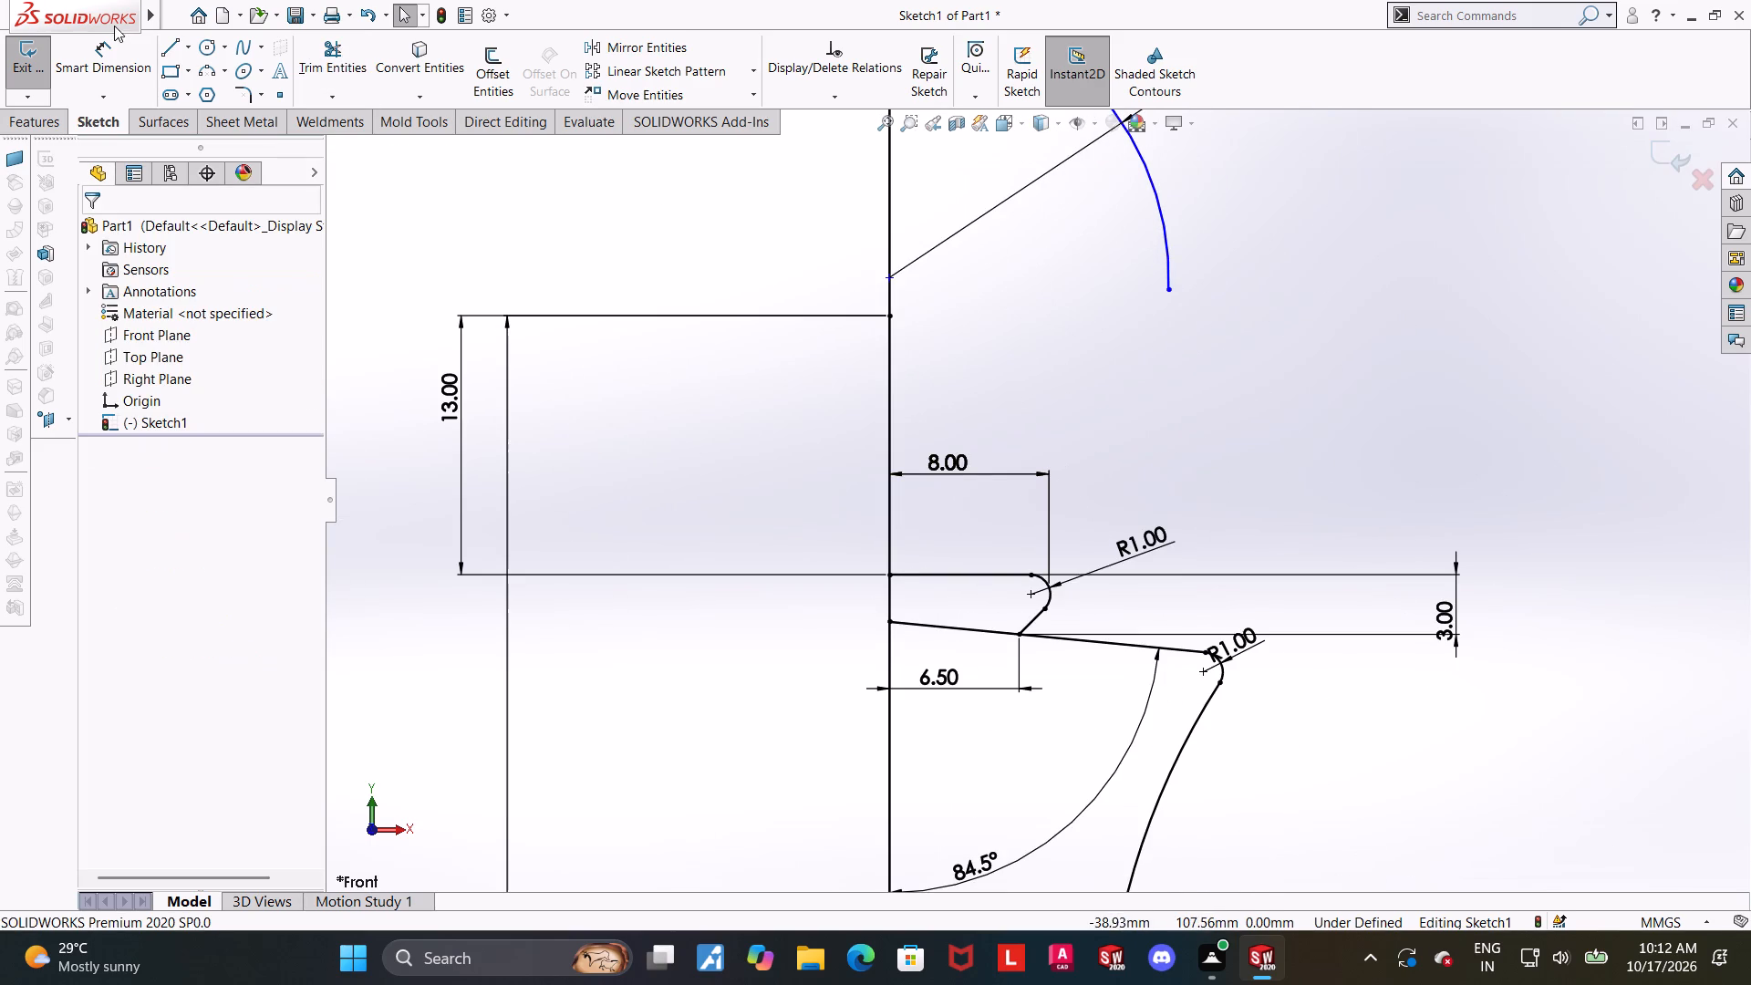
# Sketch a three-point arc from the upper step's top edge to the upper arc's lower end, bulging outward.
pyautogui.click(212, 68)
pyautogui.click(210, 68)
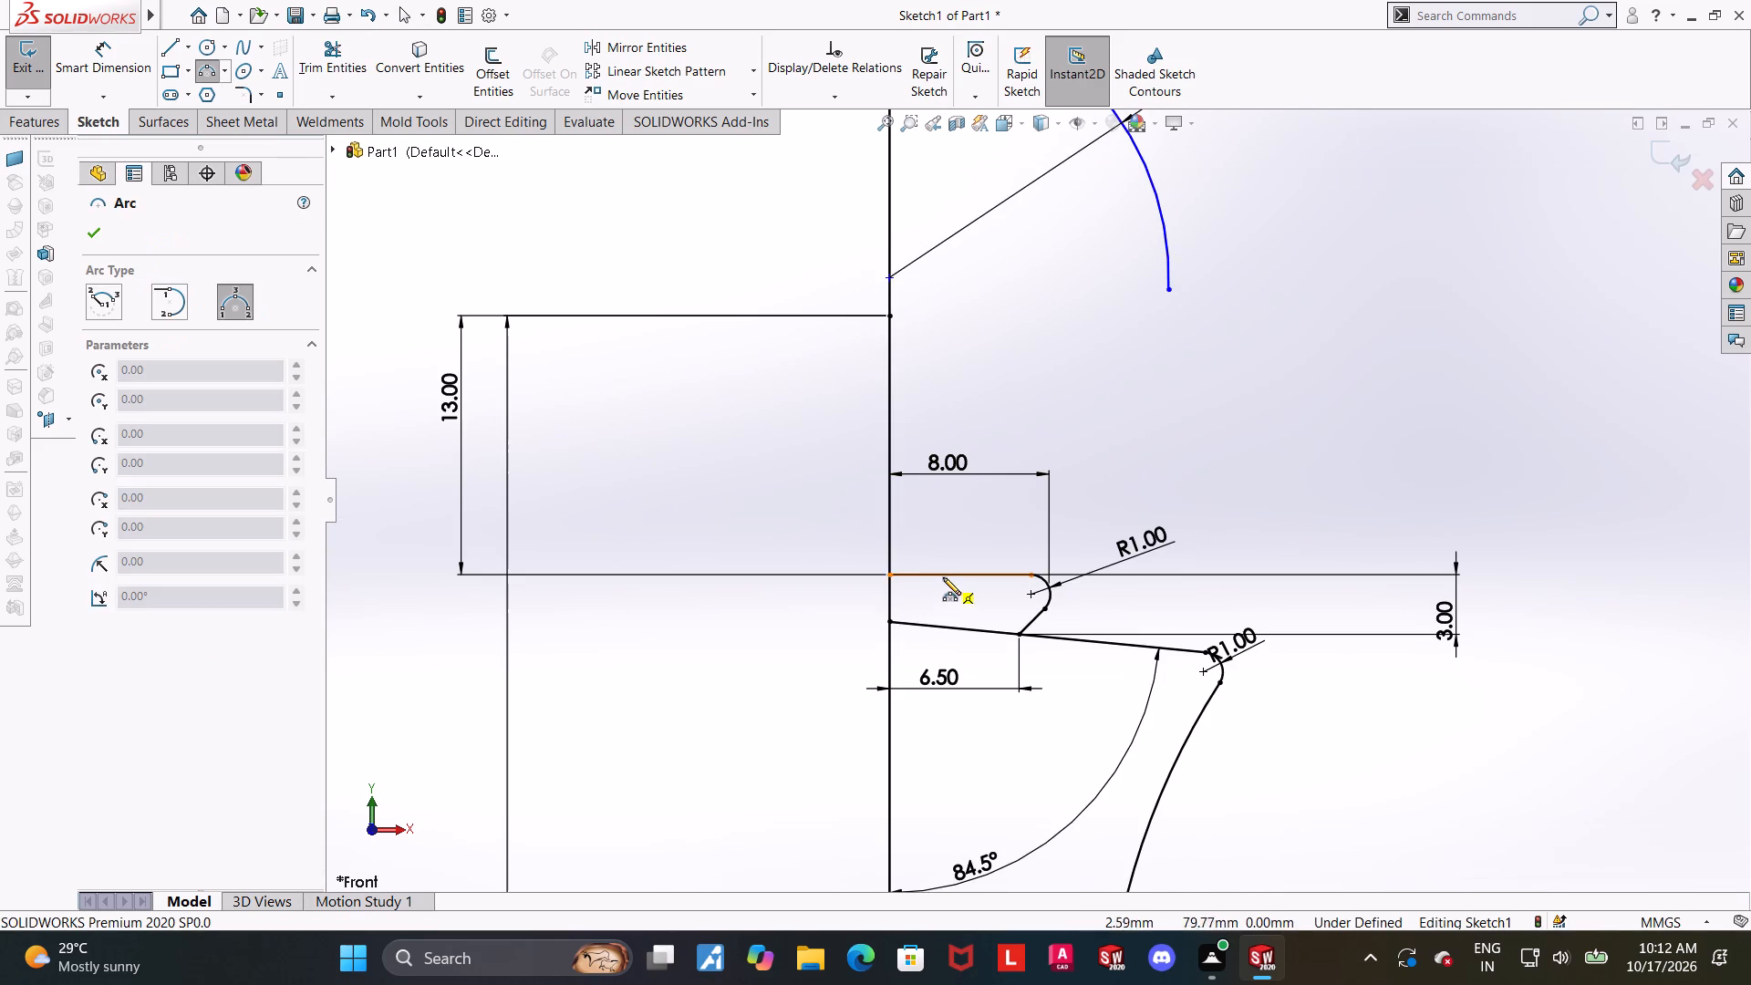
pyautogui.click(945, 575)
pyautogui.click(1165, 291)
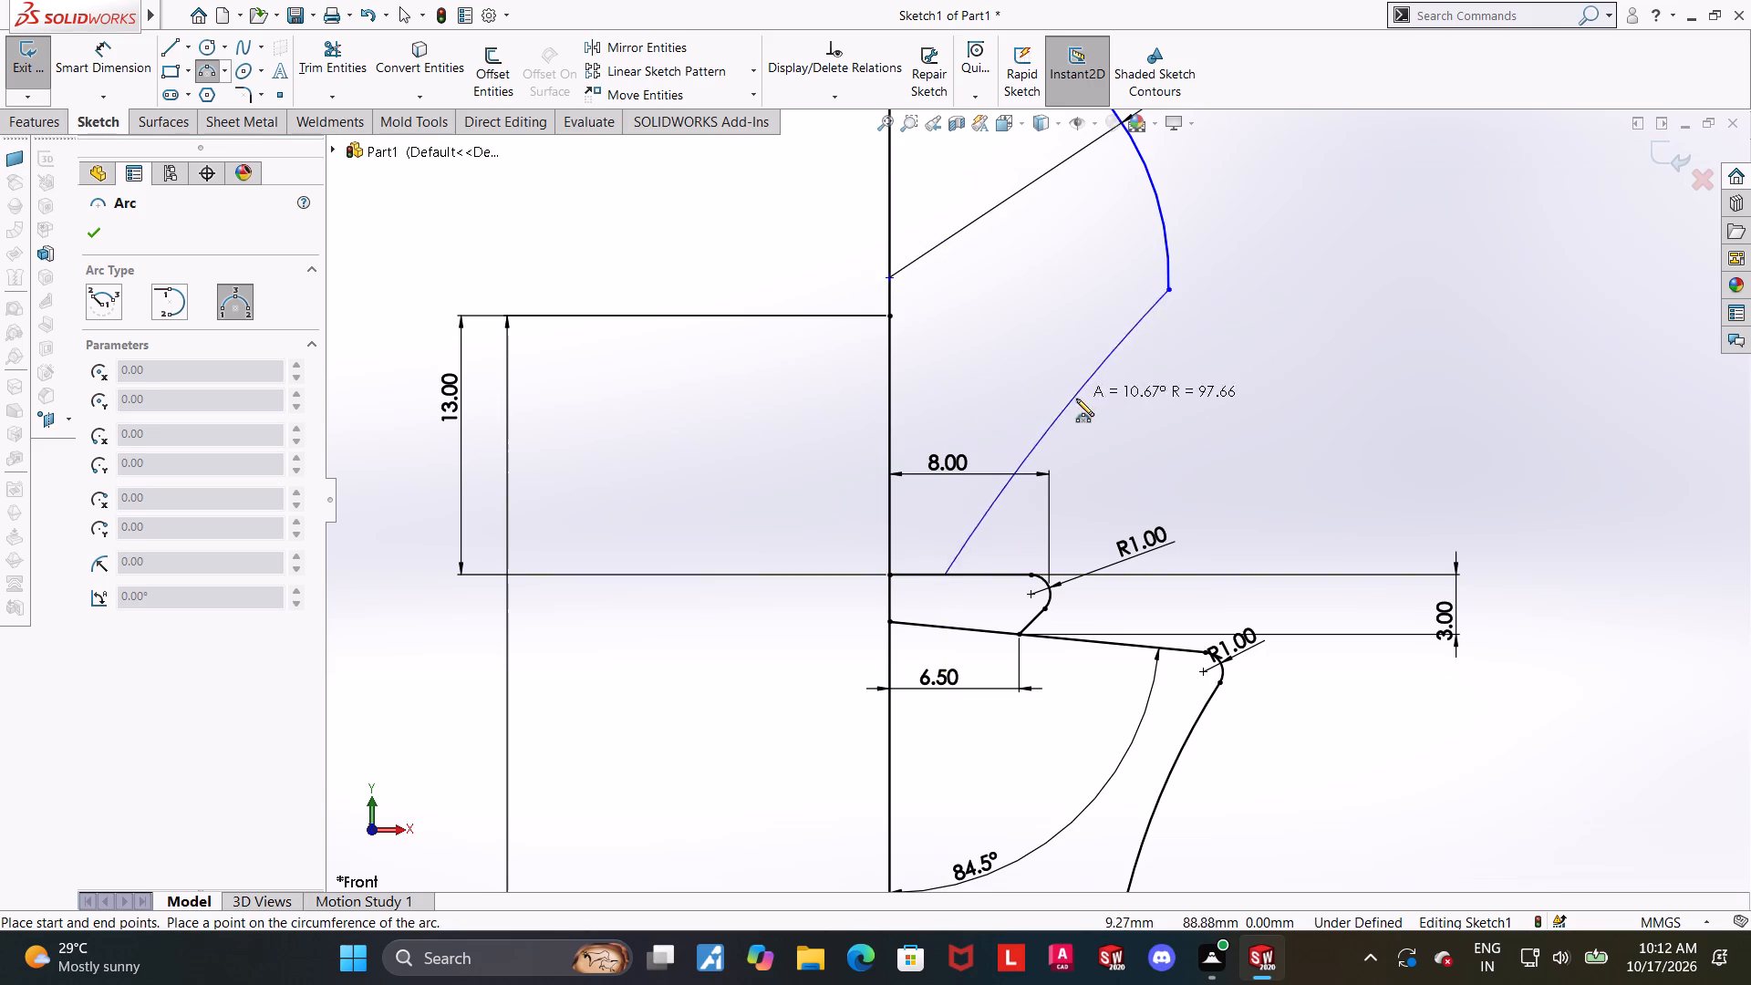
pyautogui.click(1136, 436)
pyautogui.press('Escape')
pyautogui.press('Escape')
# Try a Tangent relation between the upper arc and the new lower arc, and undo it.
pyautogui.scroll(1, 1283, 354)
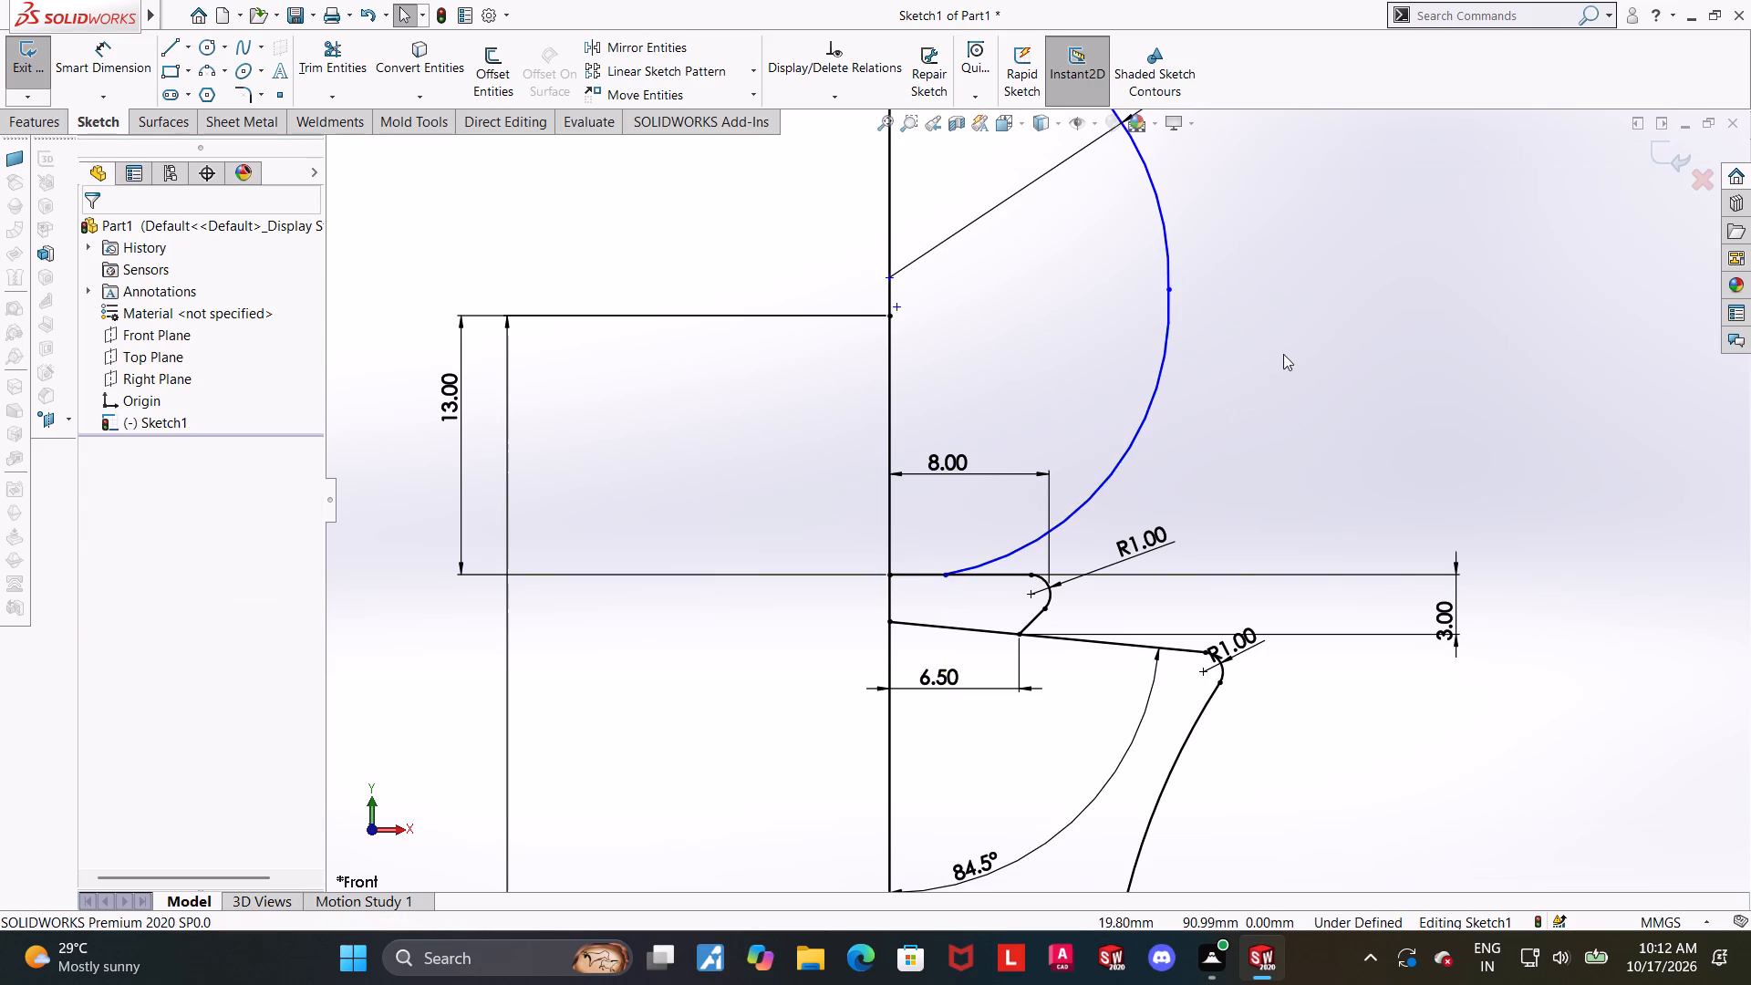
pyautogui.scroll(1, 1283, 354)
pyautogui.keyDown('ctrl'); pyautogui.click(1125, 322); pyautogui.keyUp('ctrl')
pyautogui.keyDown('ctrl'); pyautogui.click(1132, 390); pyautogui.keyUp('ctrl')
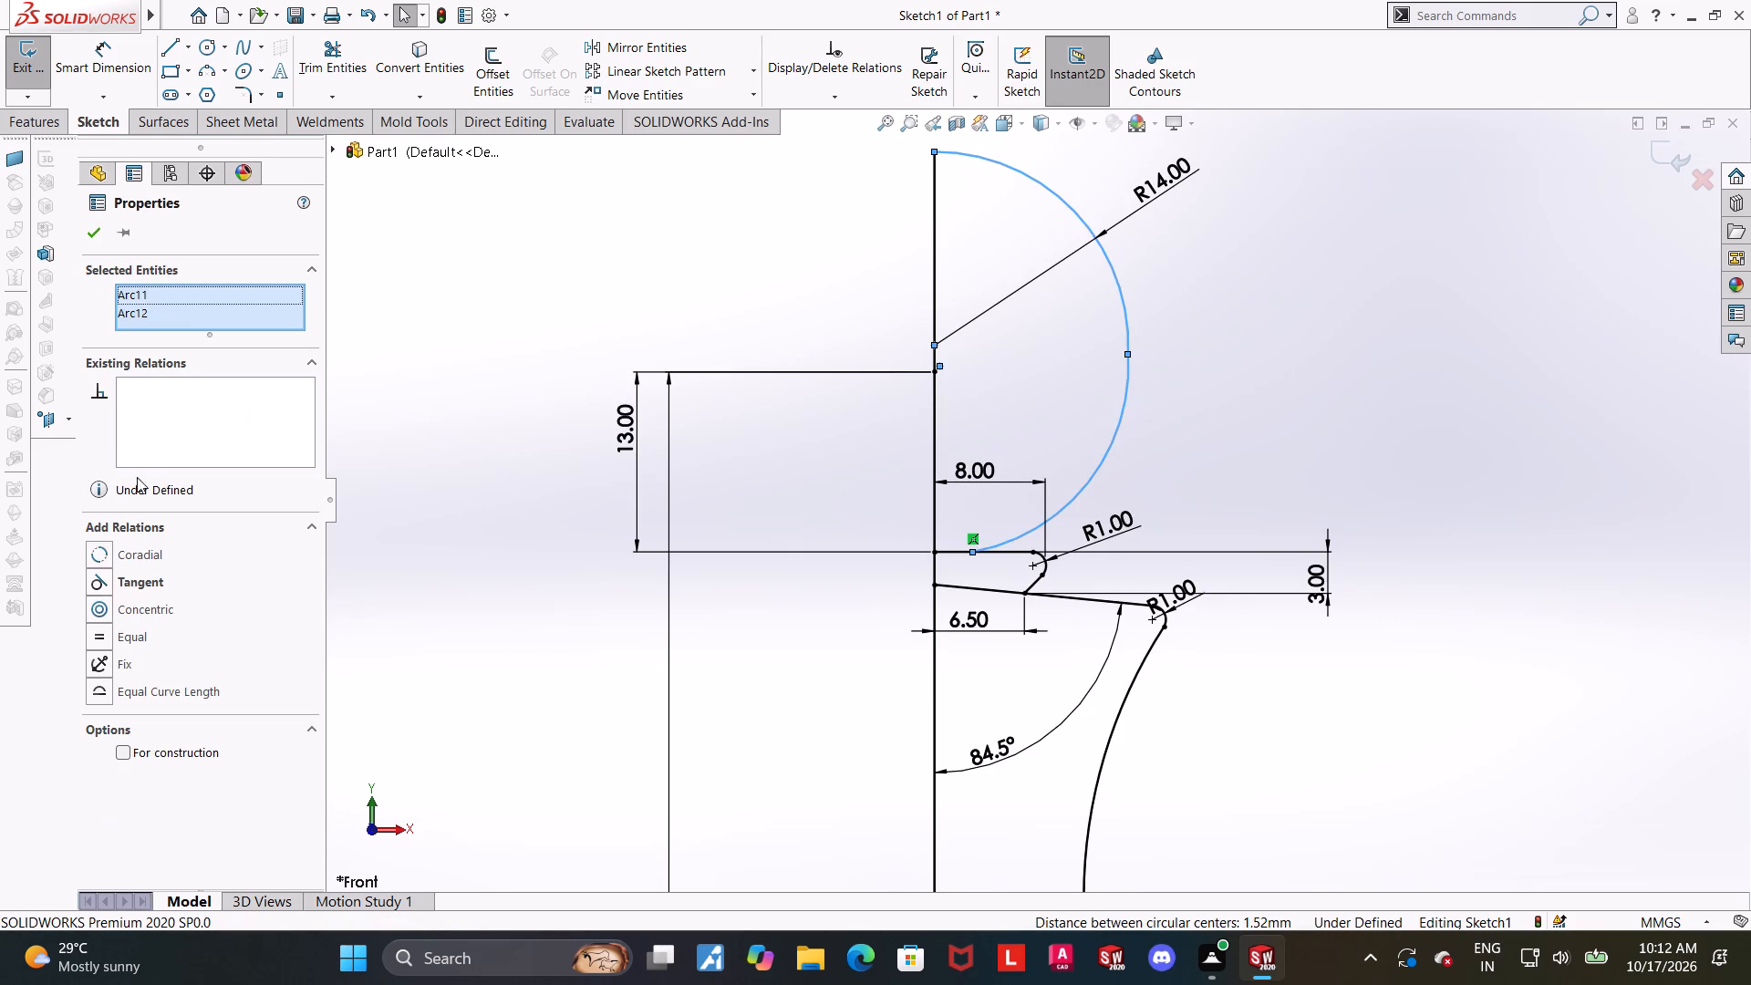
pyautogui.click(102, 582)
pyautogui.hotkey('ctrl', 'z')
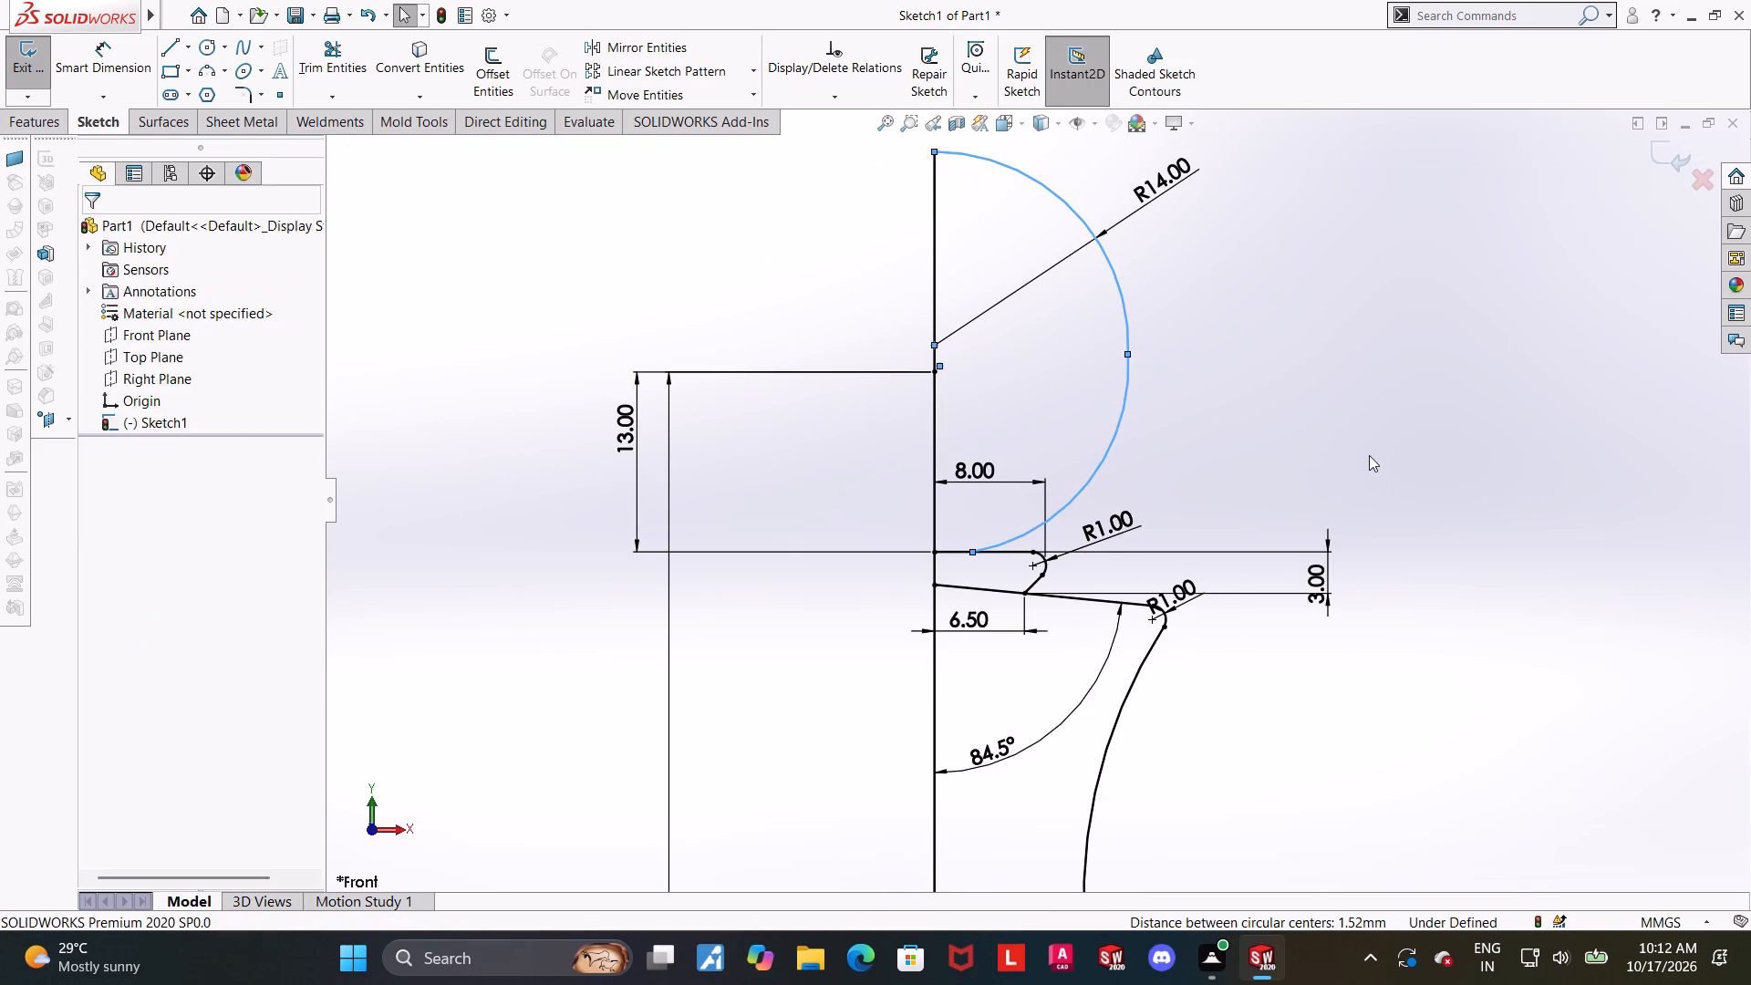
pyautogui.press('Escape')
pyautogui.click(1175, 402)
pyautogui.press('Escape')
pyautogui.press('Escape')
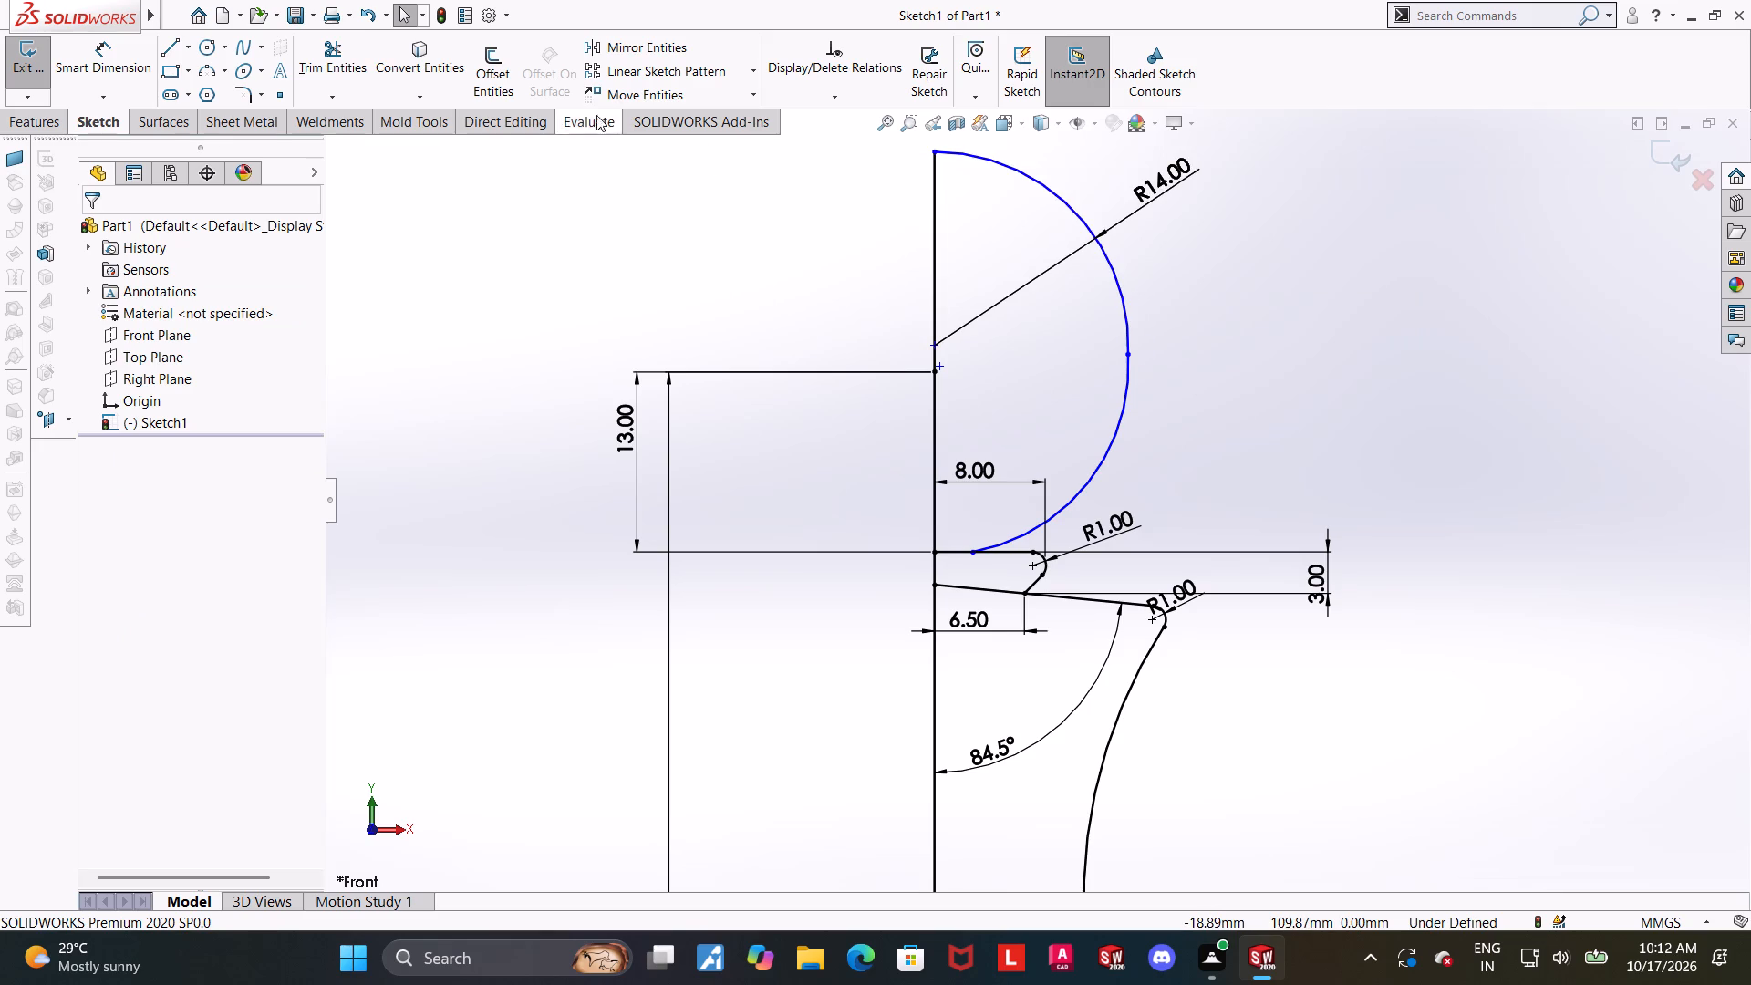
# Trim away the upper R14 arc, keeping the new lower arc and the vertical line.
pyautogui.click(348, 61)
pyautogui.moveTo(1073, 281); pyautogui.dragTo(1207, 226)
pyautogui.press('Escape')
pyautogui.press('Escape')
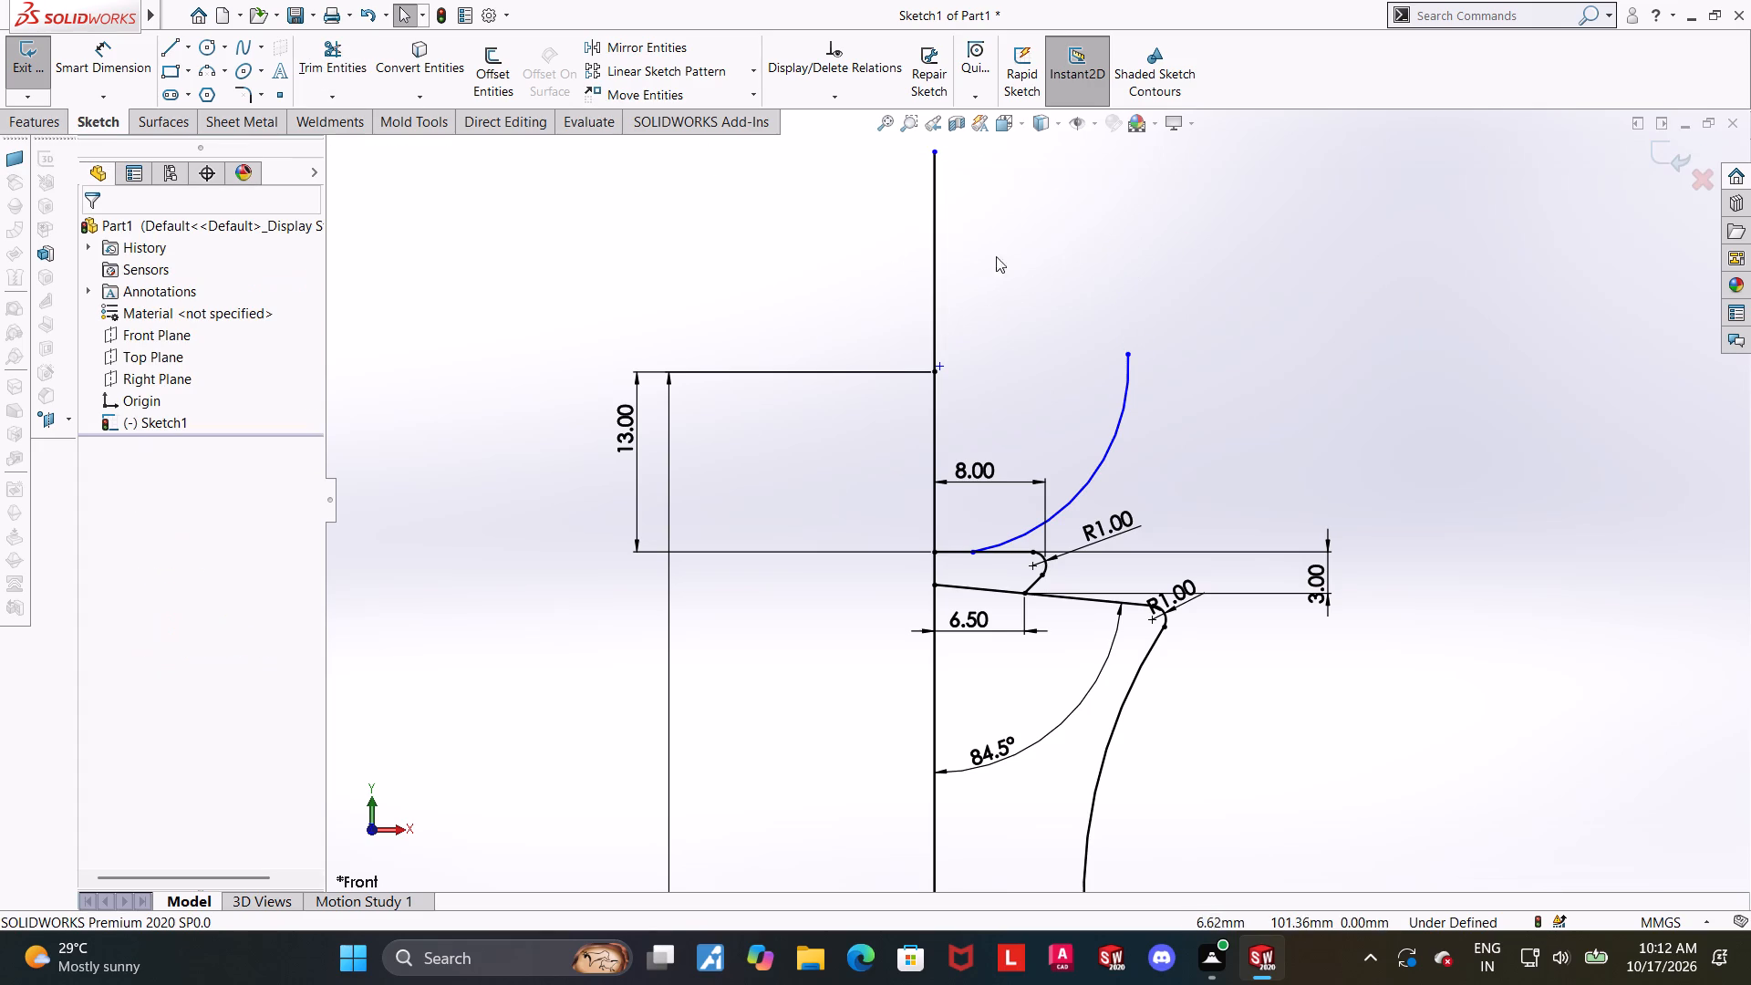
pyautogui.press('Escape')
# Dimension the new lower arc's radius as 14 mm.
pyautogui.click(127, 57)
pyautogui.click(126, 57)
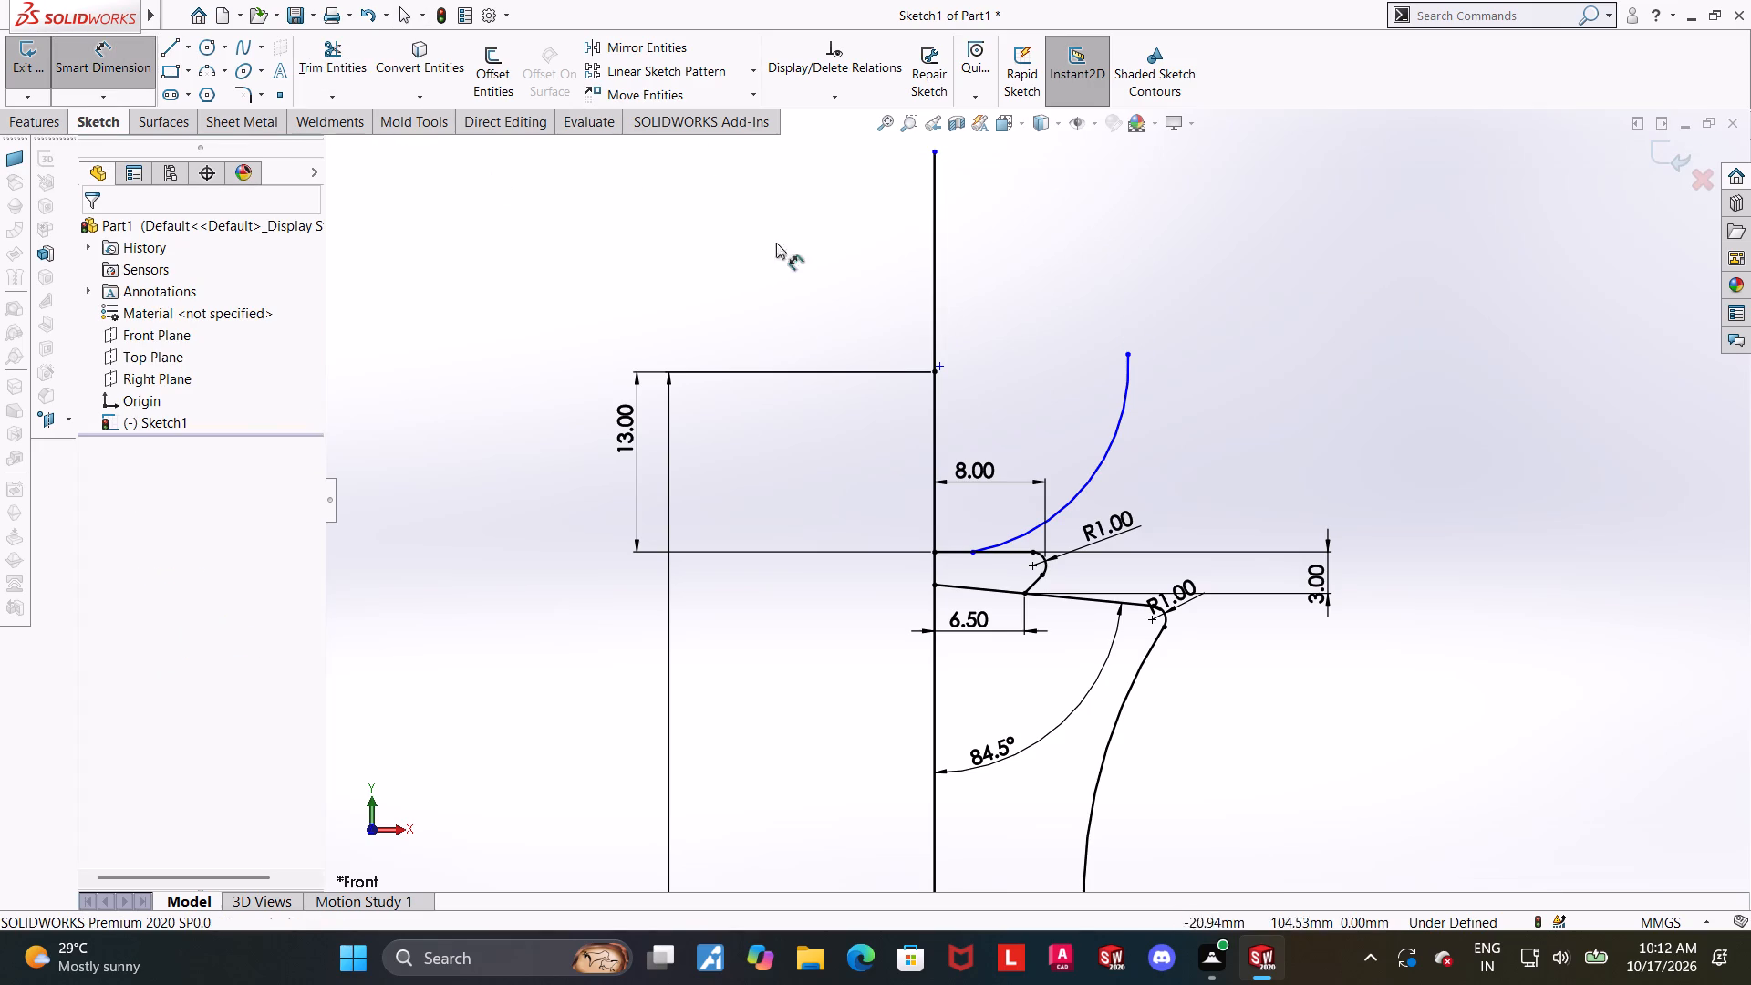
pyautogui.click(1125, 404)
pyautogui.click(1166, 424)
pyautogui.write('14')
pyautogui.press('Return')
pyautogui.press('Escape')
pyautogui.click(1450, 441)
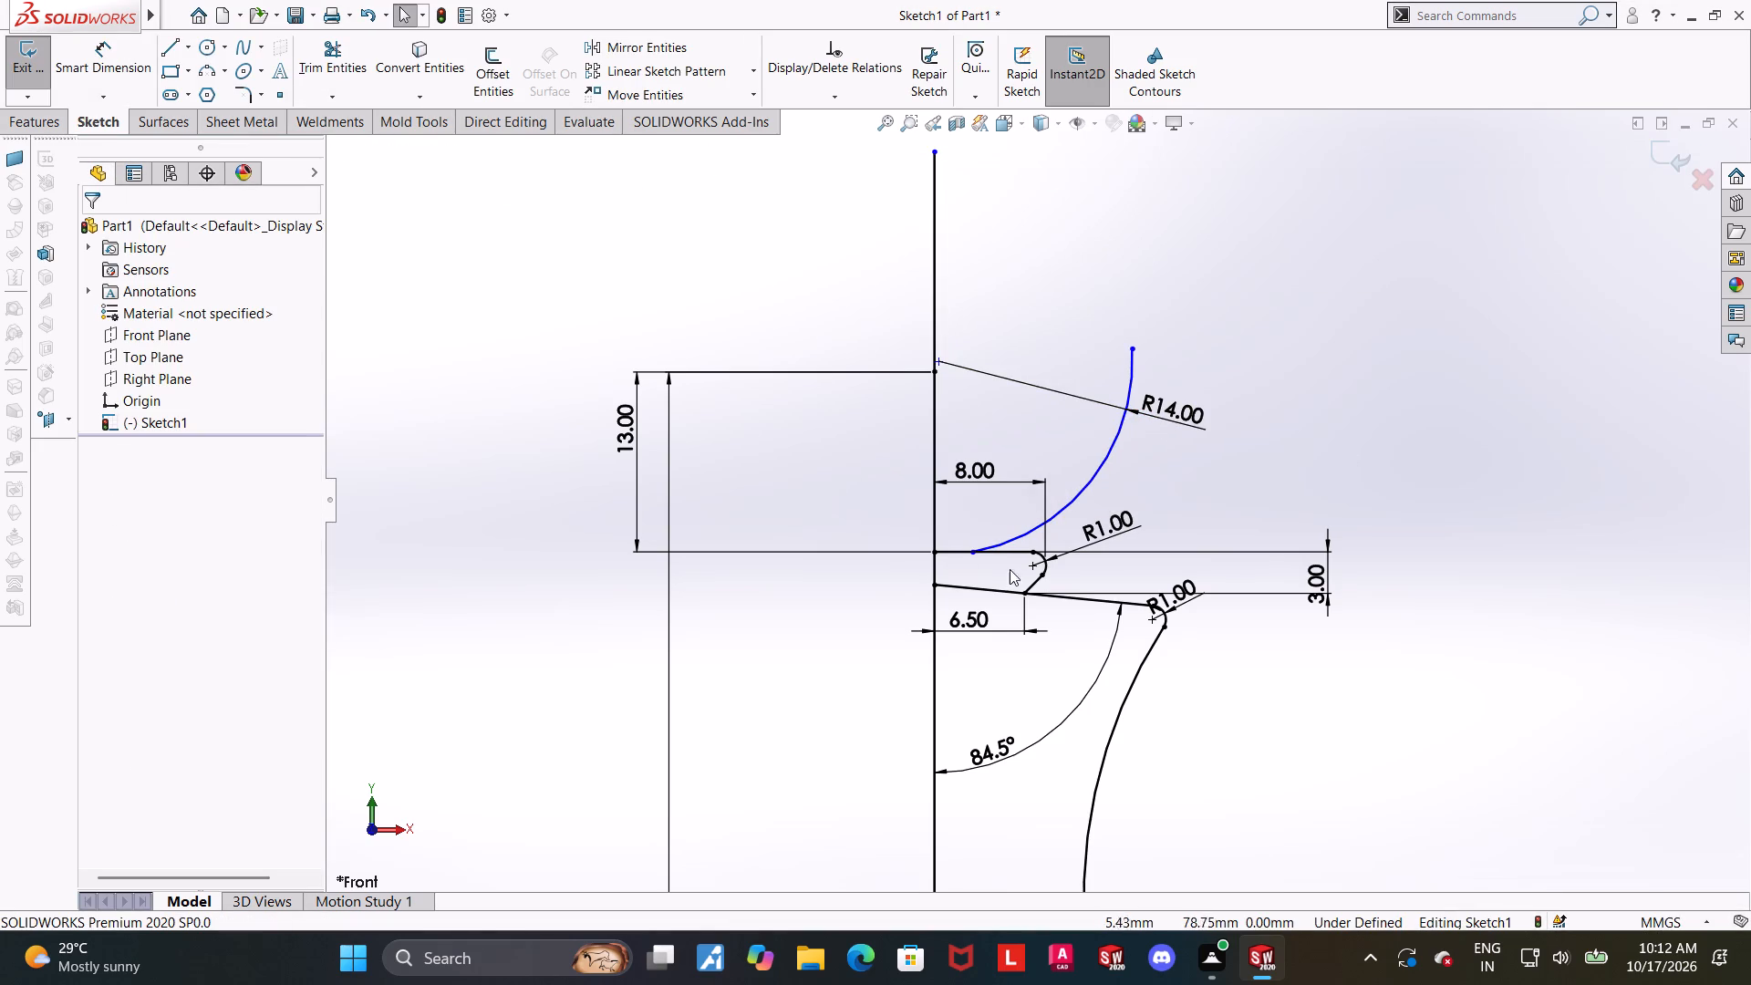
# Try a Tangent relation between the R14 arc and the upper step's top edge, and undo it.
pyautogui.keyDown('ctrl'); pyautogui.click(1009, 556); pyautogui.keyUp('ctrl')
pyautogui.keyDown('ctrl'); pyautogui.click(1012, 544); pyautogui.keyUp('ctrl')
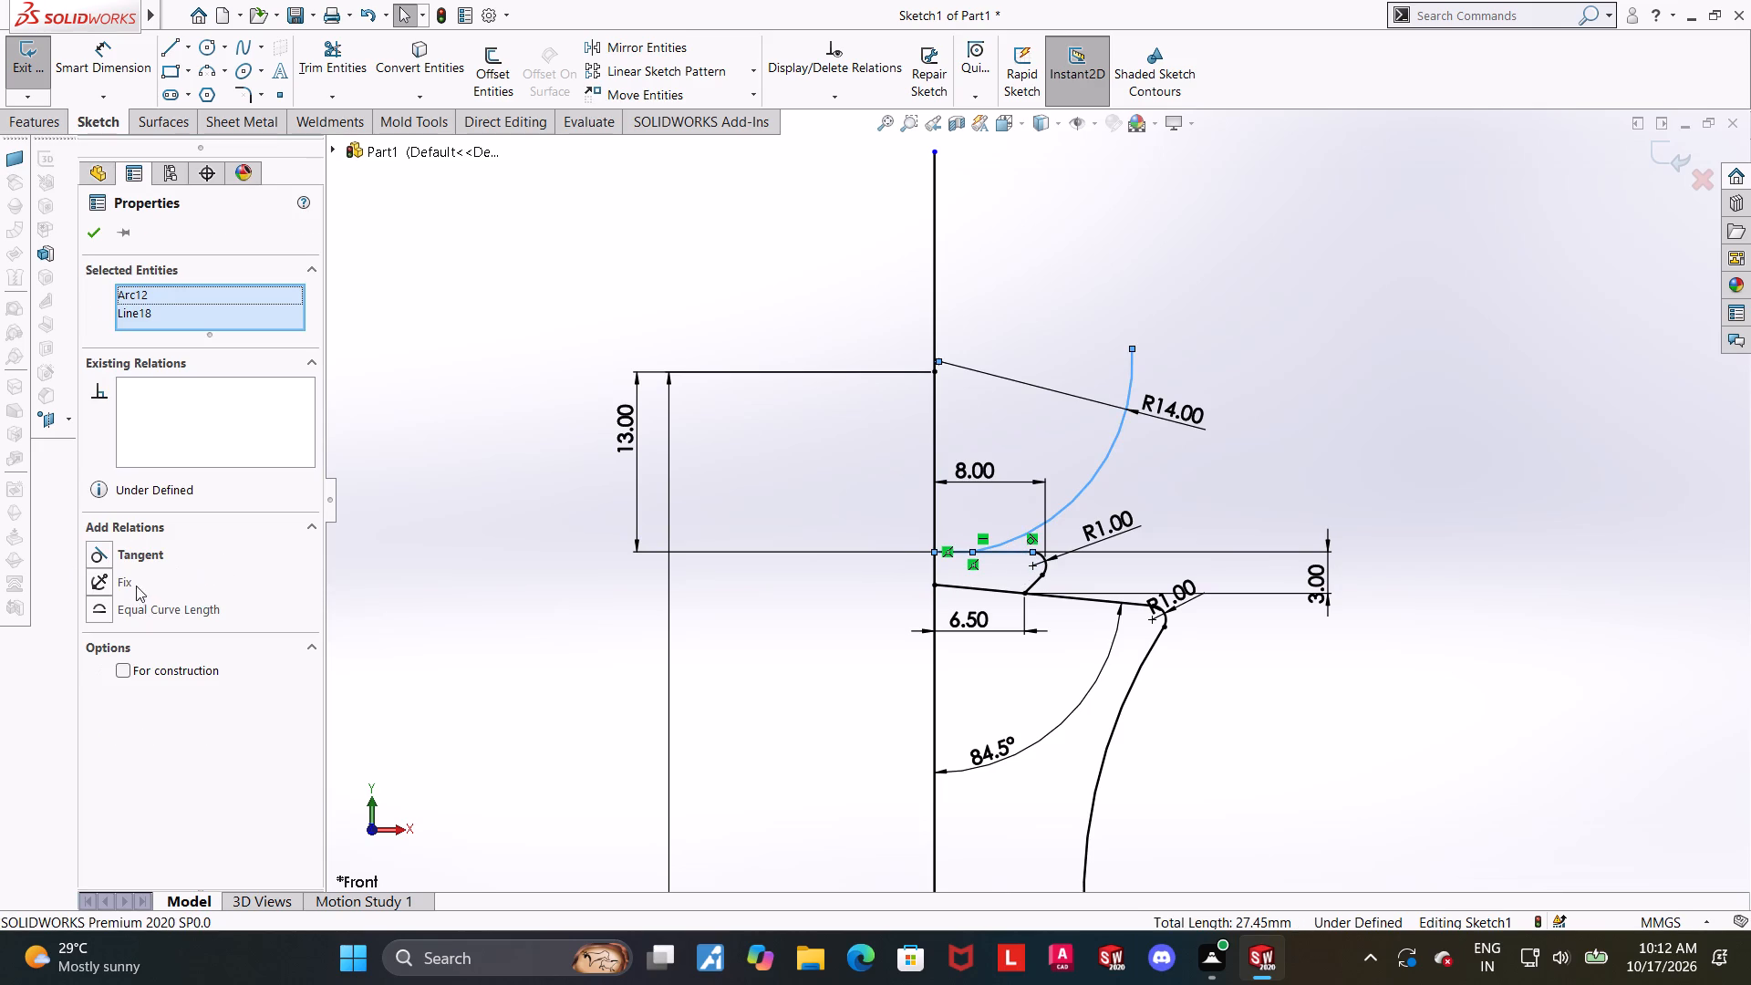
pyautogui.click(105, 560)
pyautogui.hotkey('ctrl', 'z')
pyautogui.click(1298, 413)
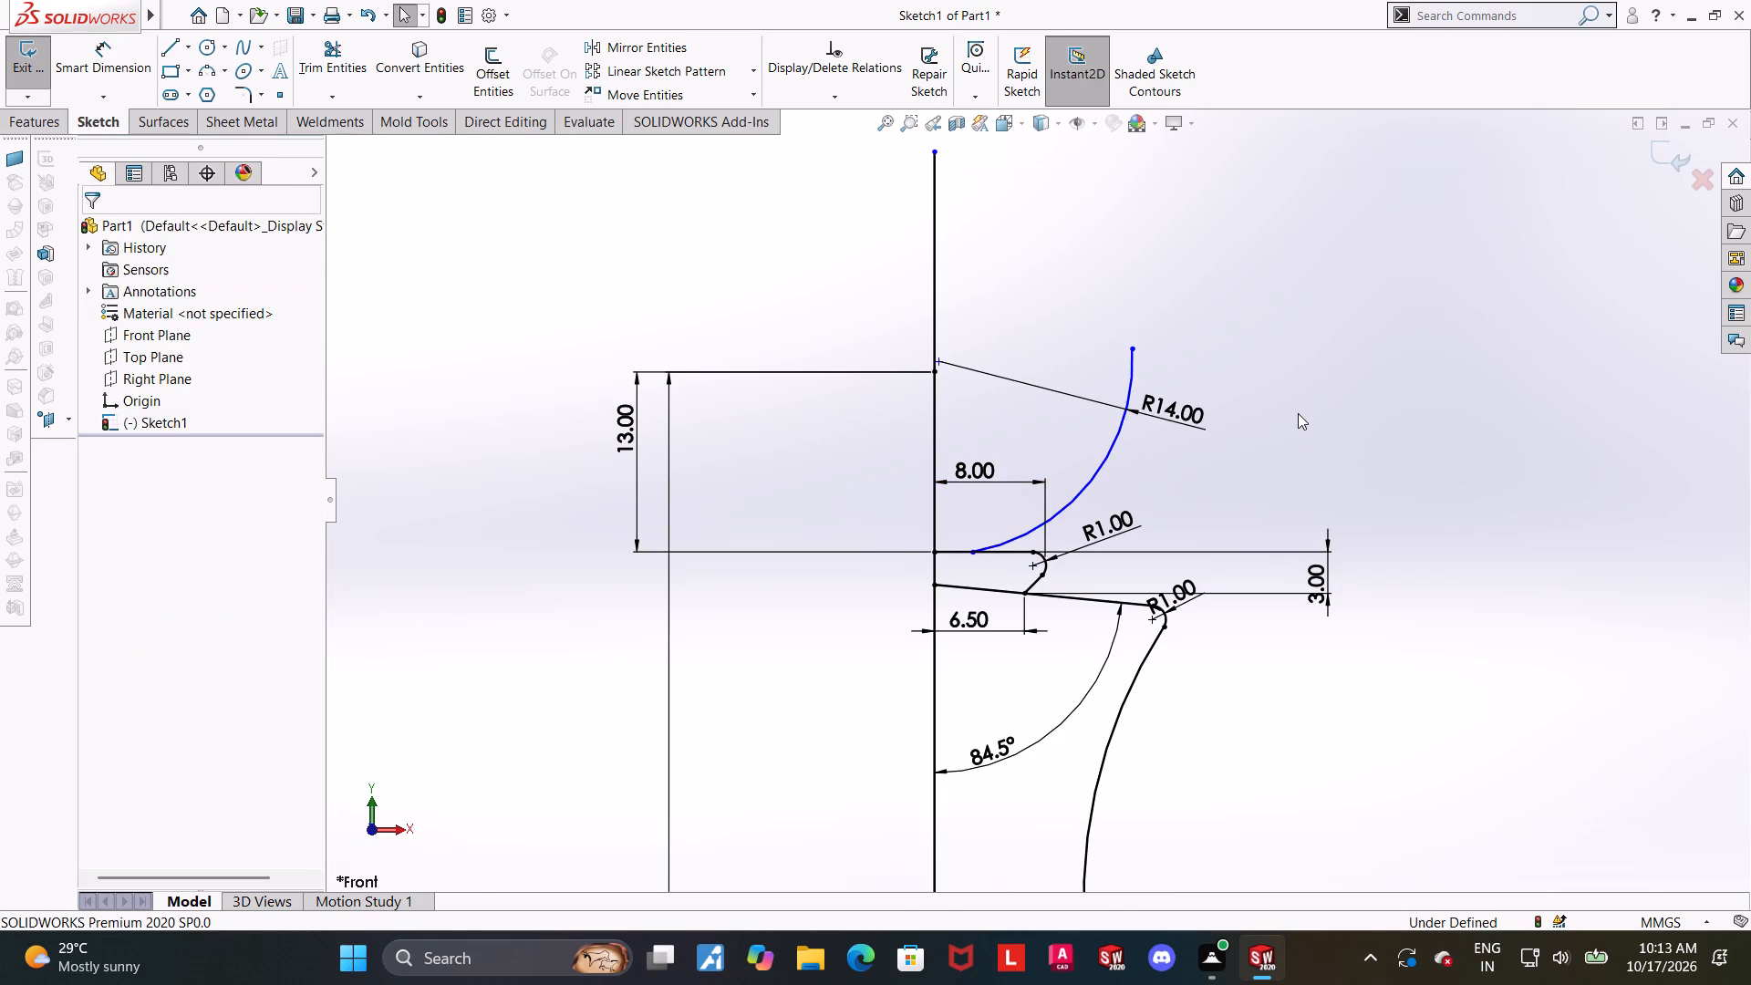
# Merge the R14 arc's center with the point on the vertical line at the top of the 93 mm dimension.
pyautogui.scroll(1, 1244, 419)
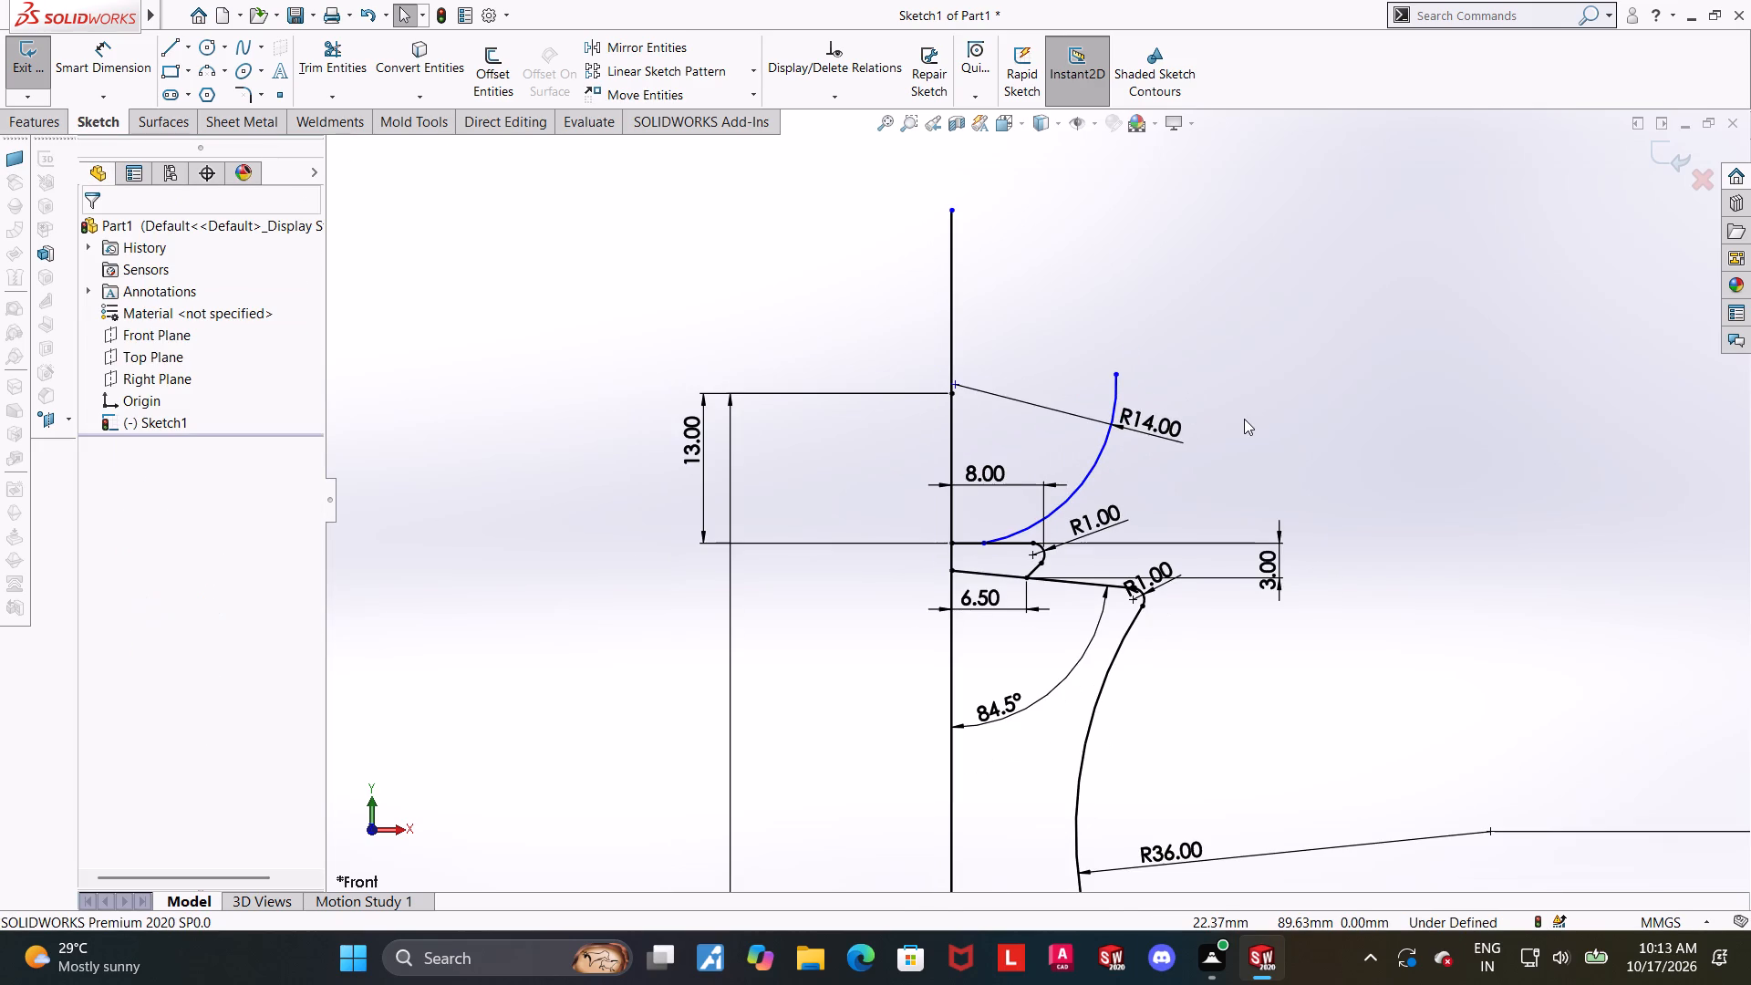
pyautogui.scroll(1, 1244, 419)
pyautogui.scroll(-1, 1065, 342)
pyautogui.scroll(2, 1065, 342)
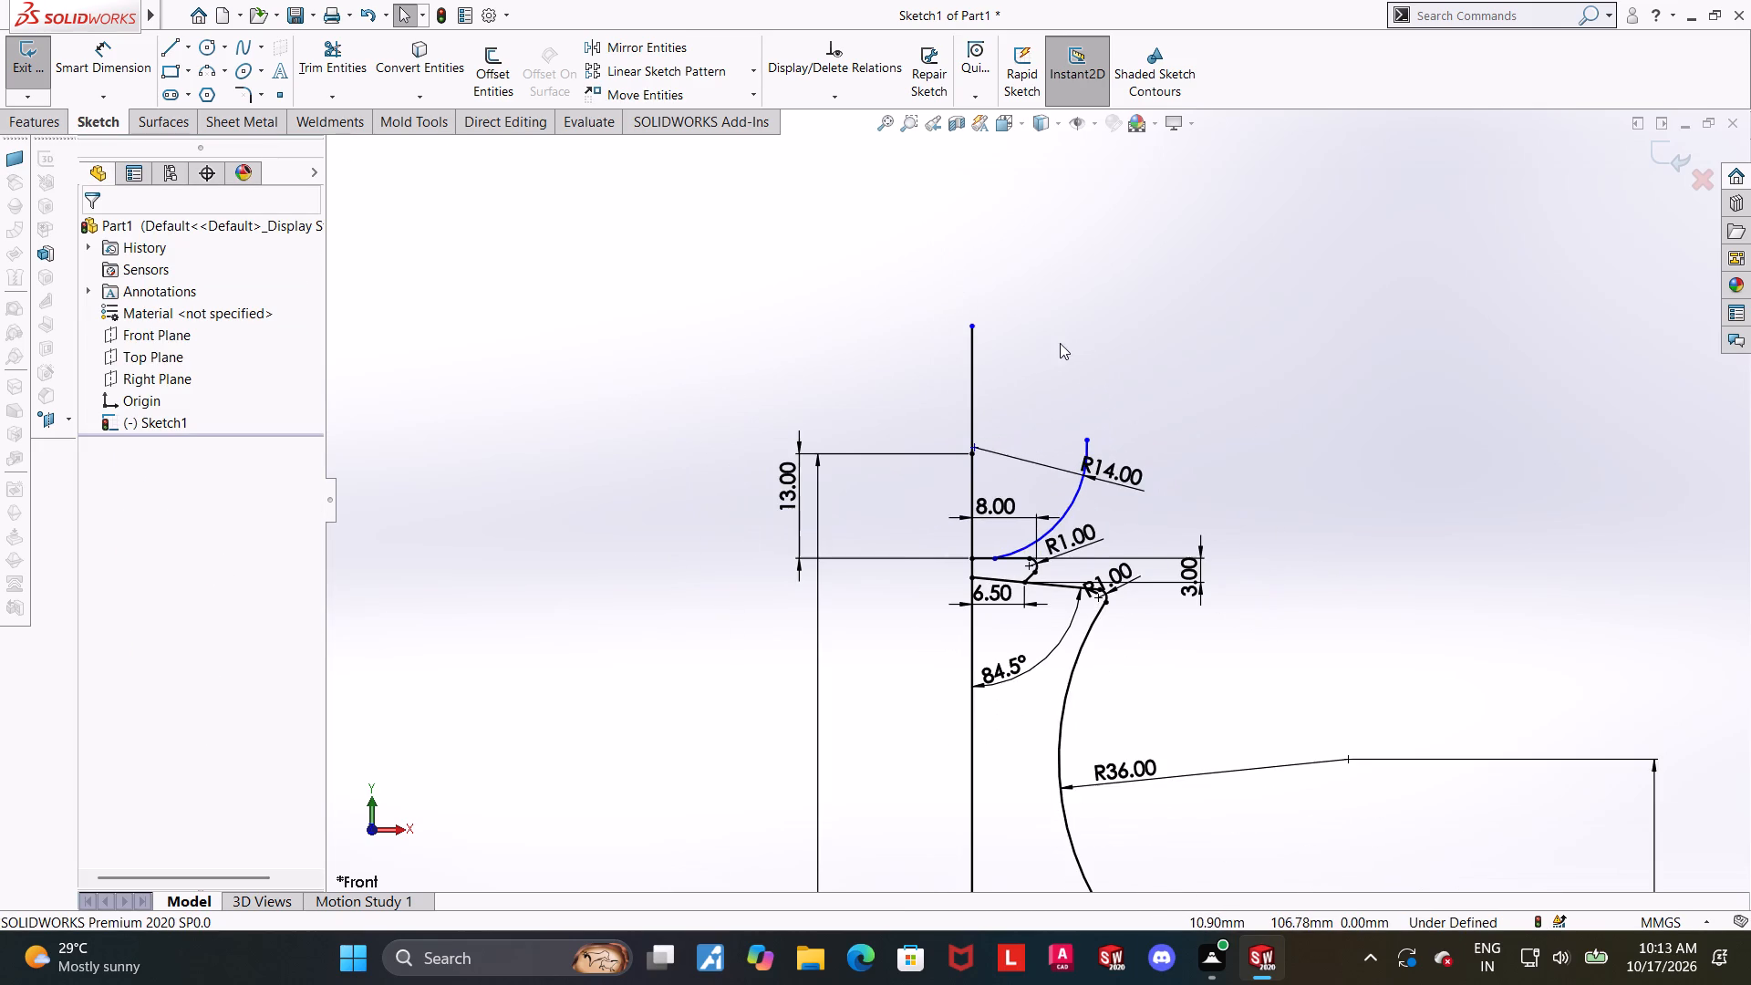
pyautogui.scroll(-1, 1051, 387)
pyautogui.click(1392, 472)
pyautogui.scroll(-3, 961, 478)
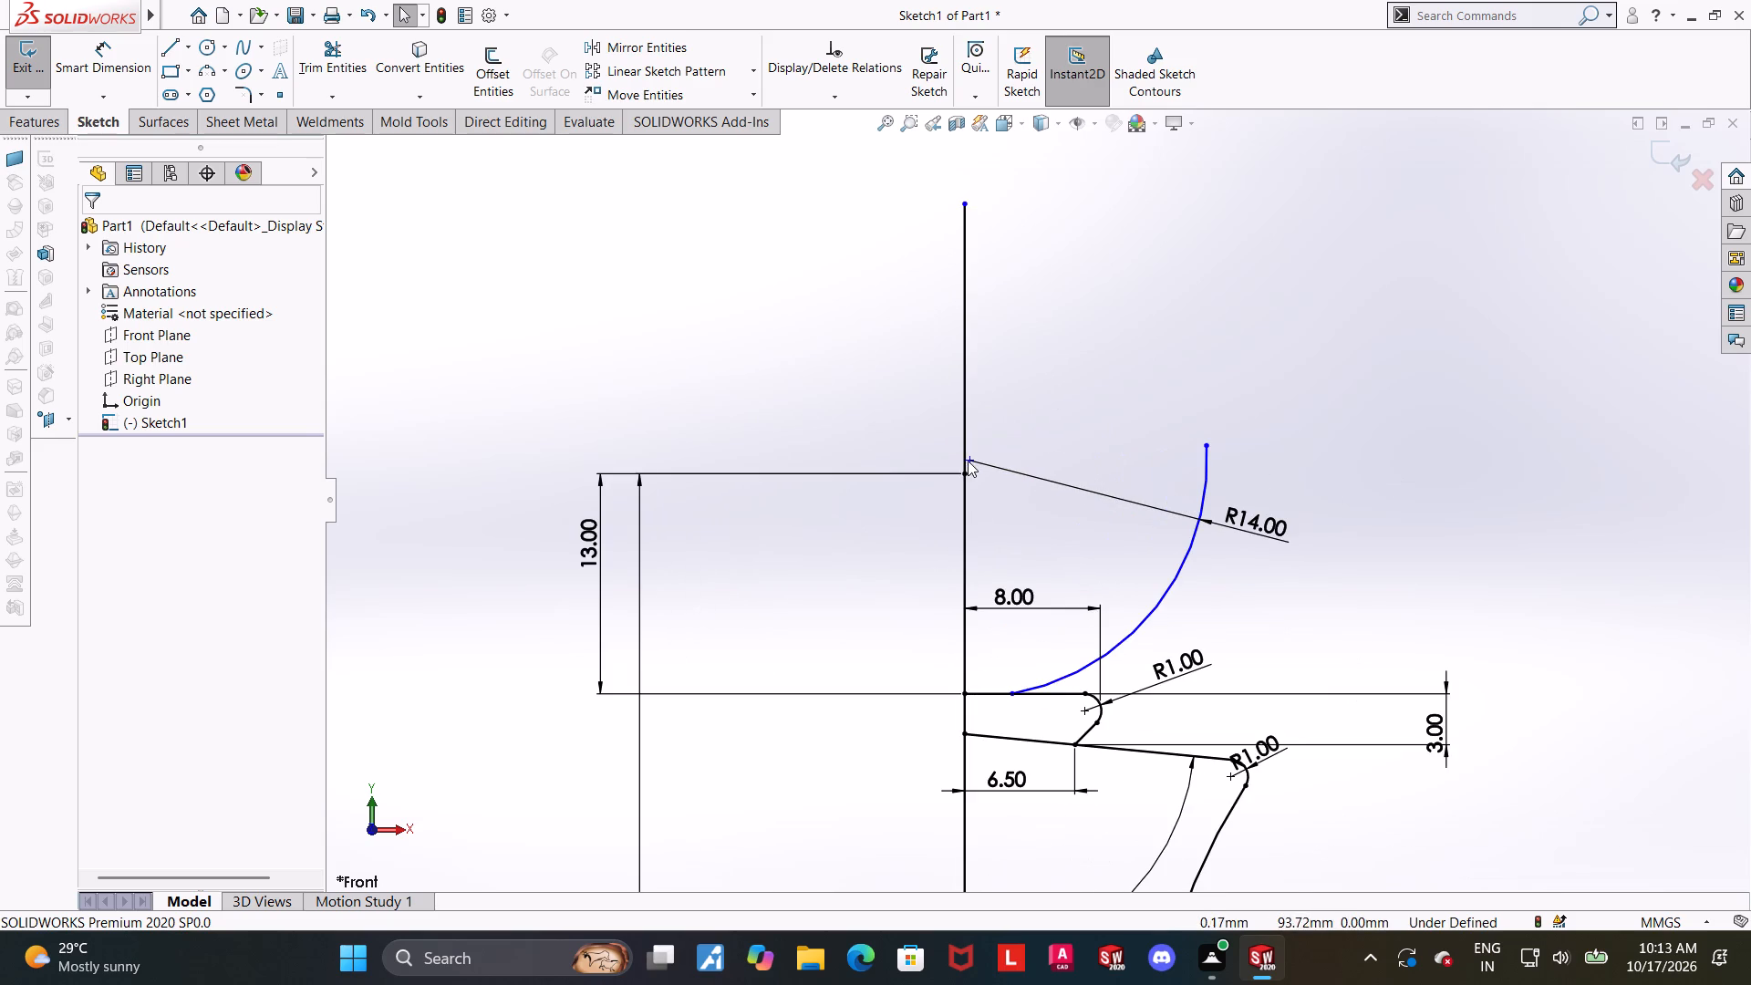
pyautogui.click(968, 460)
pyautogui.keyDown('ctrl'); pyautogui.click(965, 477); pyautogui.keyUp('ctrl')
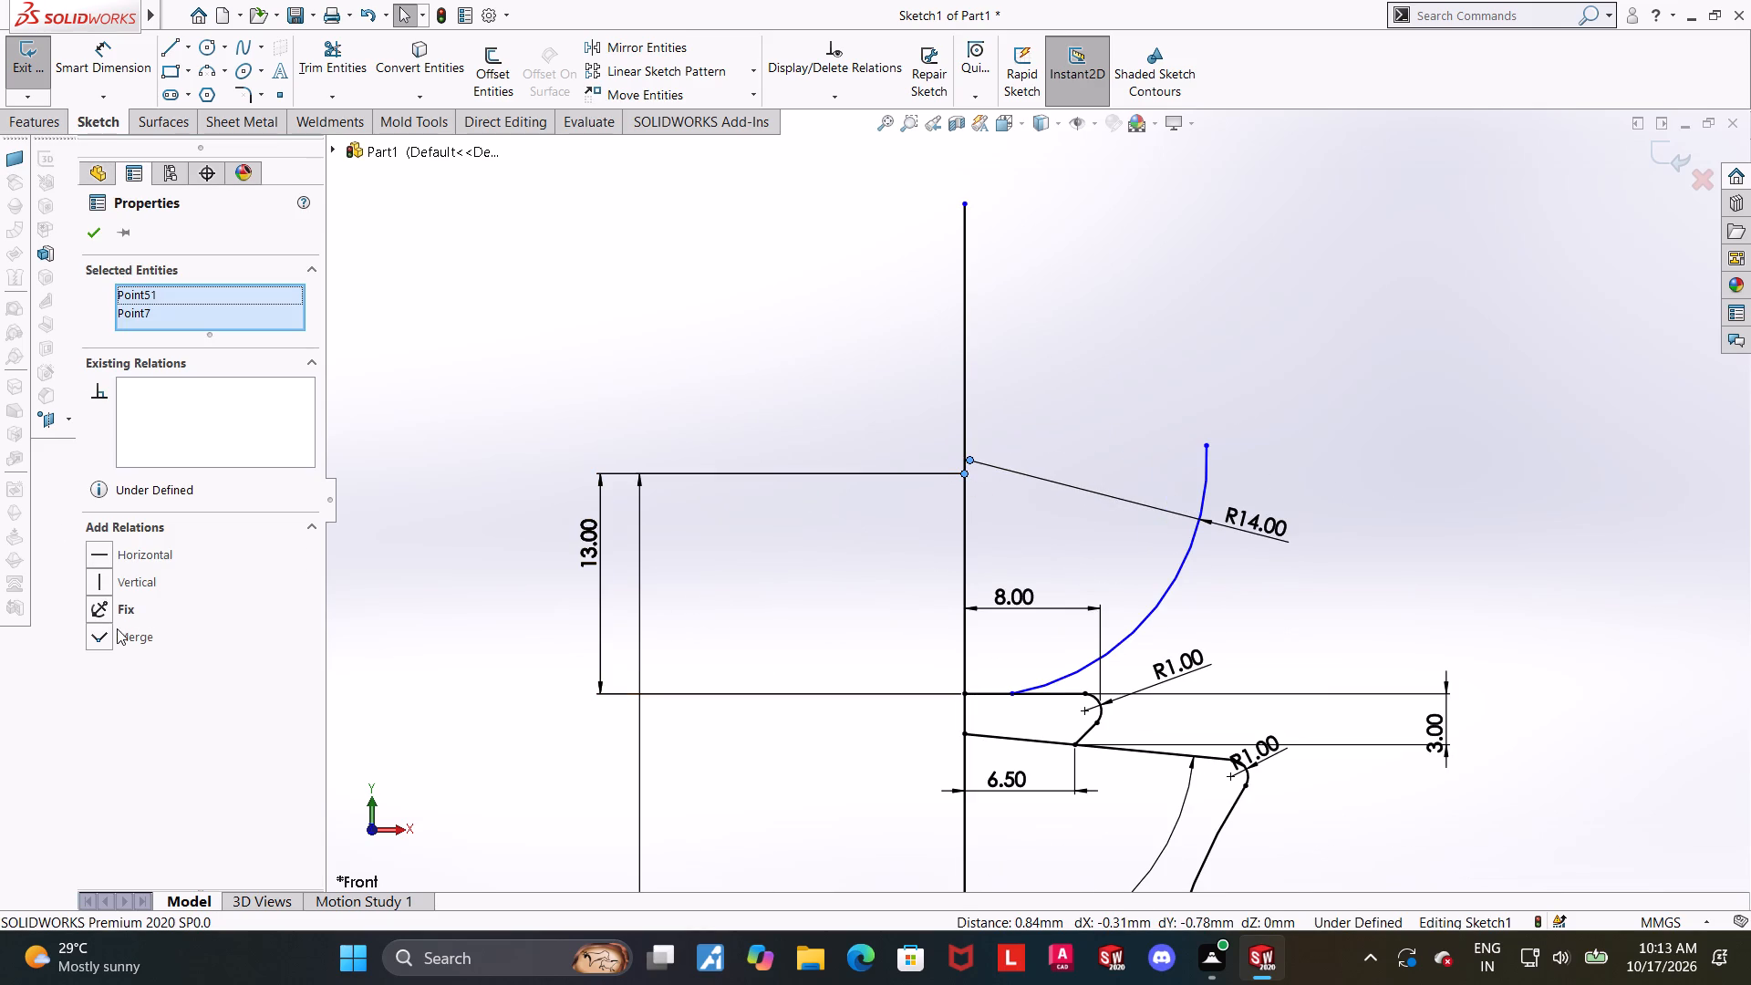
pyautogui.click(109, 631)
pyautogui.click(1424, 422)
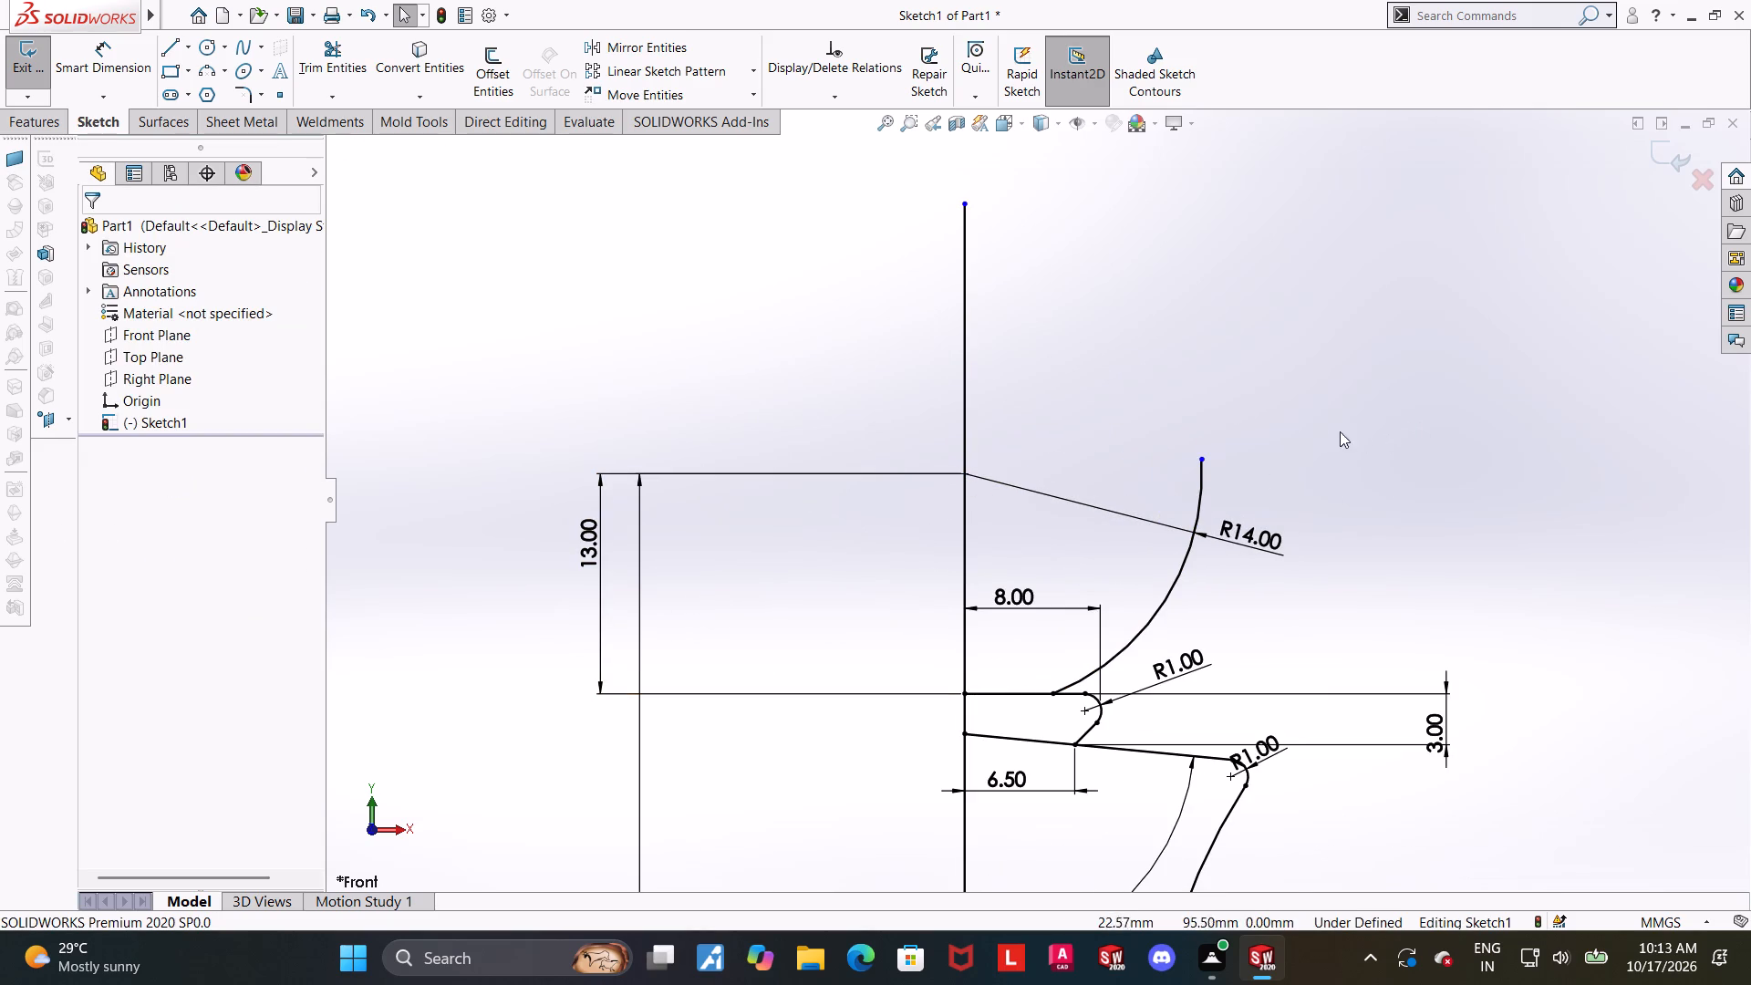
# Add a Horizontal relation between the R14 arc's upper endpoint and its center on the vertical line.
pyautogui.keyDown('ctrl'); pyautogui.click(1198, 464); pyautogui.keyUp('ctrl')
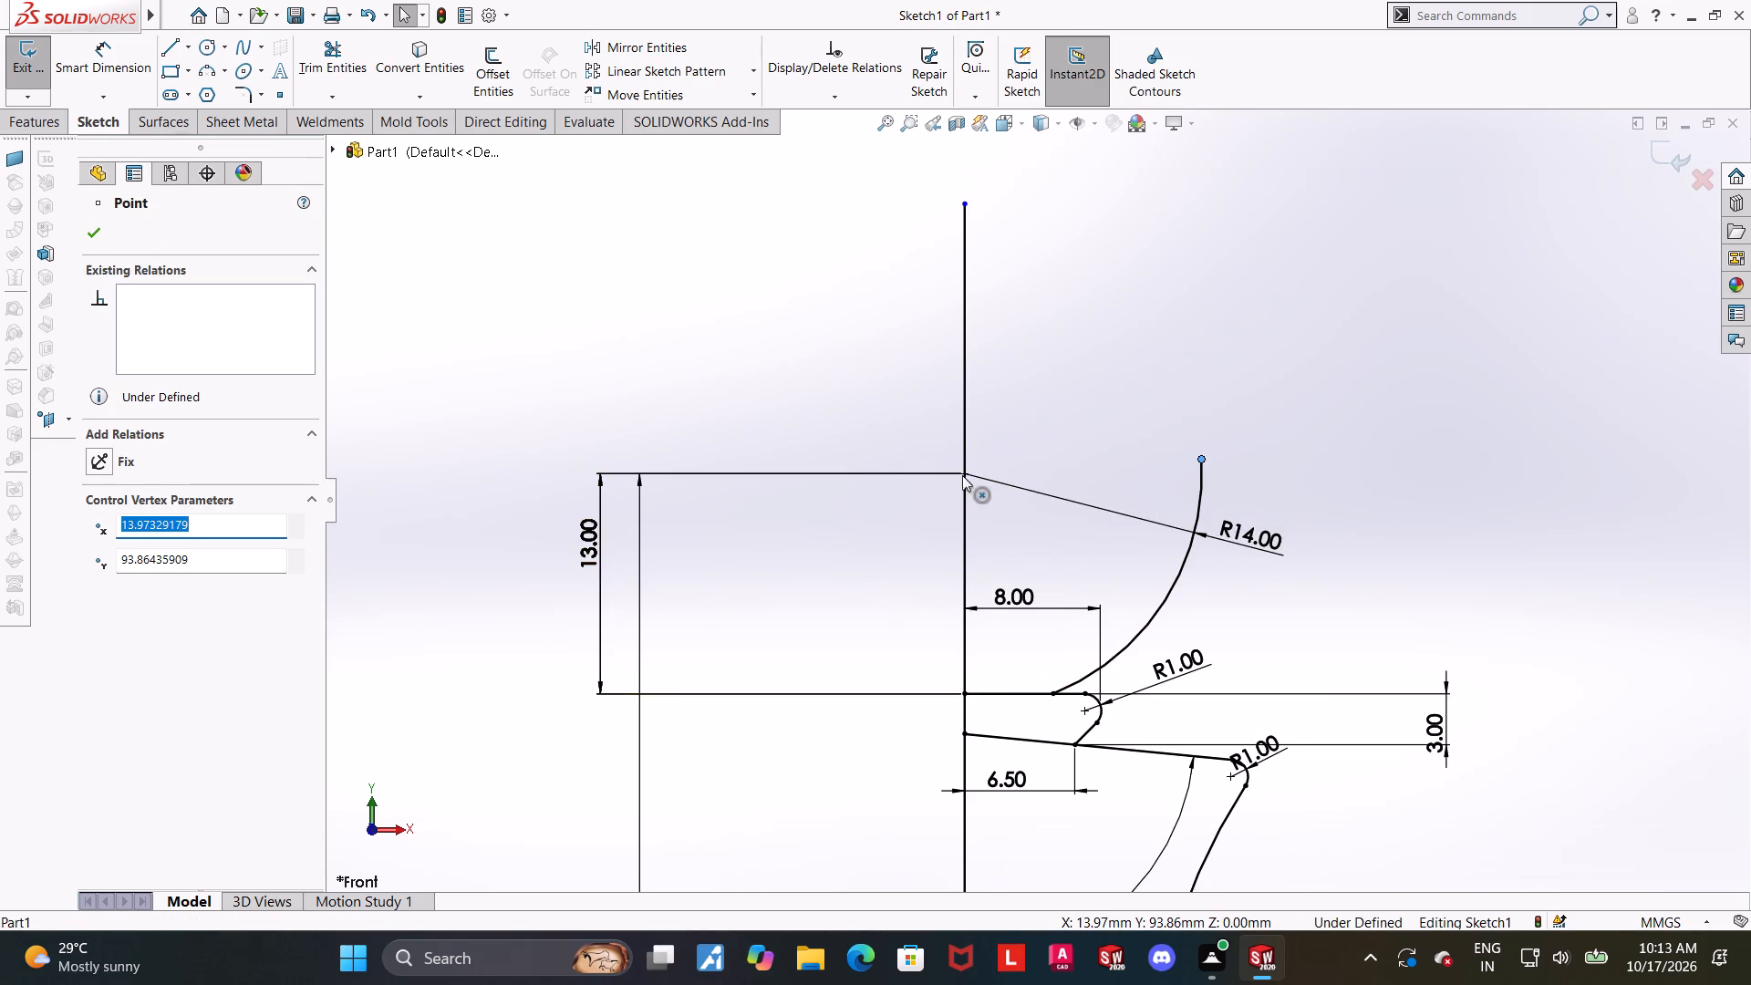
pyautogui.keyDown('ctrl'); pyautogui.click(962, 473); pyautogui.keyUp('ctrl')
pyautogui.click(90, 557)
pyautogui.click(1466, 352)
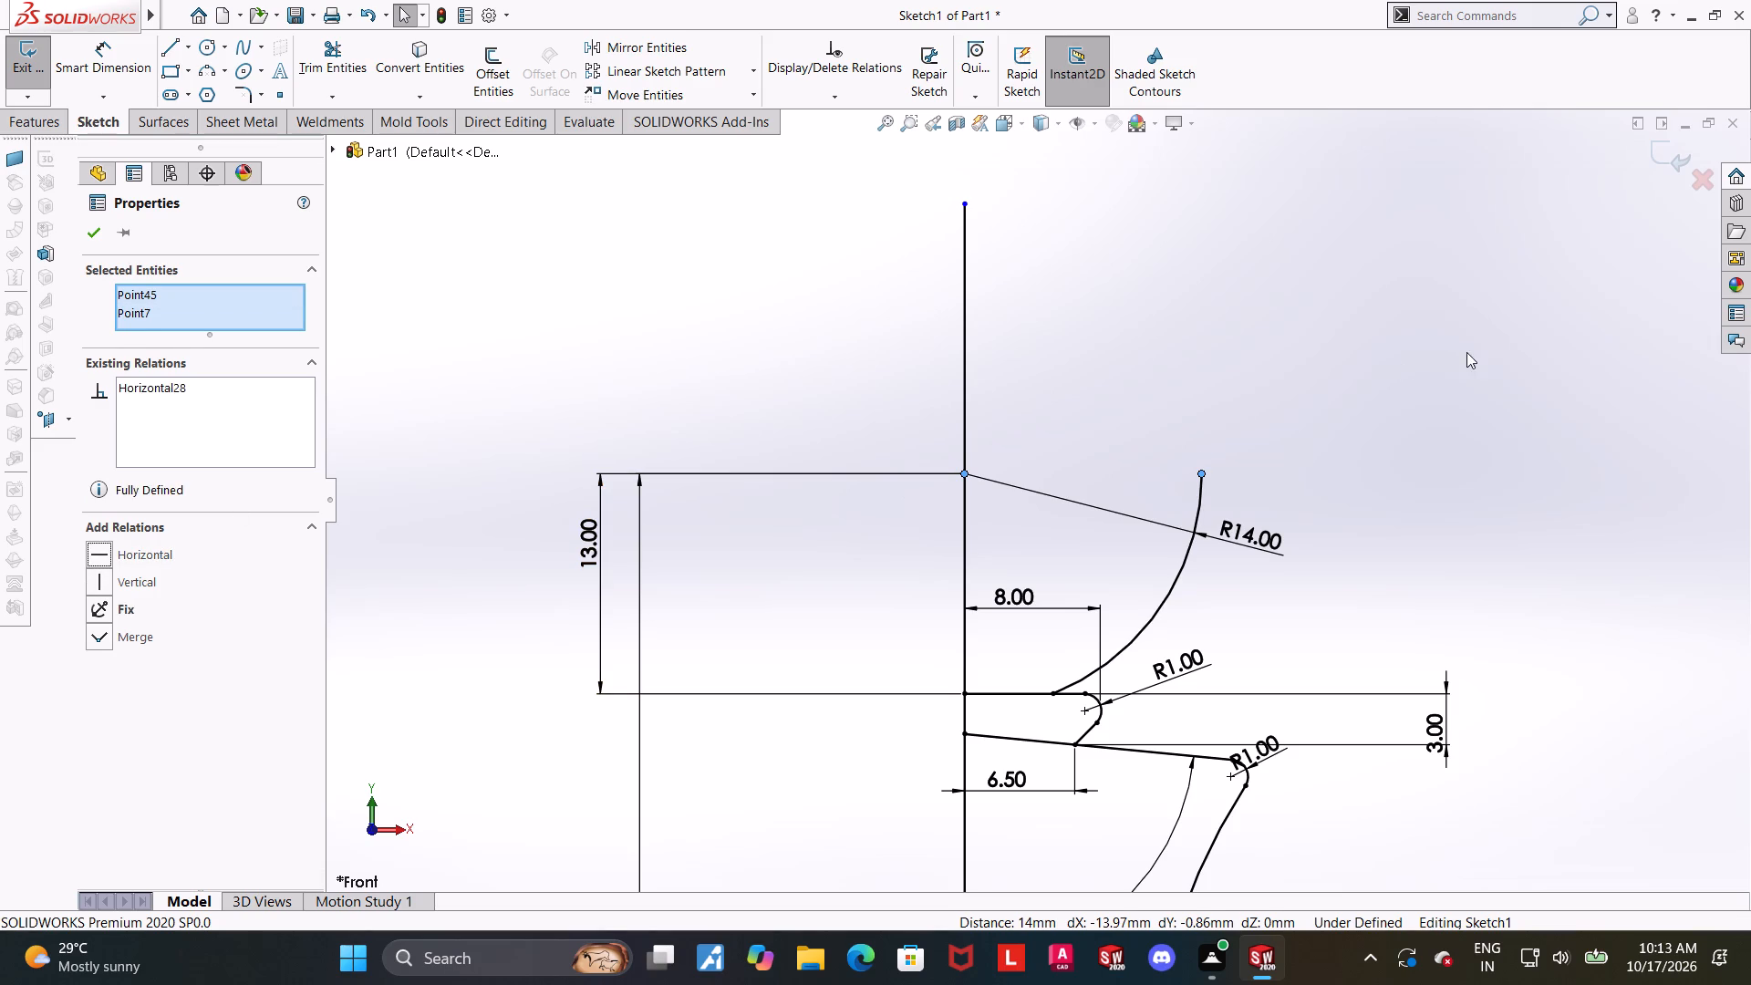
# Sketch a three-point arc from the R14 arc's upper end to the vertical line near its top, bulging outward.
pyautogui.scroll(2, 1401, 355)
pyautogui.scroll(-1, 1266, 352)
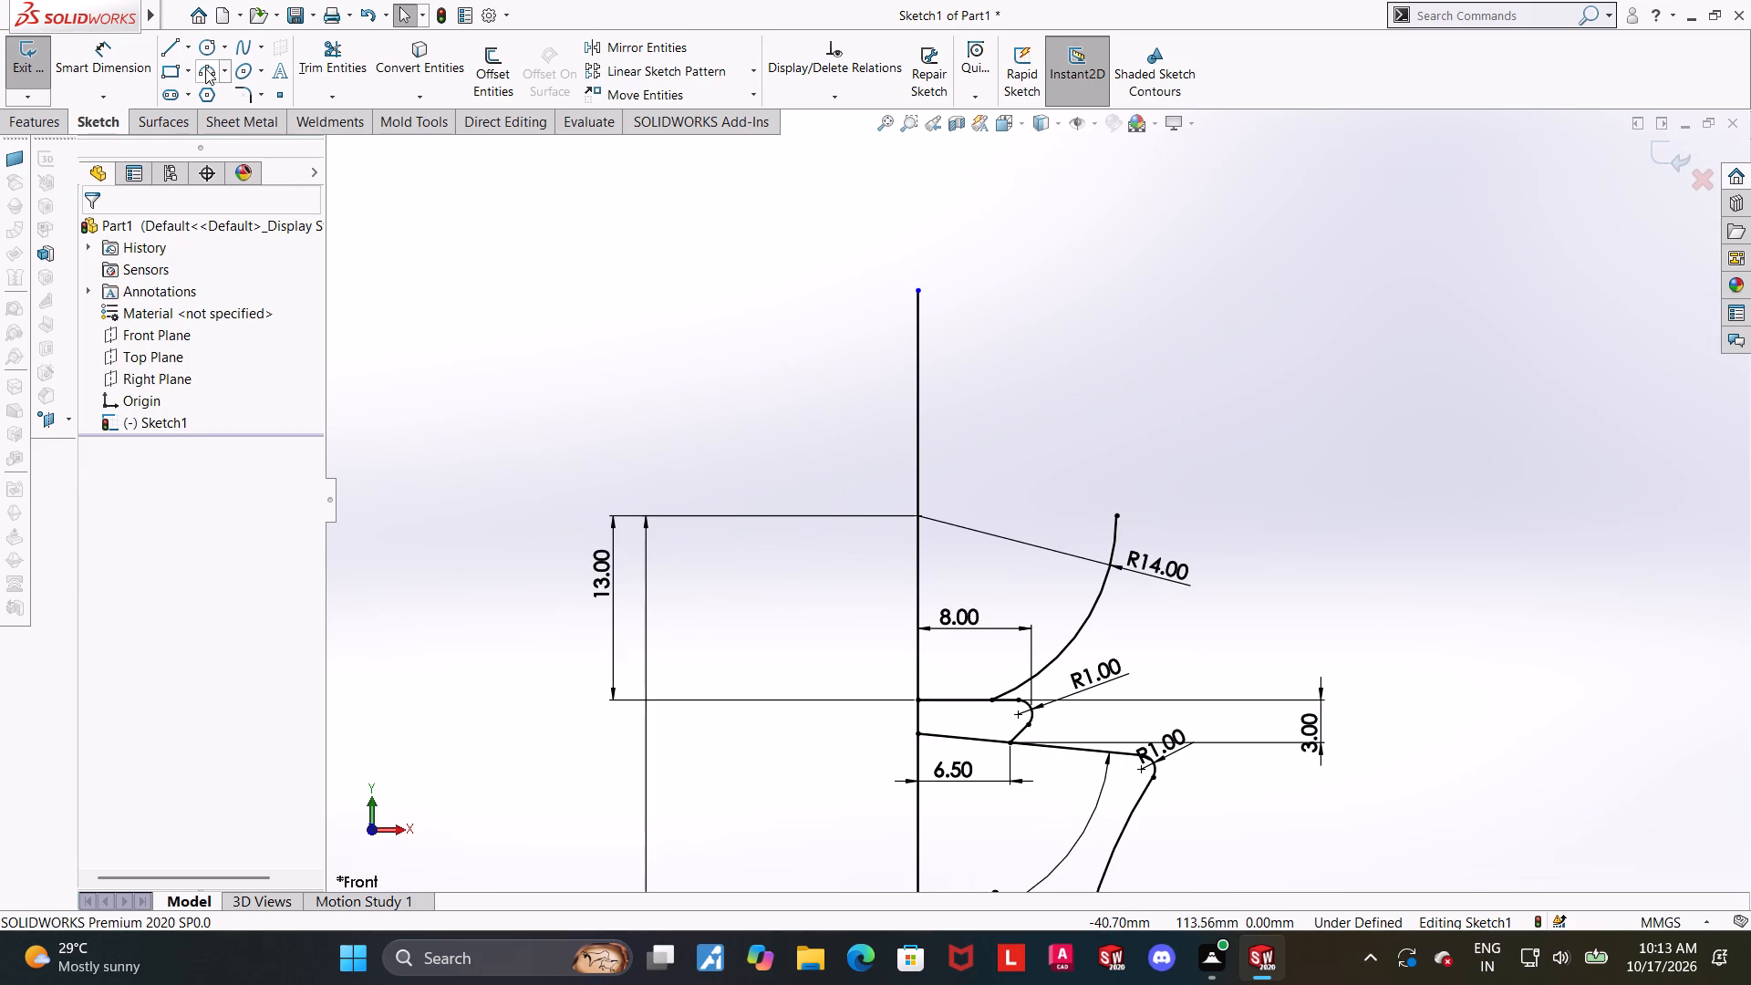
pyautogui.click(198, 72)
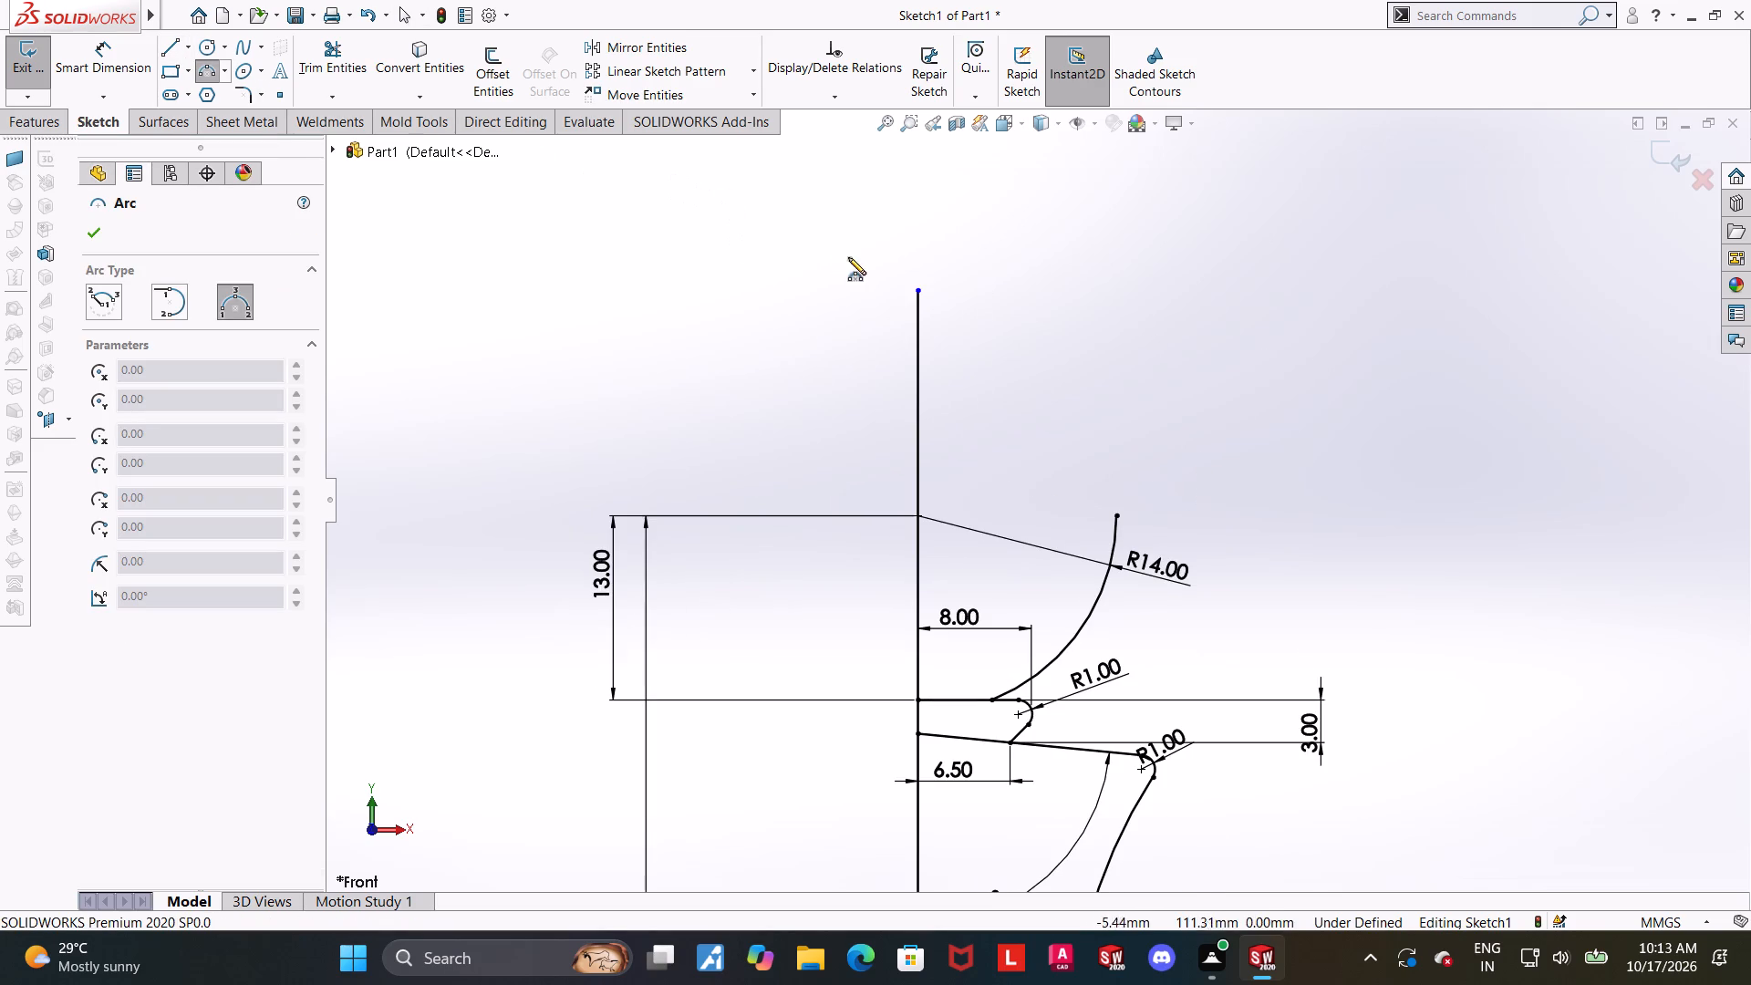
pyautogui.click(1115, 513)
pyautogui.click(917, 331)
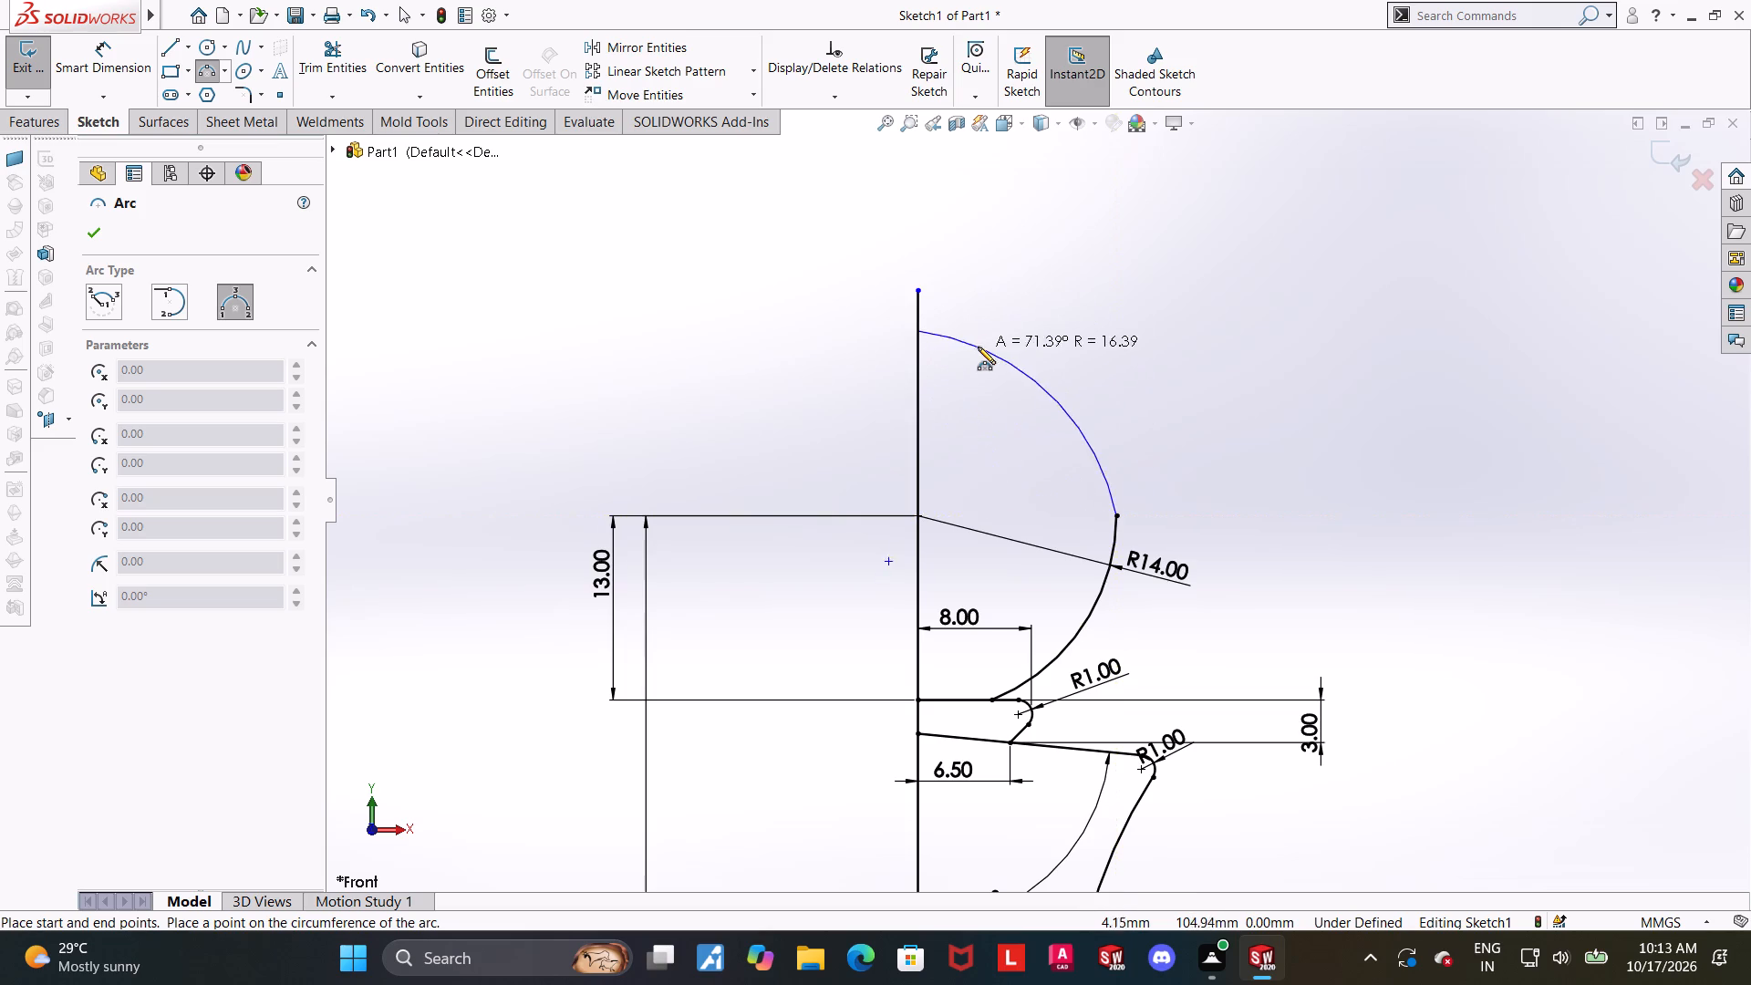
pyautogui.click(987, 341)
pyautogui.press('Escape')
pyautogui.press('Escape')
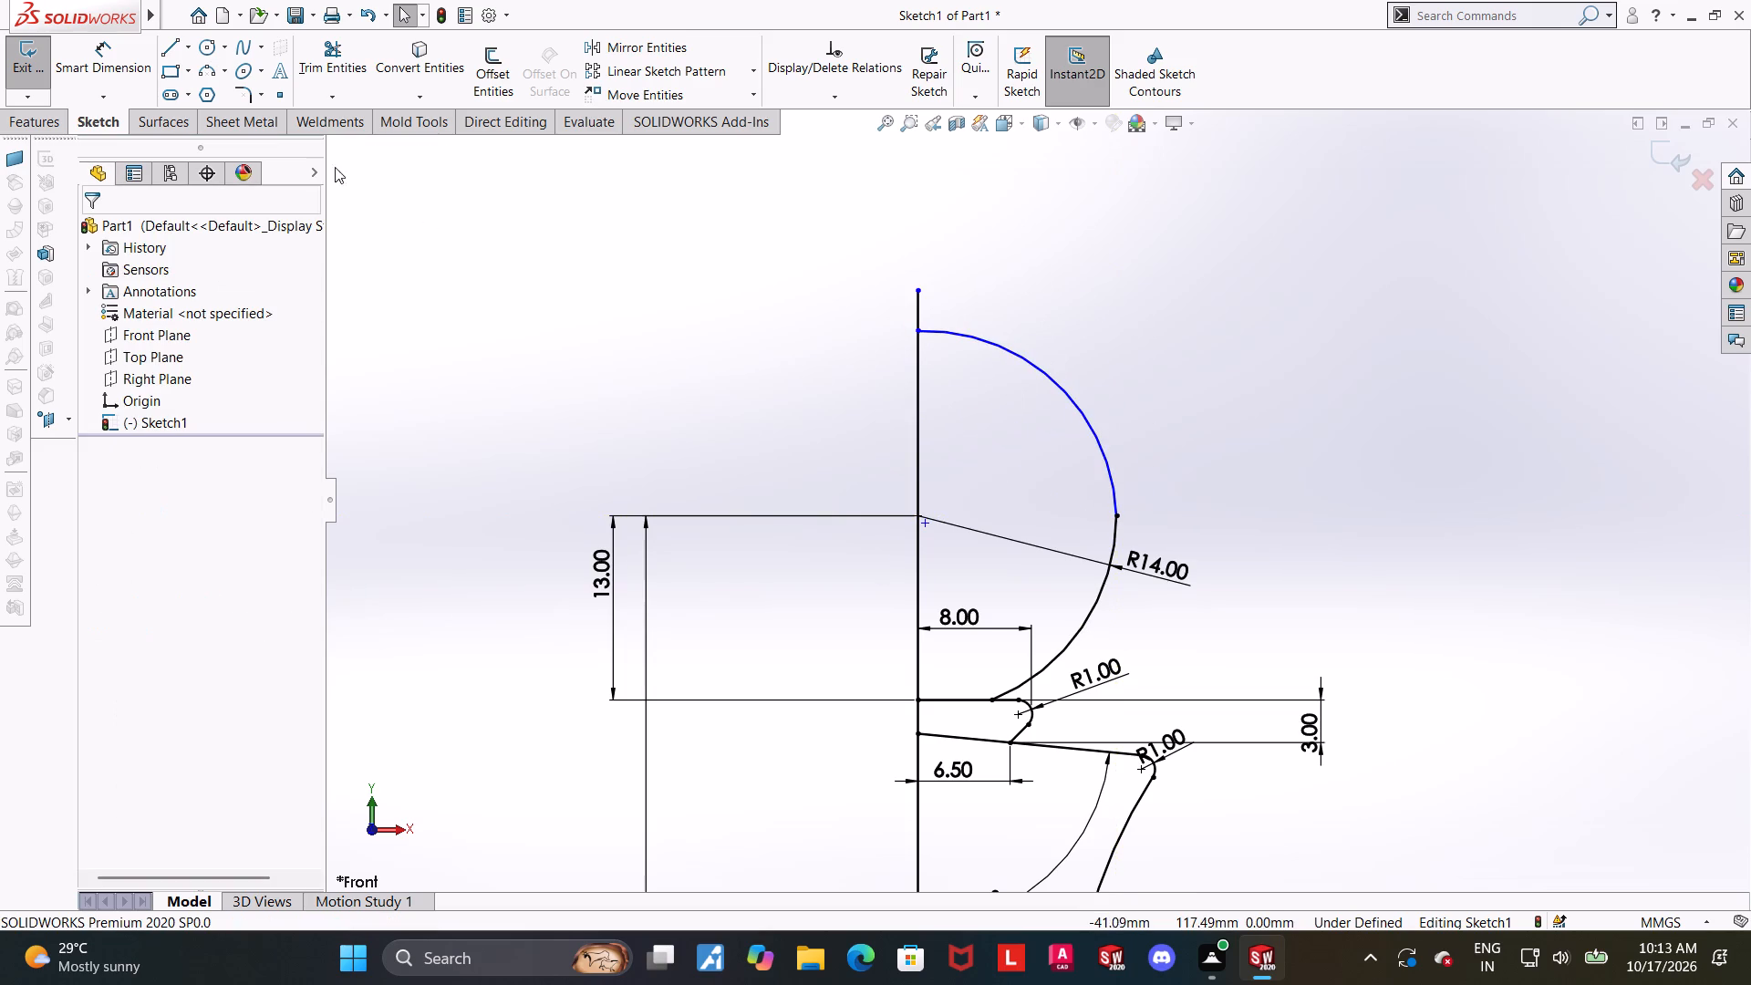
# Dimension the new upper arc's radius as 14 mm.
pyautogui.click(135, 71)
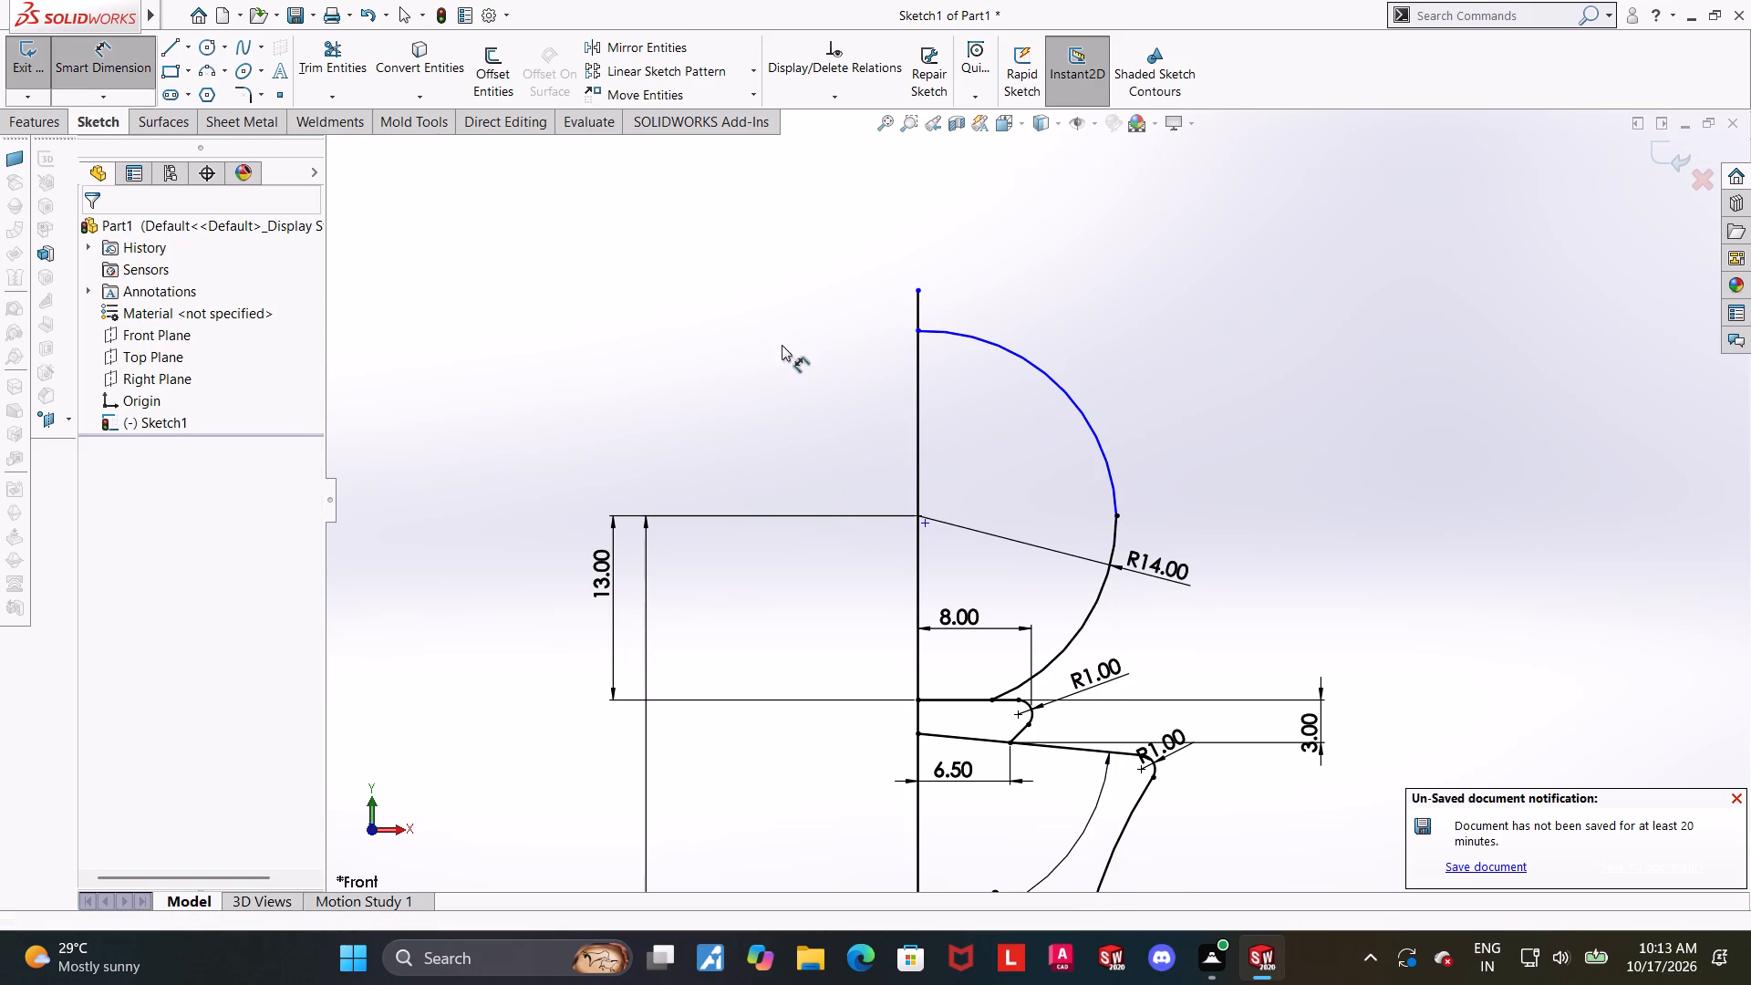
pyautogui.click(1074, 410)
pyautogui.click(1113, 348)
pyautogui.write('14')
pyautogui.press('Return')
pyautogui.press('Escape')
pyautogui.click(1046, 485)
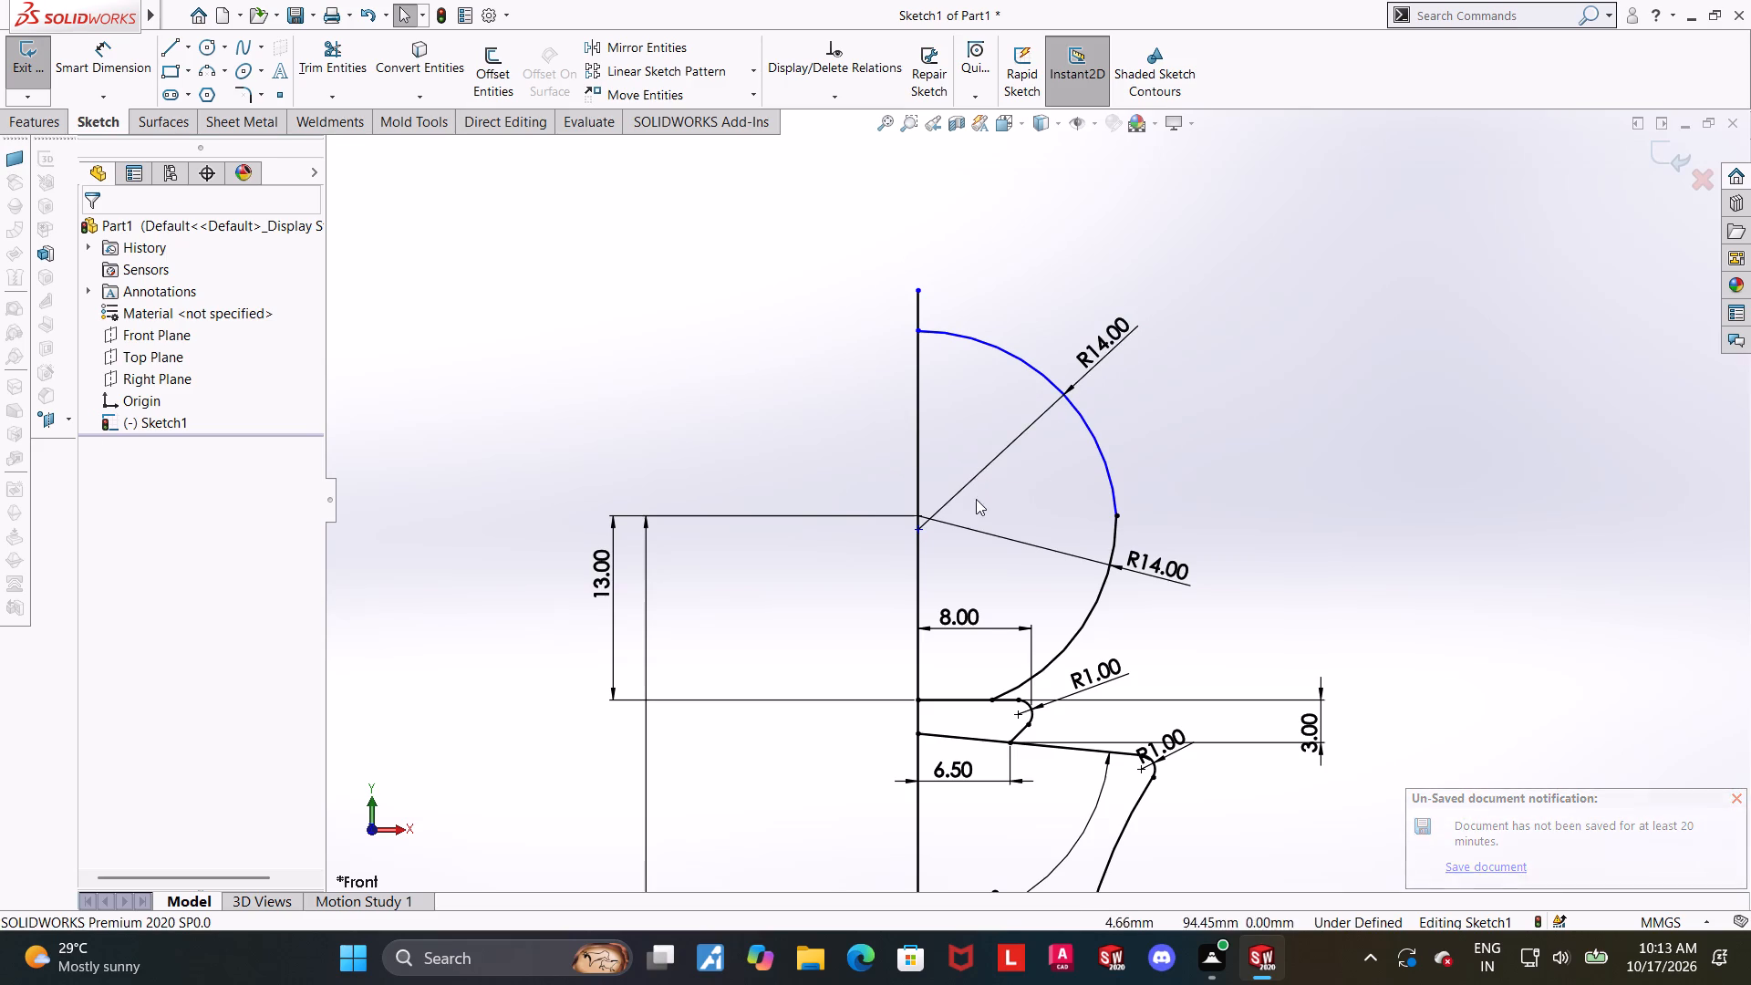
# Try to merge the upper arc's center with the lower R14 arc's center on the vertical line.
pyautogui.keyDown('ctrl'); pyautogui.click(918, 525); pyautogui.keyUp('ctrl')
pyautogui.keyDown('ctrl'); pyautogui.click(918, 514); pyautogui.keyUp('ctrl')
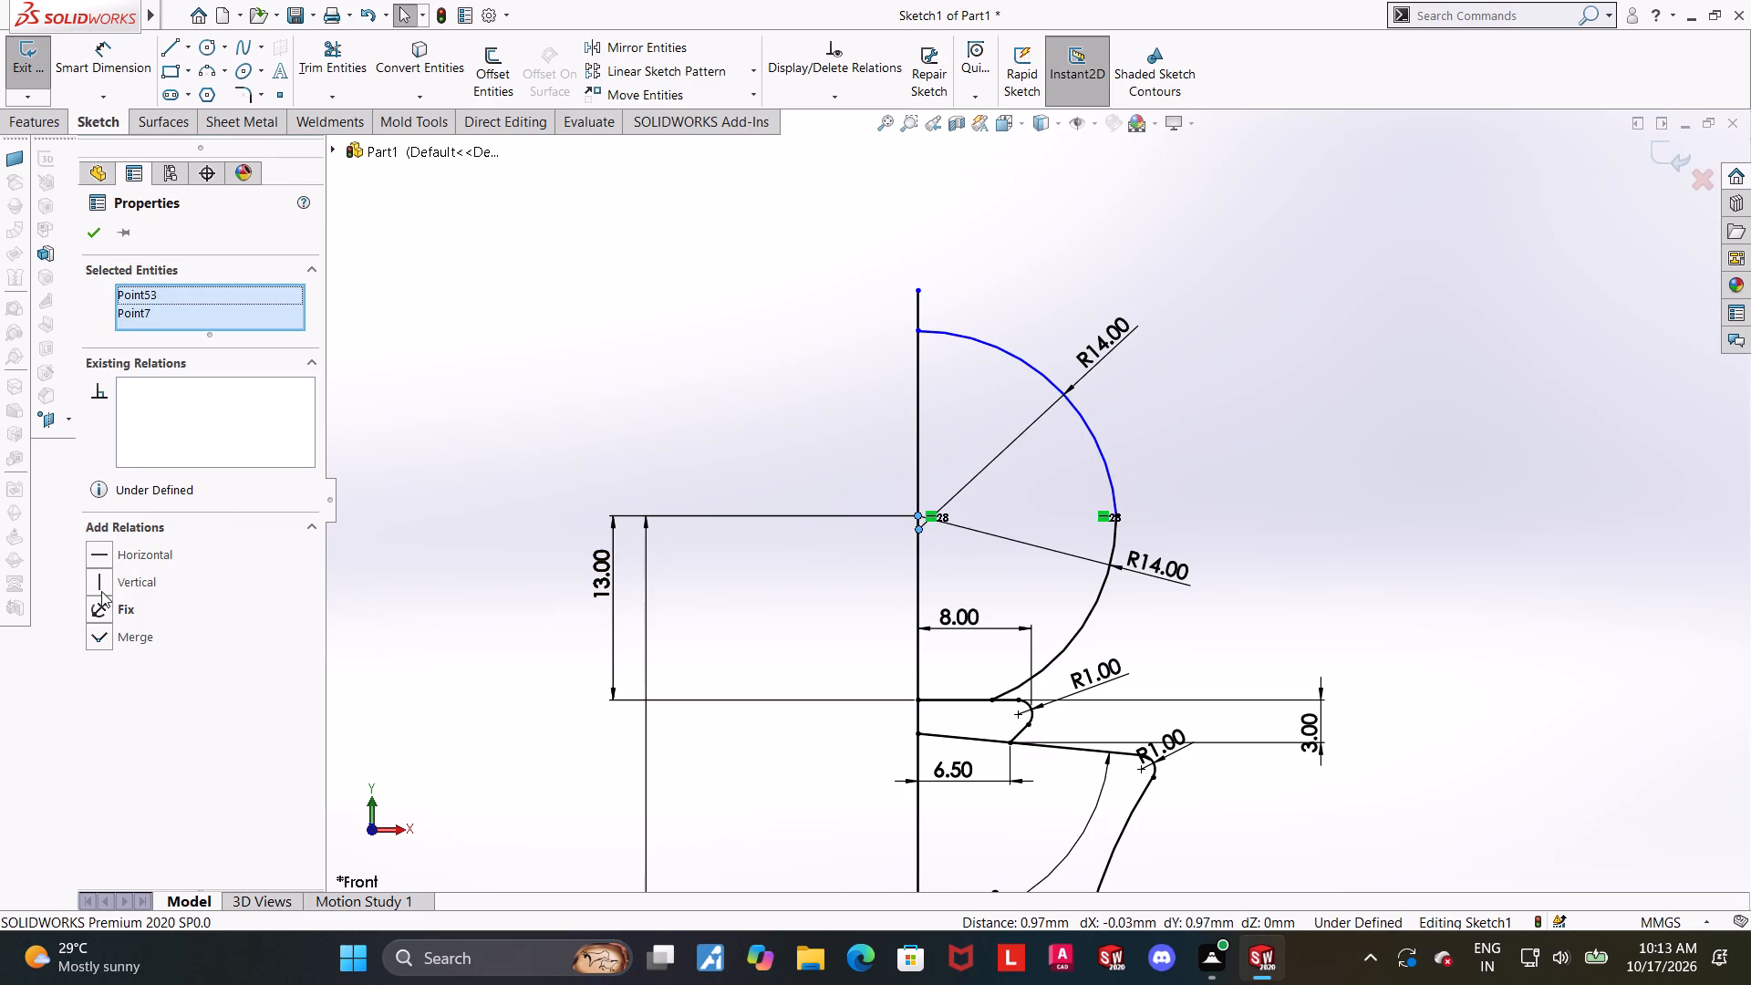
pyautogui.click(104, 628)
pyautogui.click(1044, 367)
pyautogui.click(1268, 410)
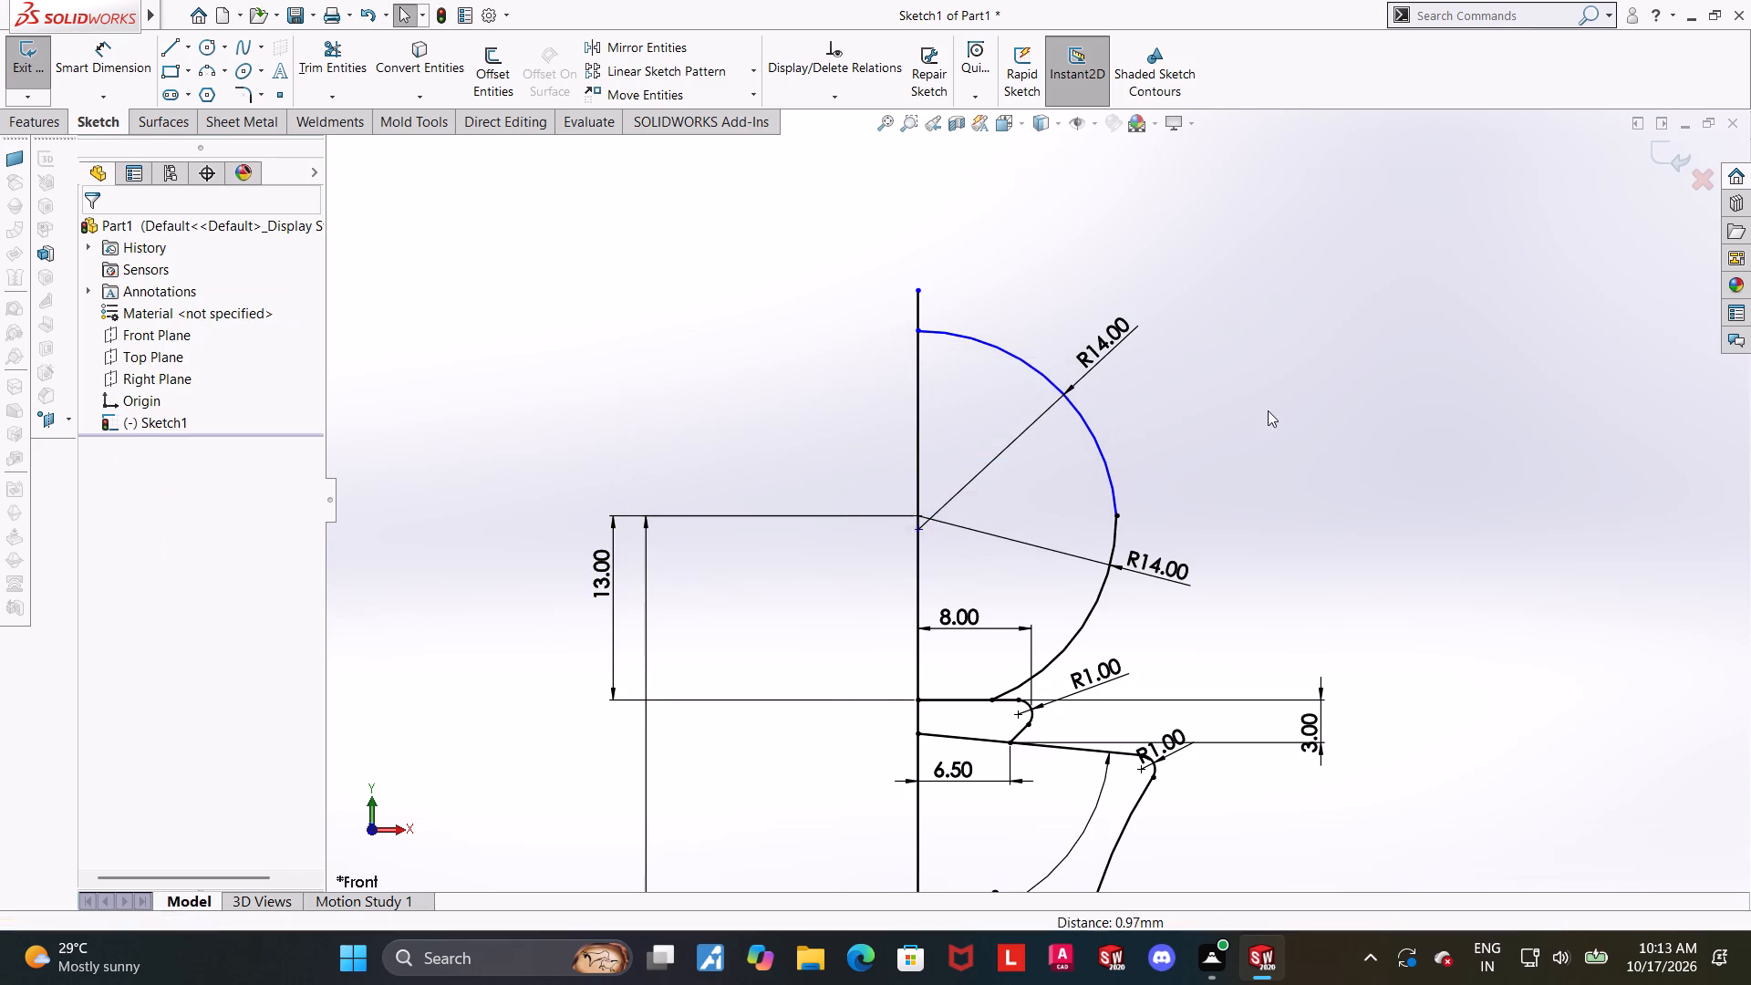
# Reposition the upper arc slightly and add a Horizontal relation between its center and the endpoint shared by the two R14 arcs.
pyautogui.moveTo(993, 344); pyautogui.dragTo(1020, 327)
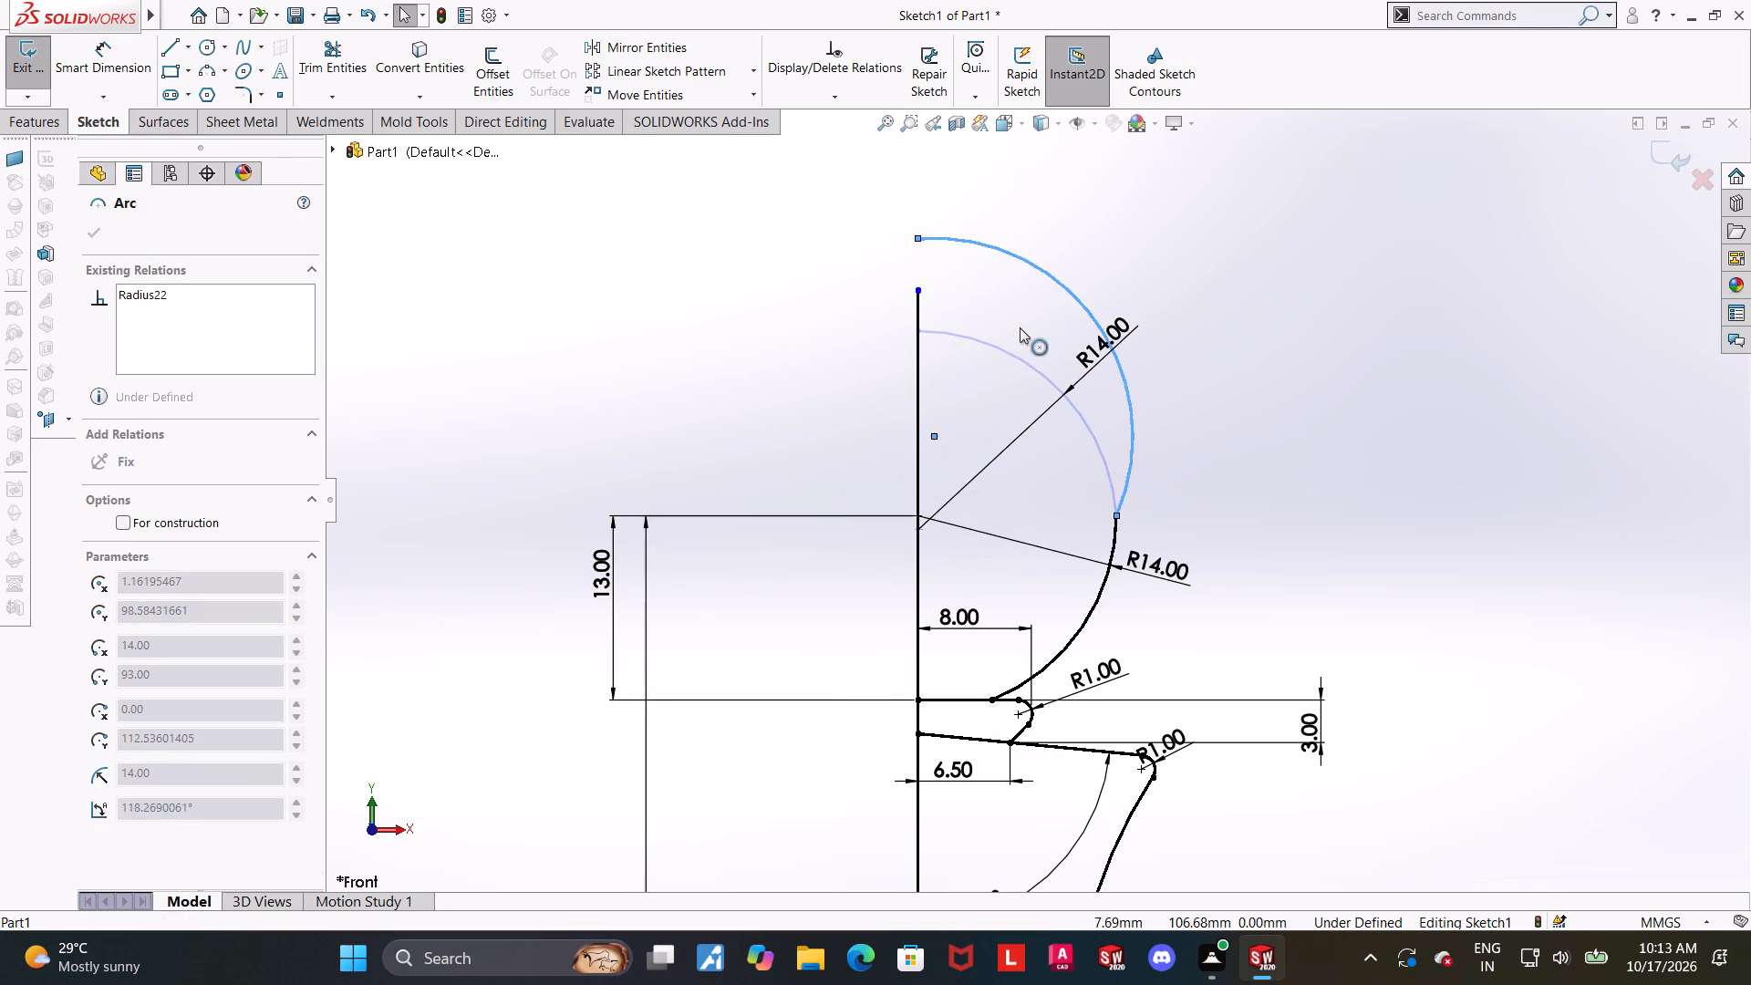
pyautogui.moveTo(1020, 327); pyautogui.dragTo(1010, 341)
pyautogui.click(1589, 353)
pyautogui.keyDown('ctrl'); pyautogui.click(921, 497); pyautogui.keyUp('ctrl')
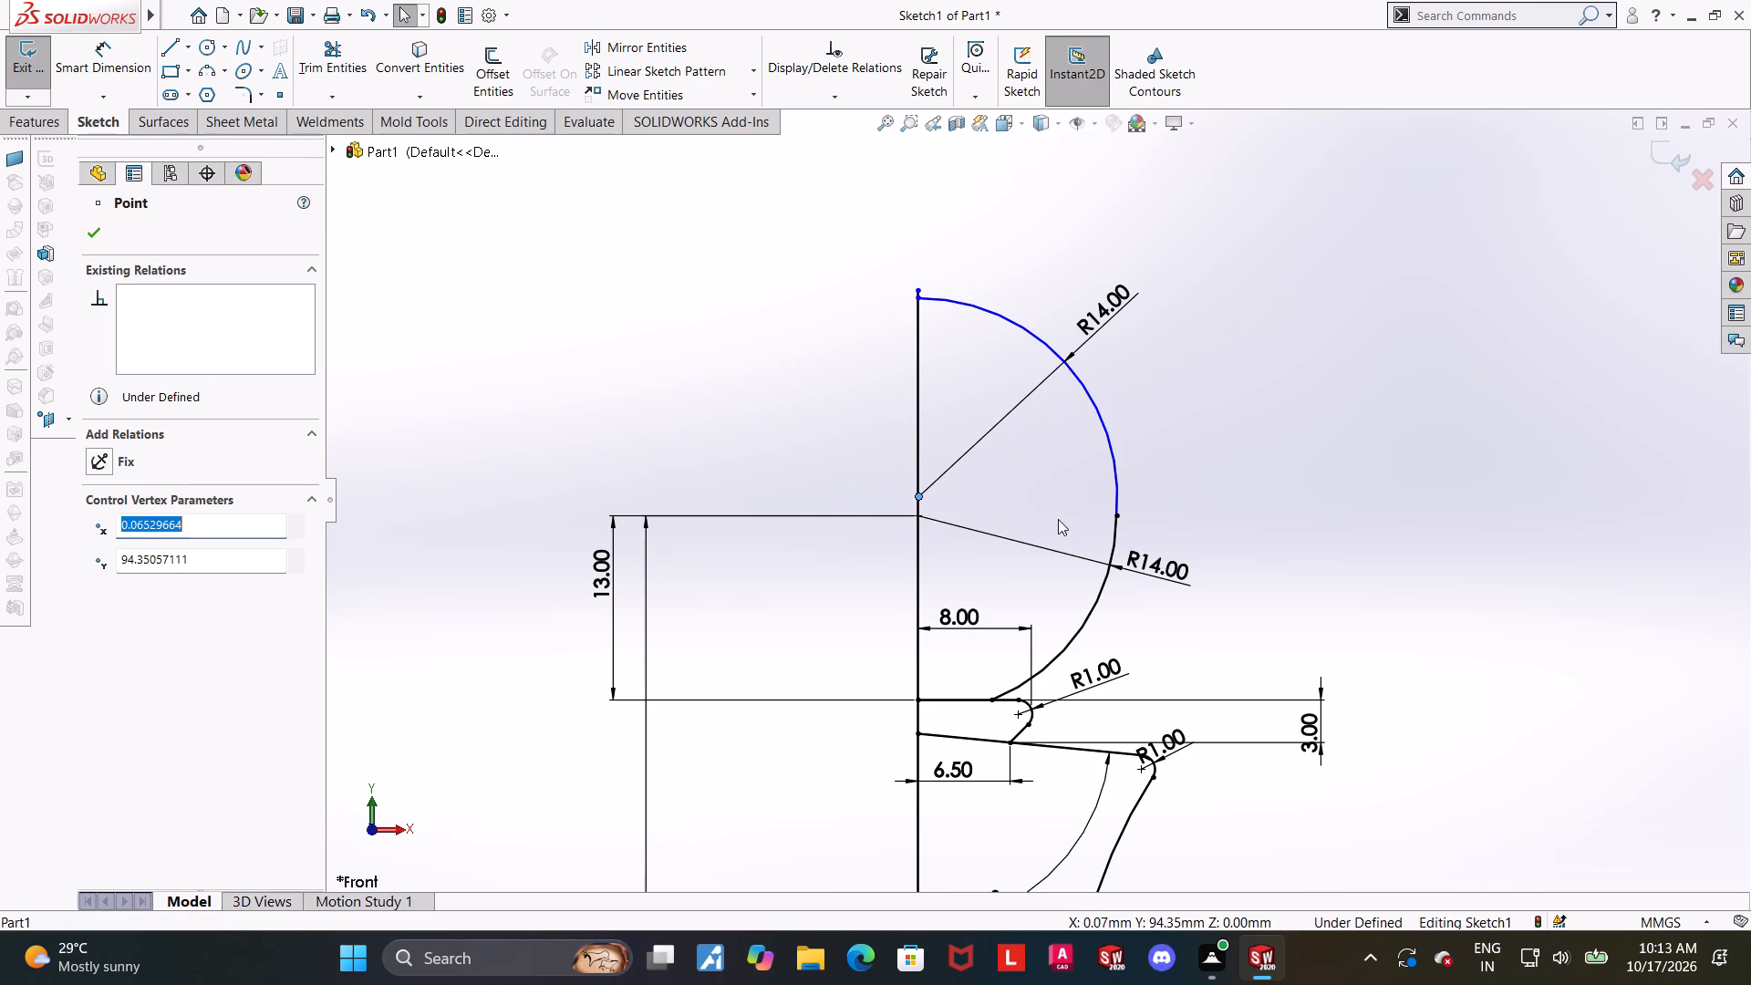
pyautogui.keyDown('ctrl'); pyautogui.click(1118, 518); pyautogui.keyUp('ctrl')
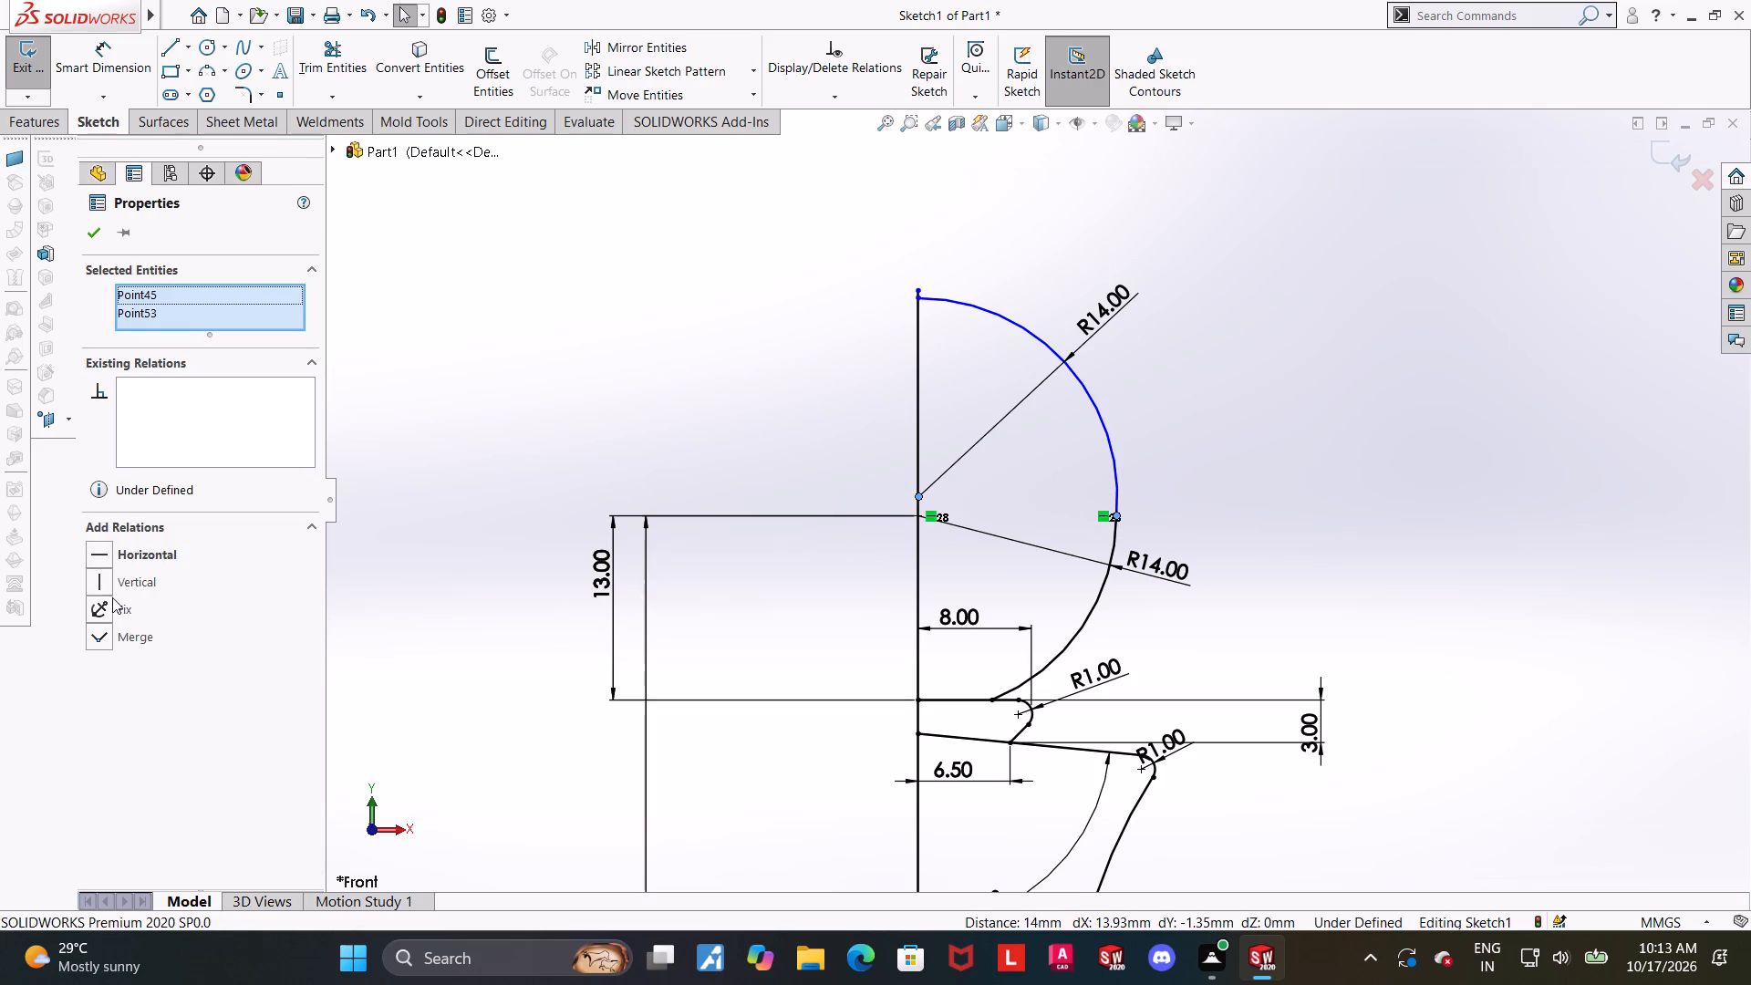
pyautogui.click(106, 553)
pyautogui.click(1372, 471)
# Trim the vertical line's overhang above the top of the R14 ball profile.
pyautogui.scroll(2, 1344, 468)
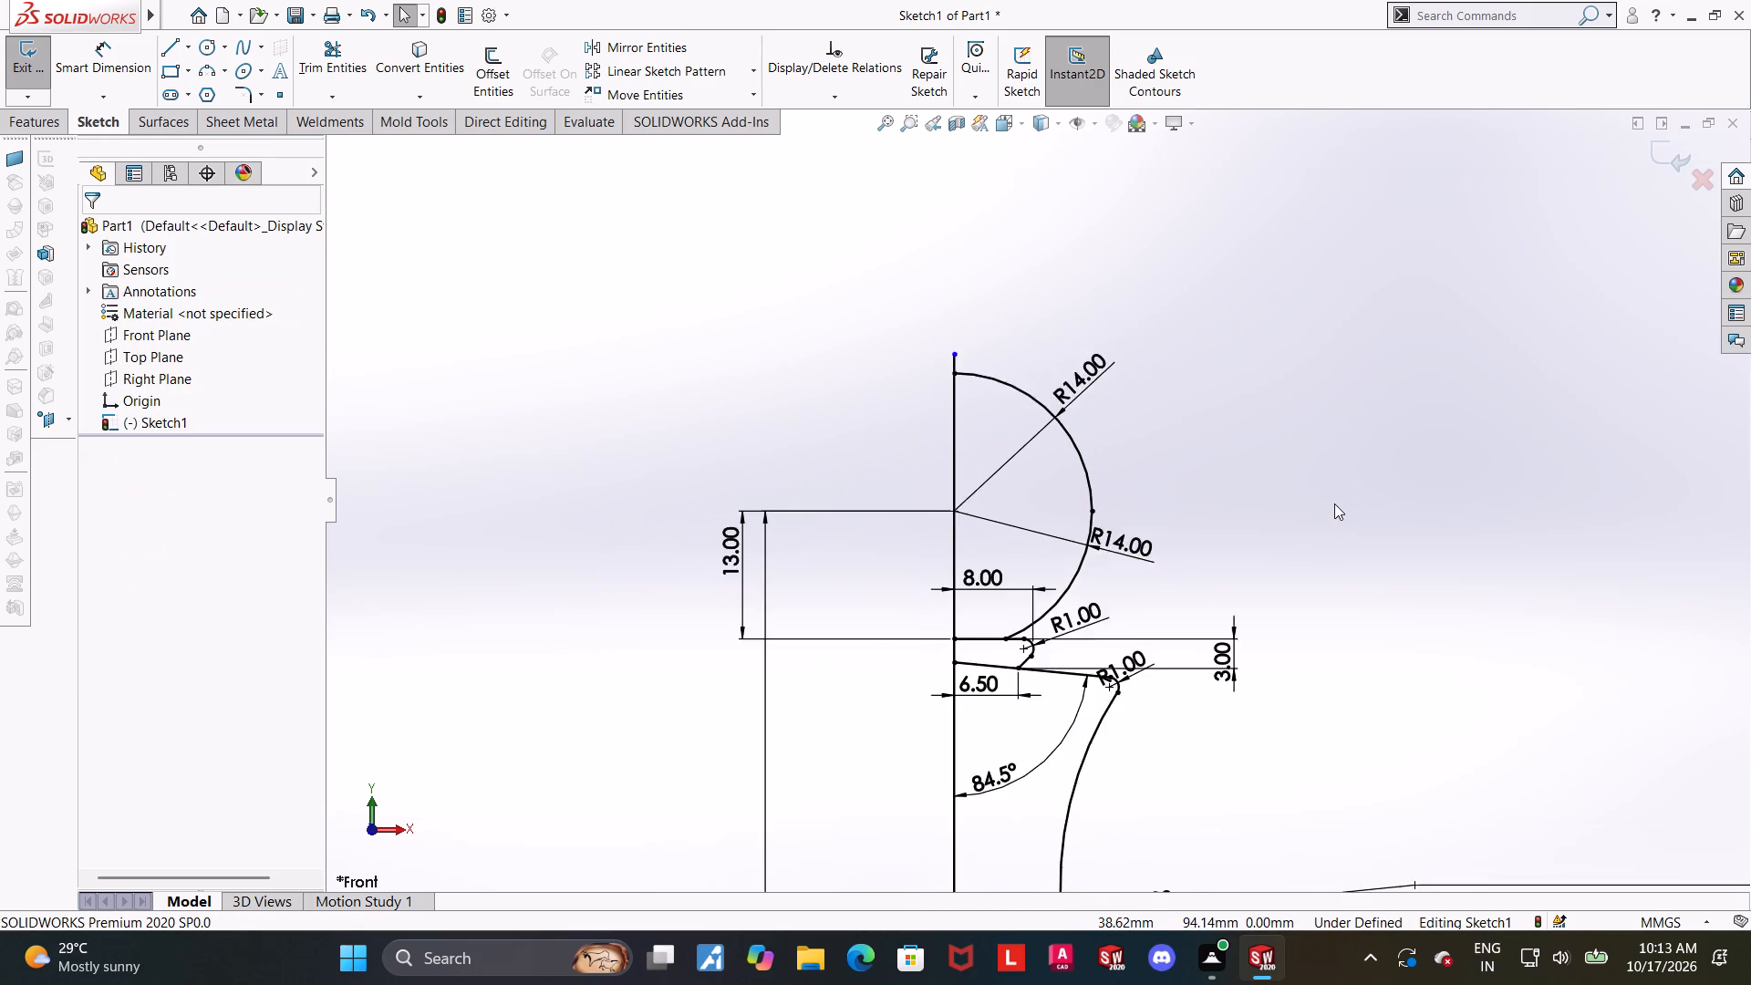
pyautogui.scroll(4, 1334, 503)
pyautogui.scroll(-2, 1281, 546)
pyautogui.scroll(-10, 896, 413)
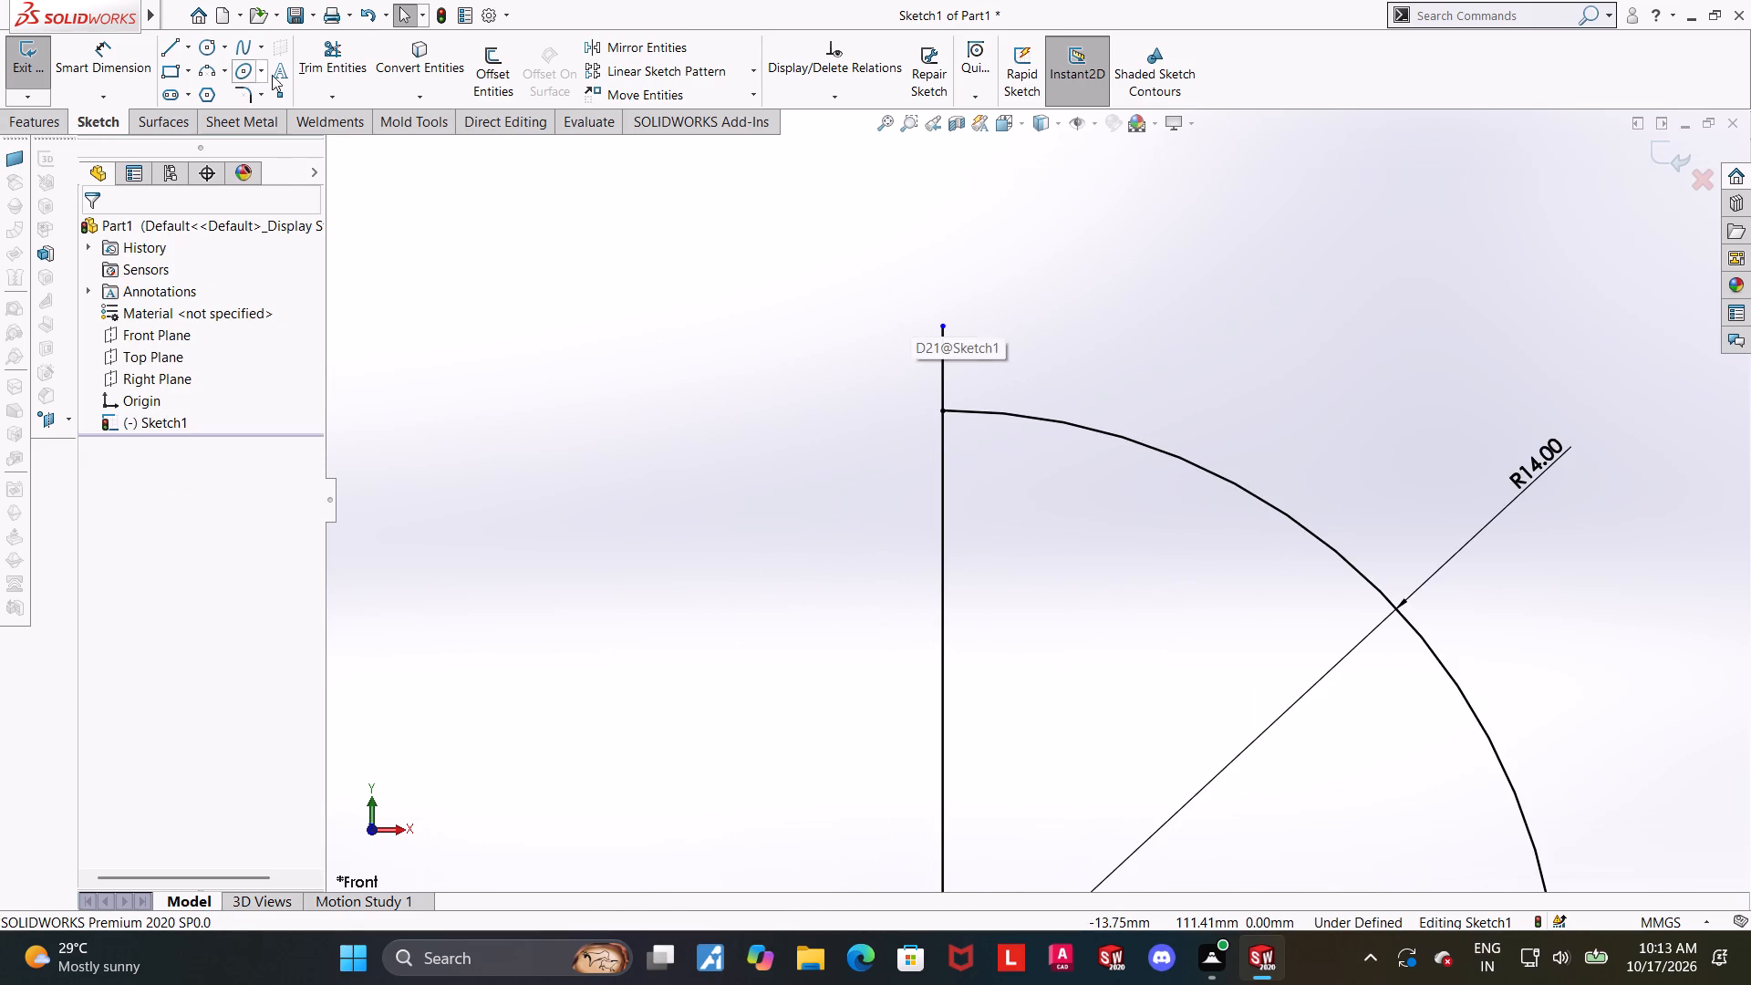
pyautogui.click(317, 50)
pyautogui.moveTo(991, 359); pyautogui.dragTo(935, 339)
pyautogui.click(927, 339)
pyautogui.scroll(10, 952, 347)
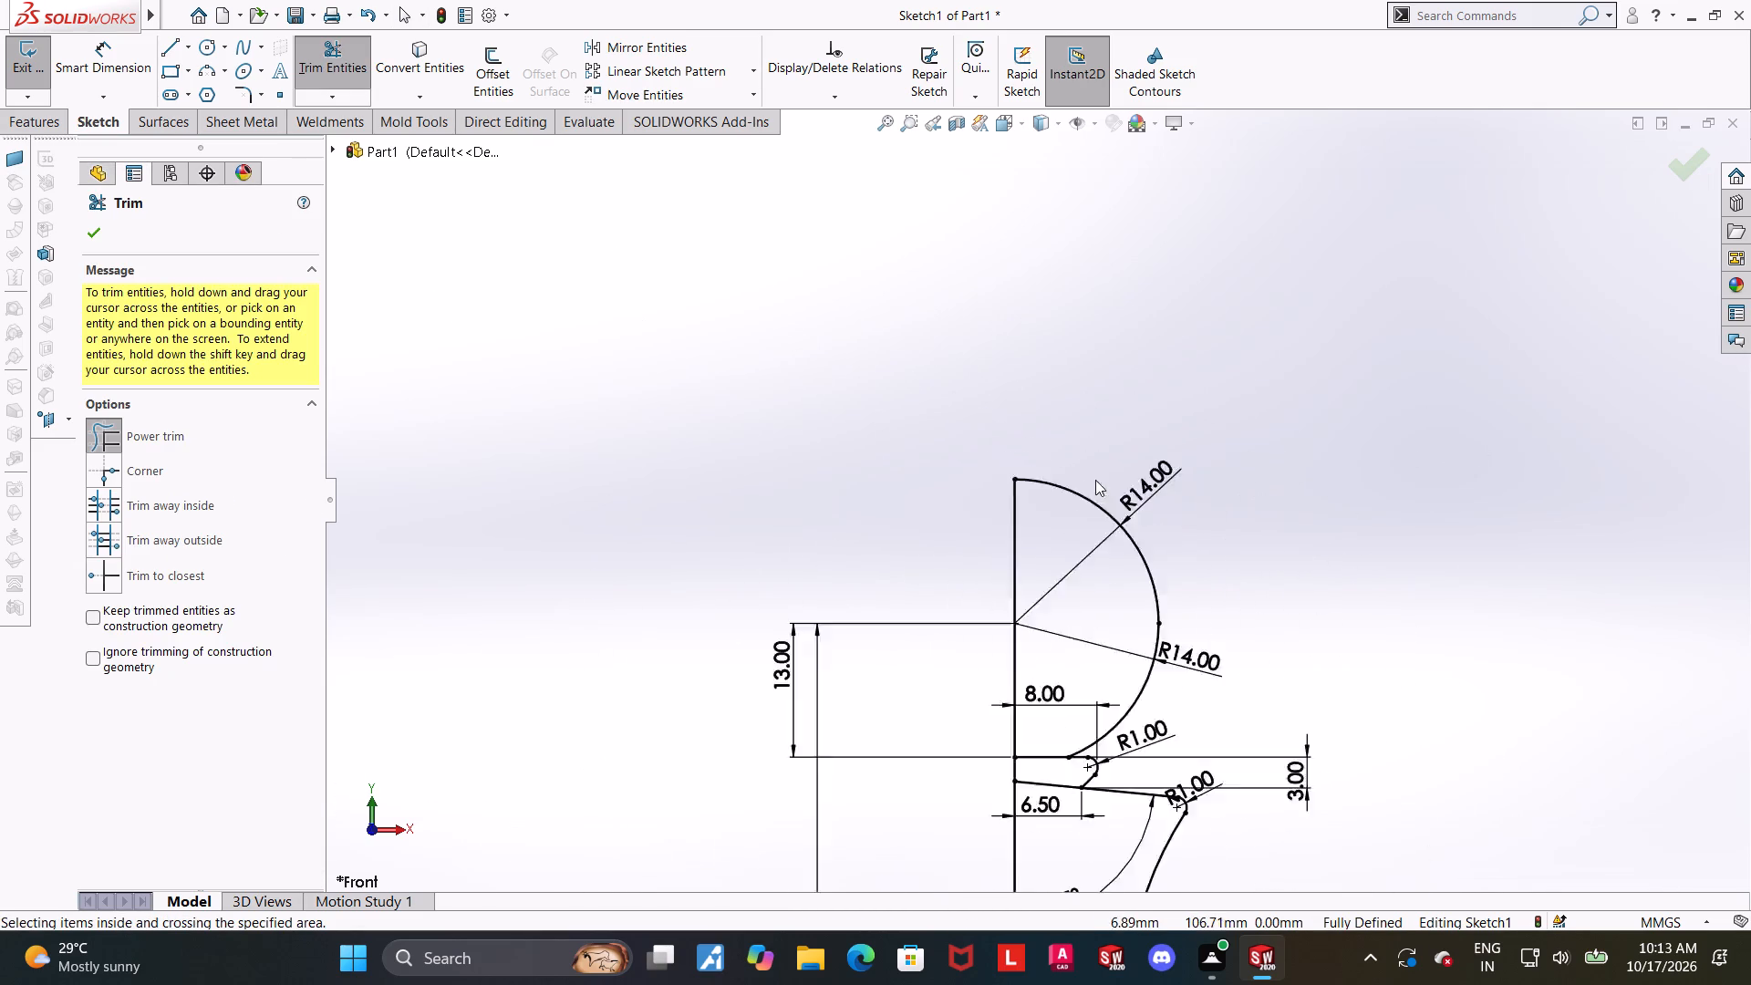
pyautogui.scroll(6, 1095, 480)
pyautogui.scroll(-3, 1220, 688)
pyautogui.press('Escape')
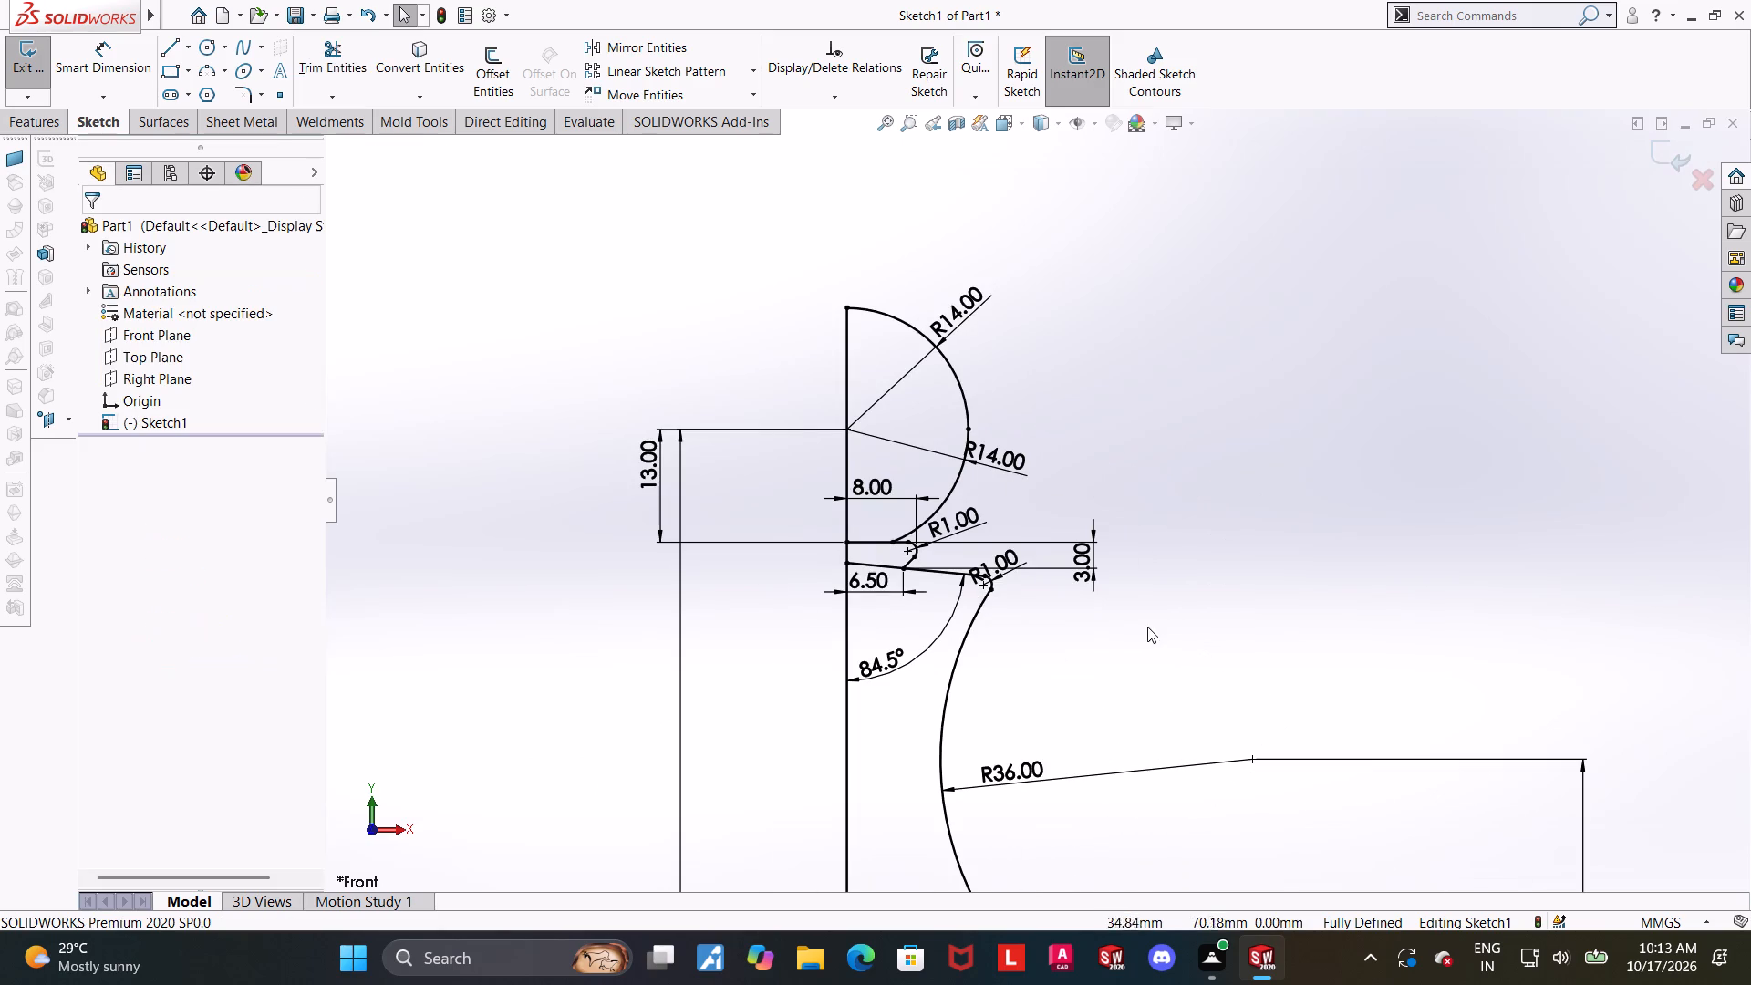
# Trim the inner parts of the upper step's top edge and the sloped line, between the vertical line and the outer profile.
pyautogui.scroll(-2, 1053, 623)
pyautogui.scroll(-8, 786, 520)
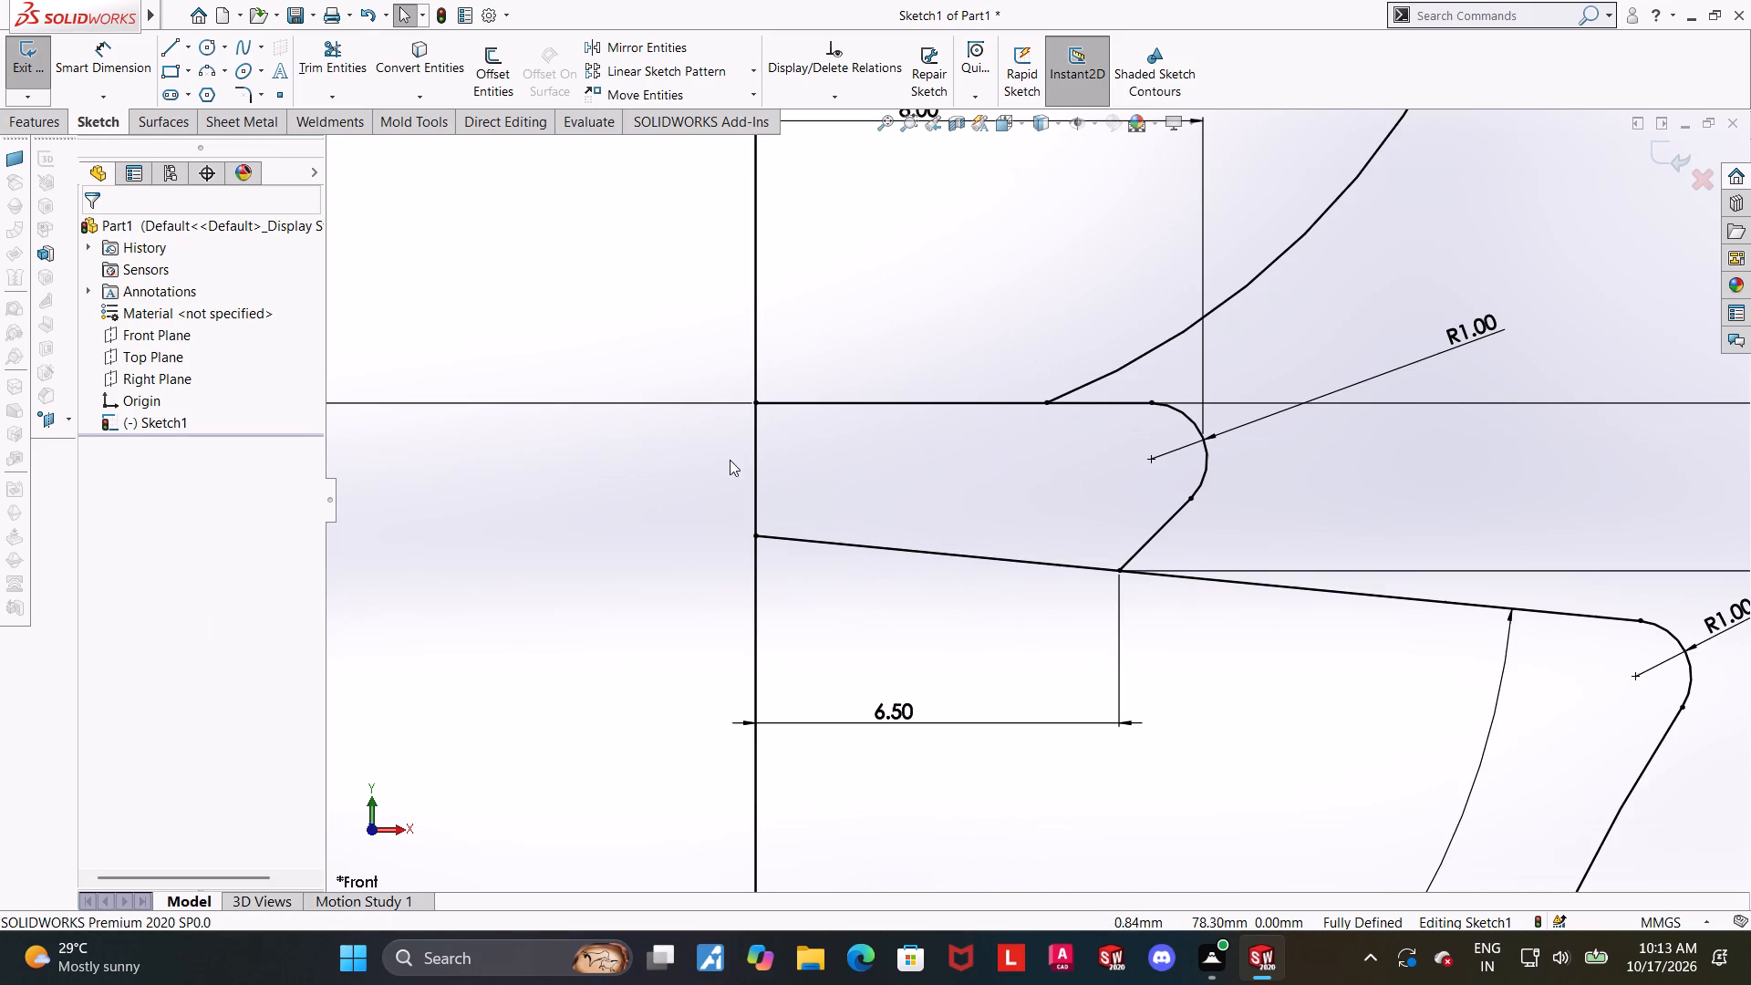
pyautogui.click(337, 80)
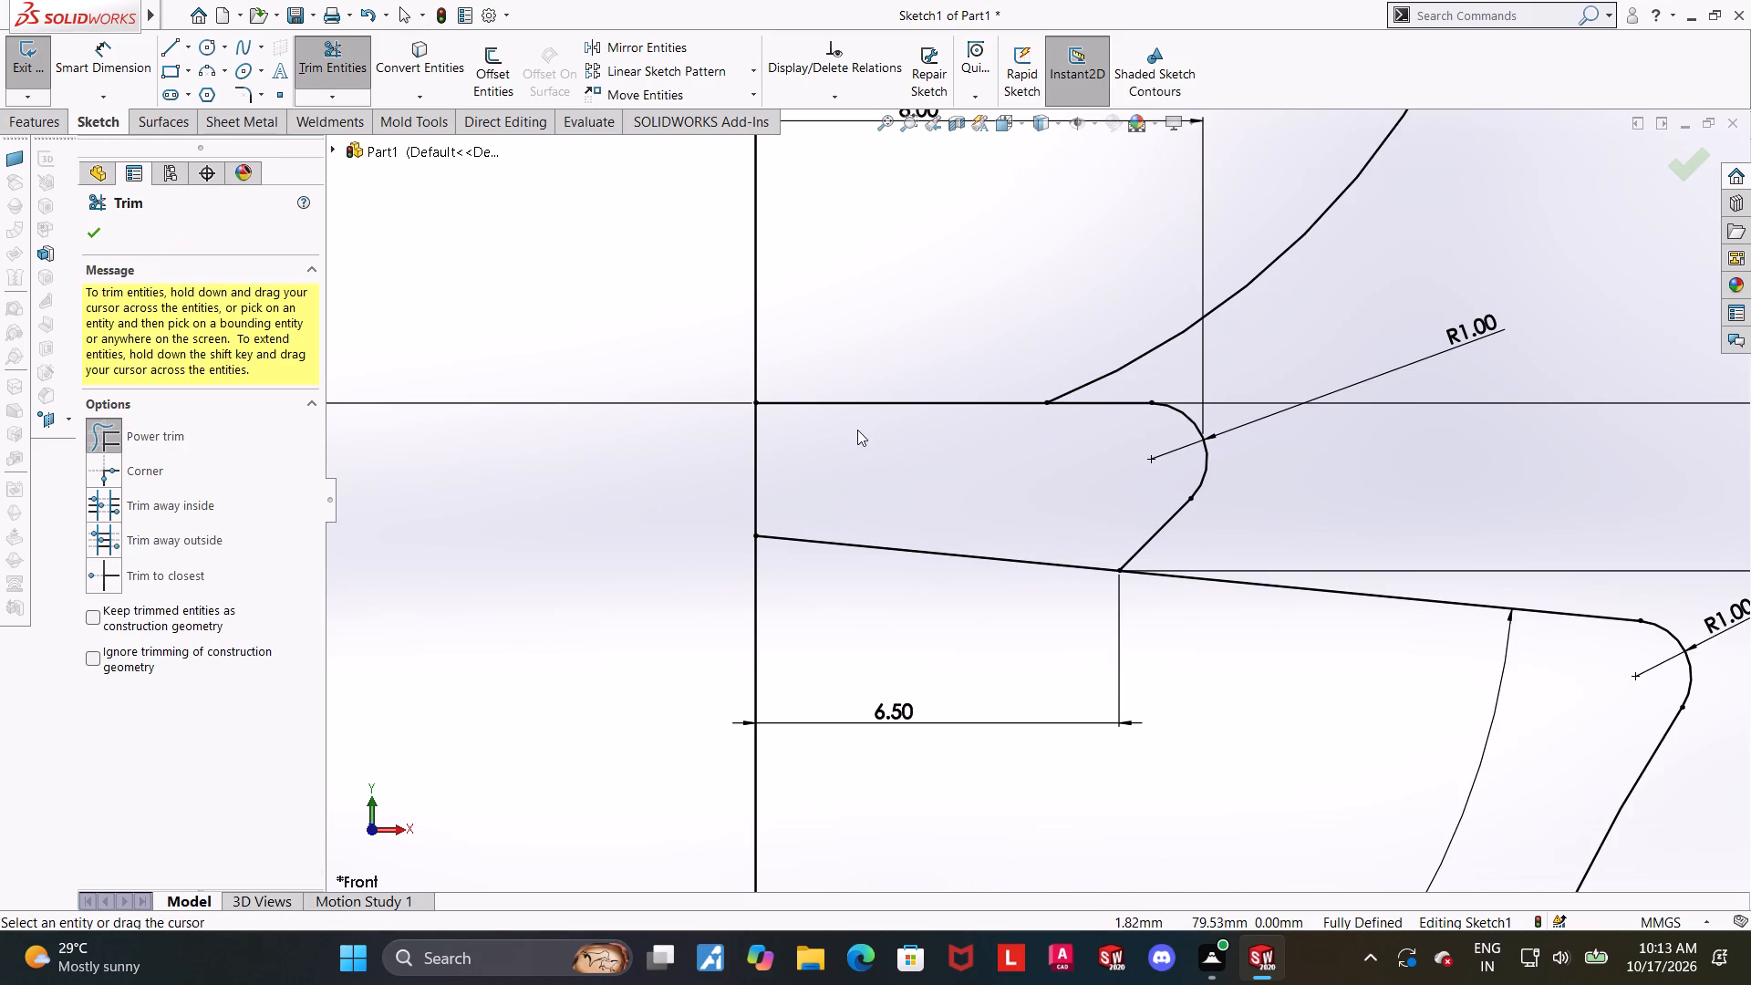
pyautogui.moveTo(858, 449); pyautogui.dragTo(853, 298)
pyautogui.moveTo(895, 445); pyautogui.dragTo(896, 661)
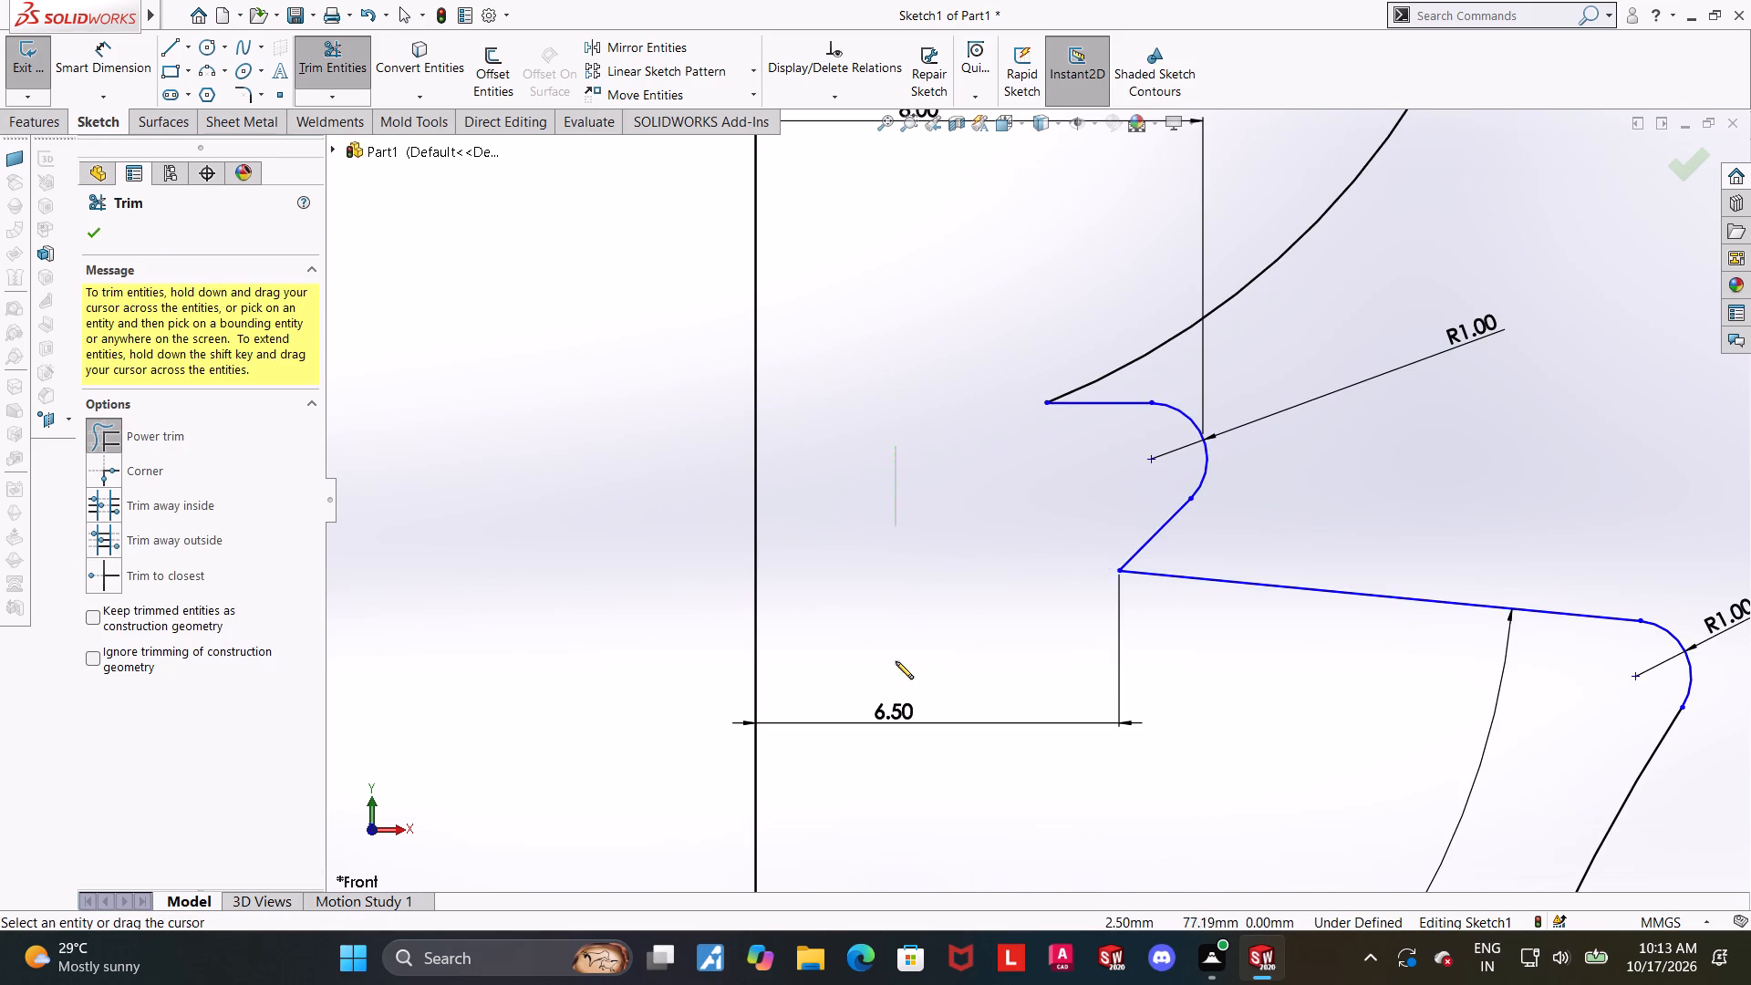
pyautogui.moveTo(896, 661); pyautogui.dragTo(896, 663)
pyautogui.scroll(9, 906, 627)
pyautogui.press('Escape')
pyautogui.press('Escape')
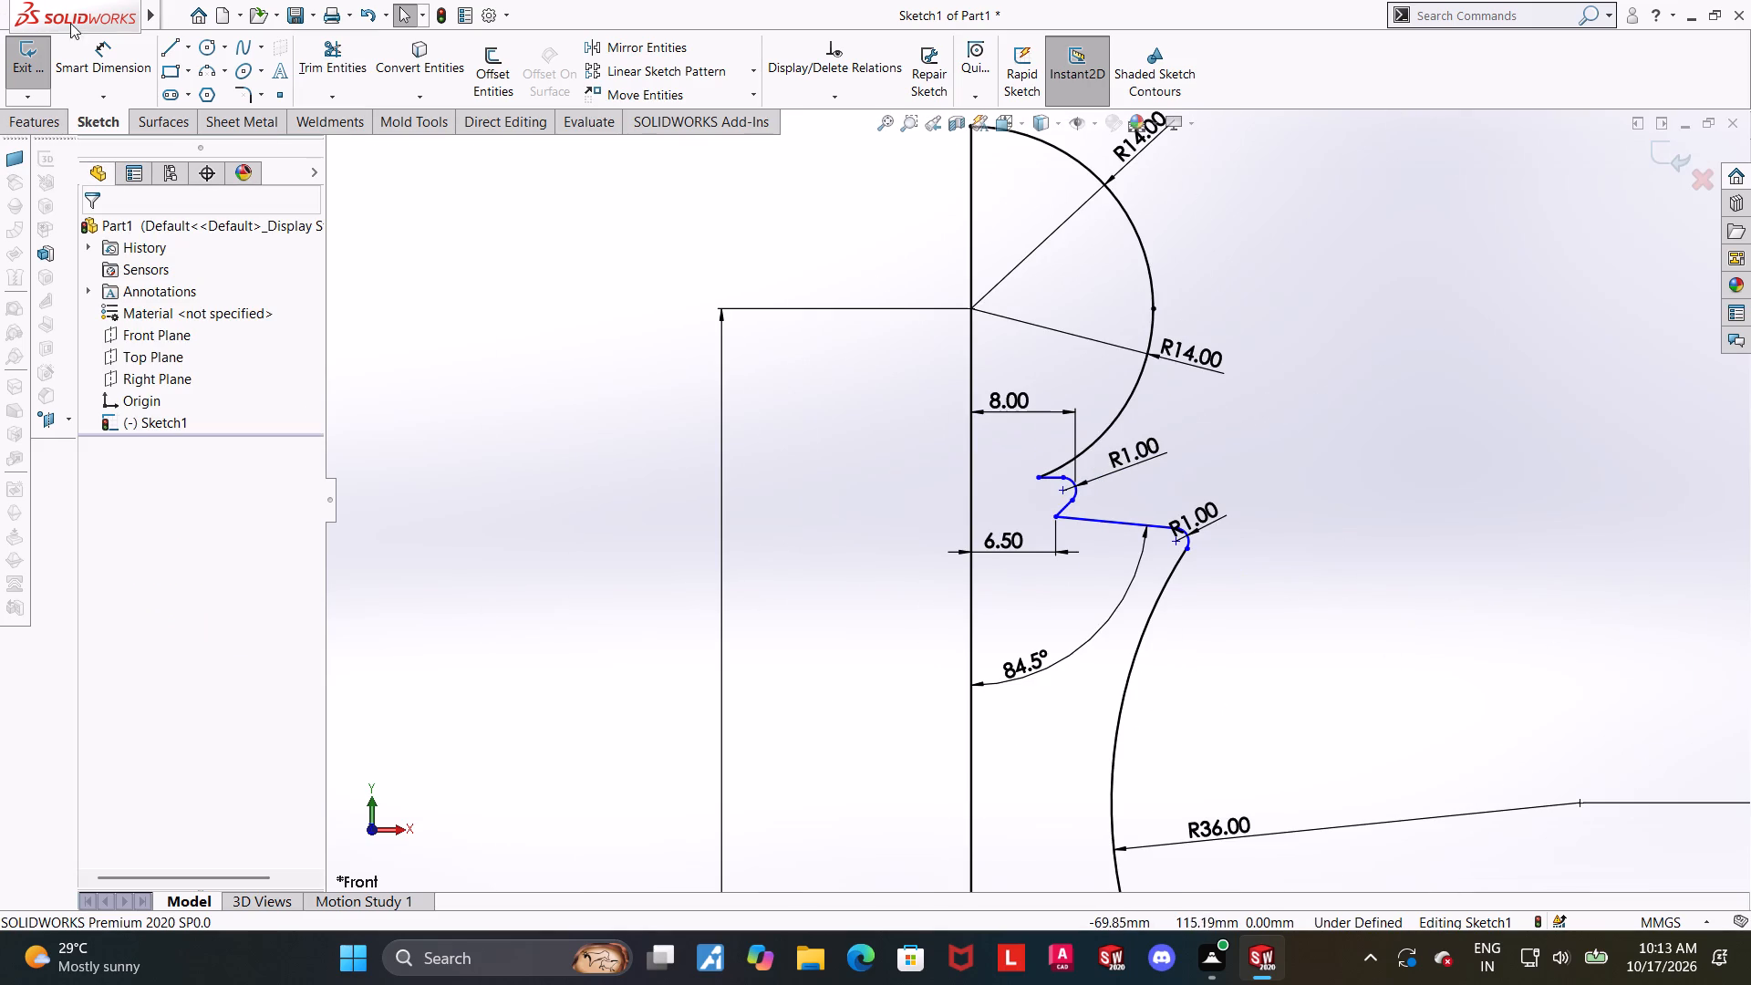
# Re-add the 3 mm vertical dimension between the lower R14 arc's end and the corner where the upper step meets the sloped line.
pyautogui.click(101, 57)
pyautogui.click(101, 57)
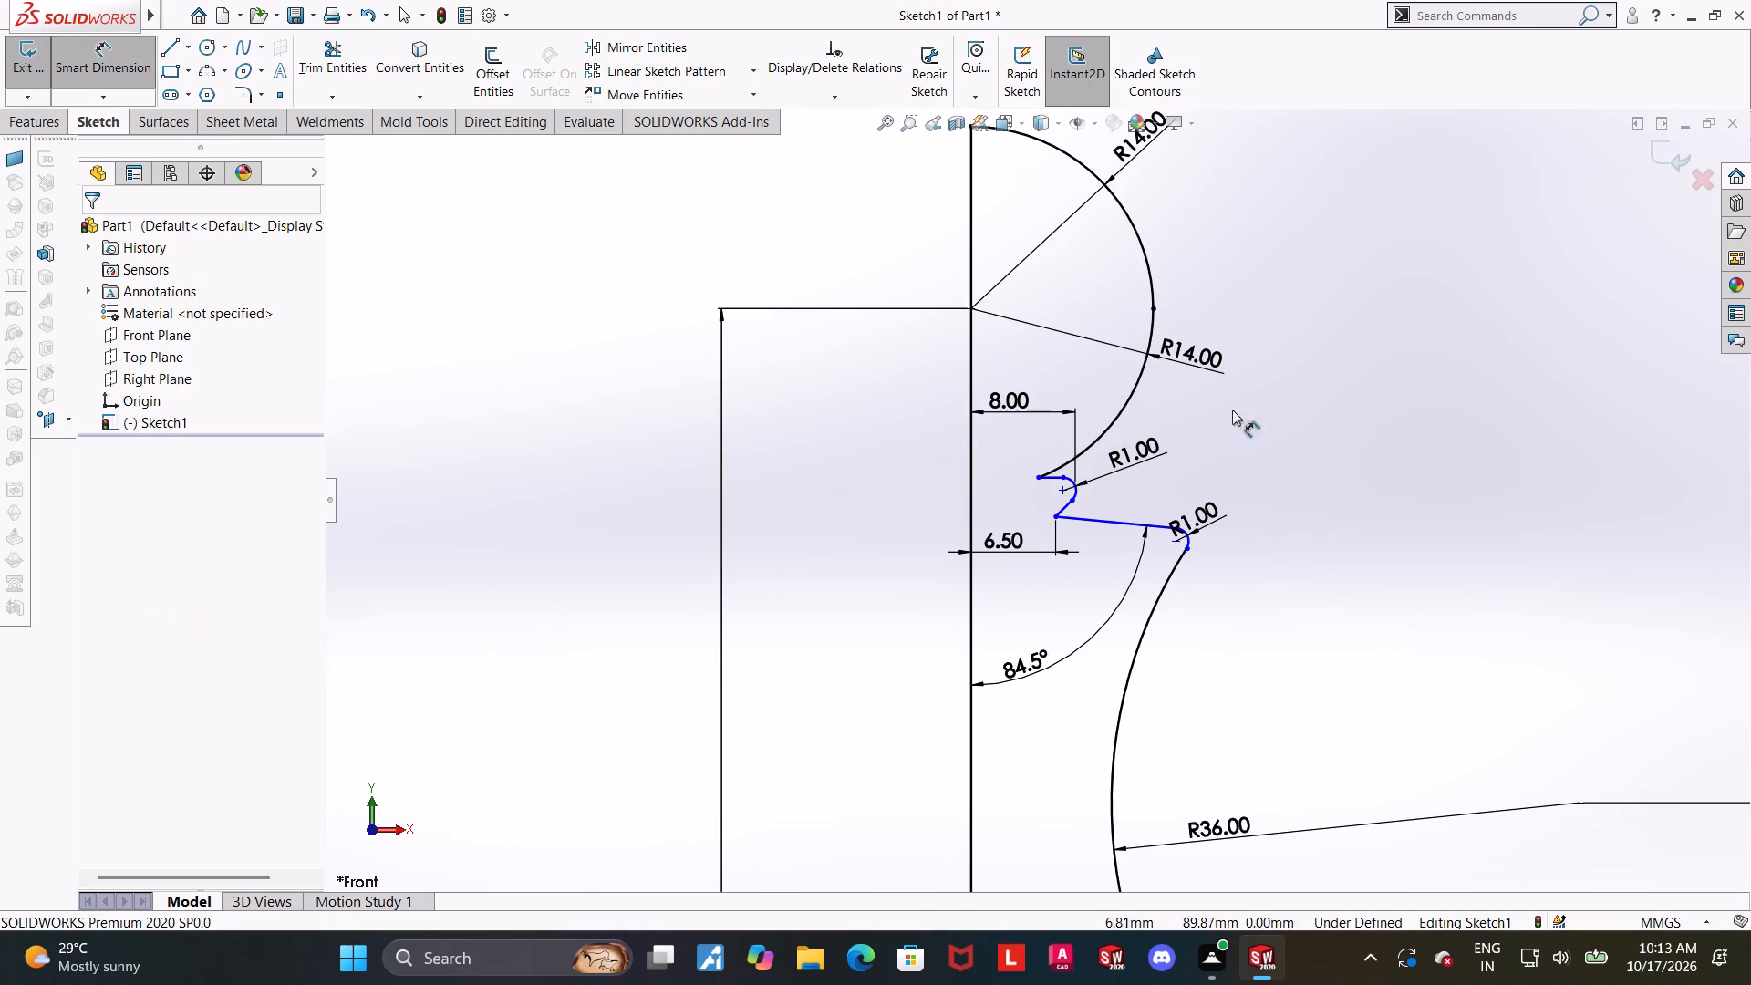
pyautogui.scroll(-2, 1323, 461)
pyautogui.scroll(-4, 955, 463)
pyautogui.click(826, 516)
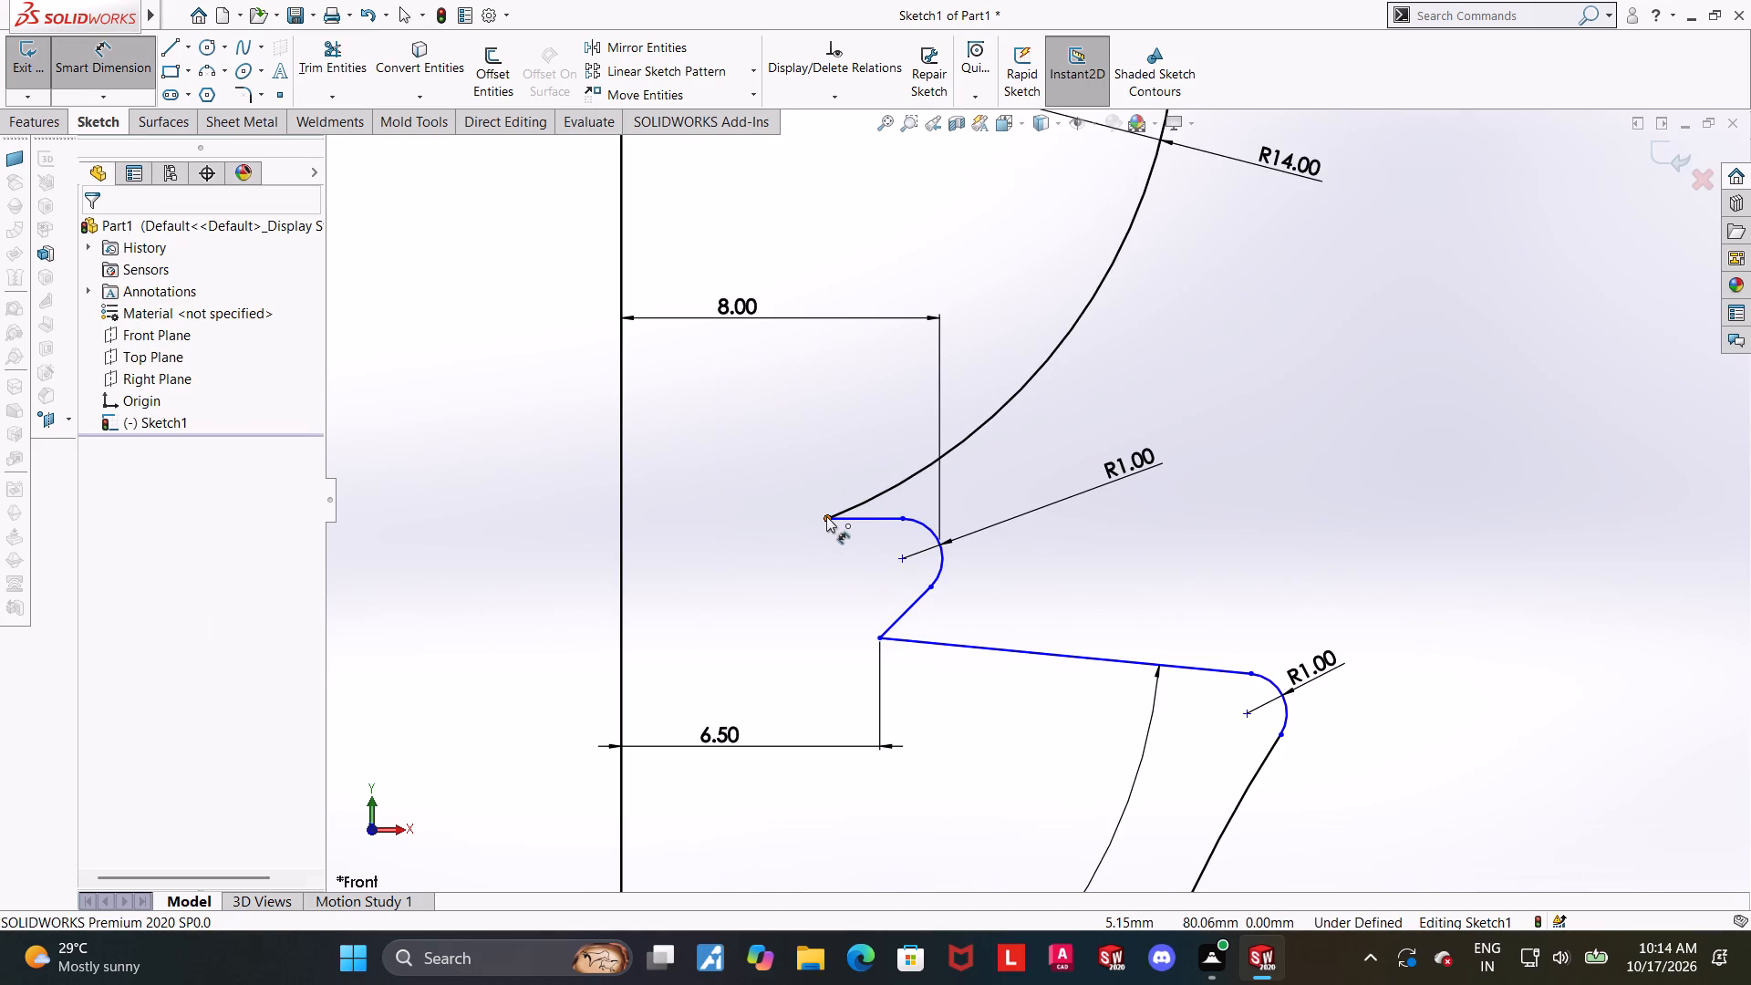
pyautogui.click(882, 636)
pyautogui.click(1612, 571)
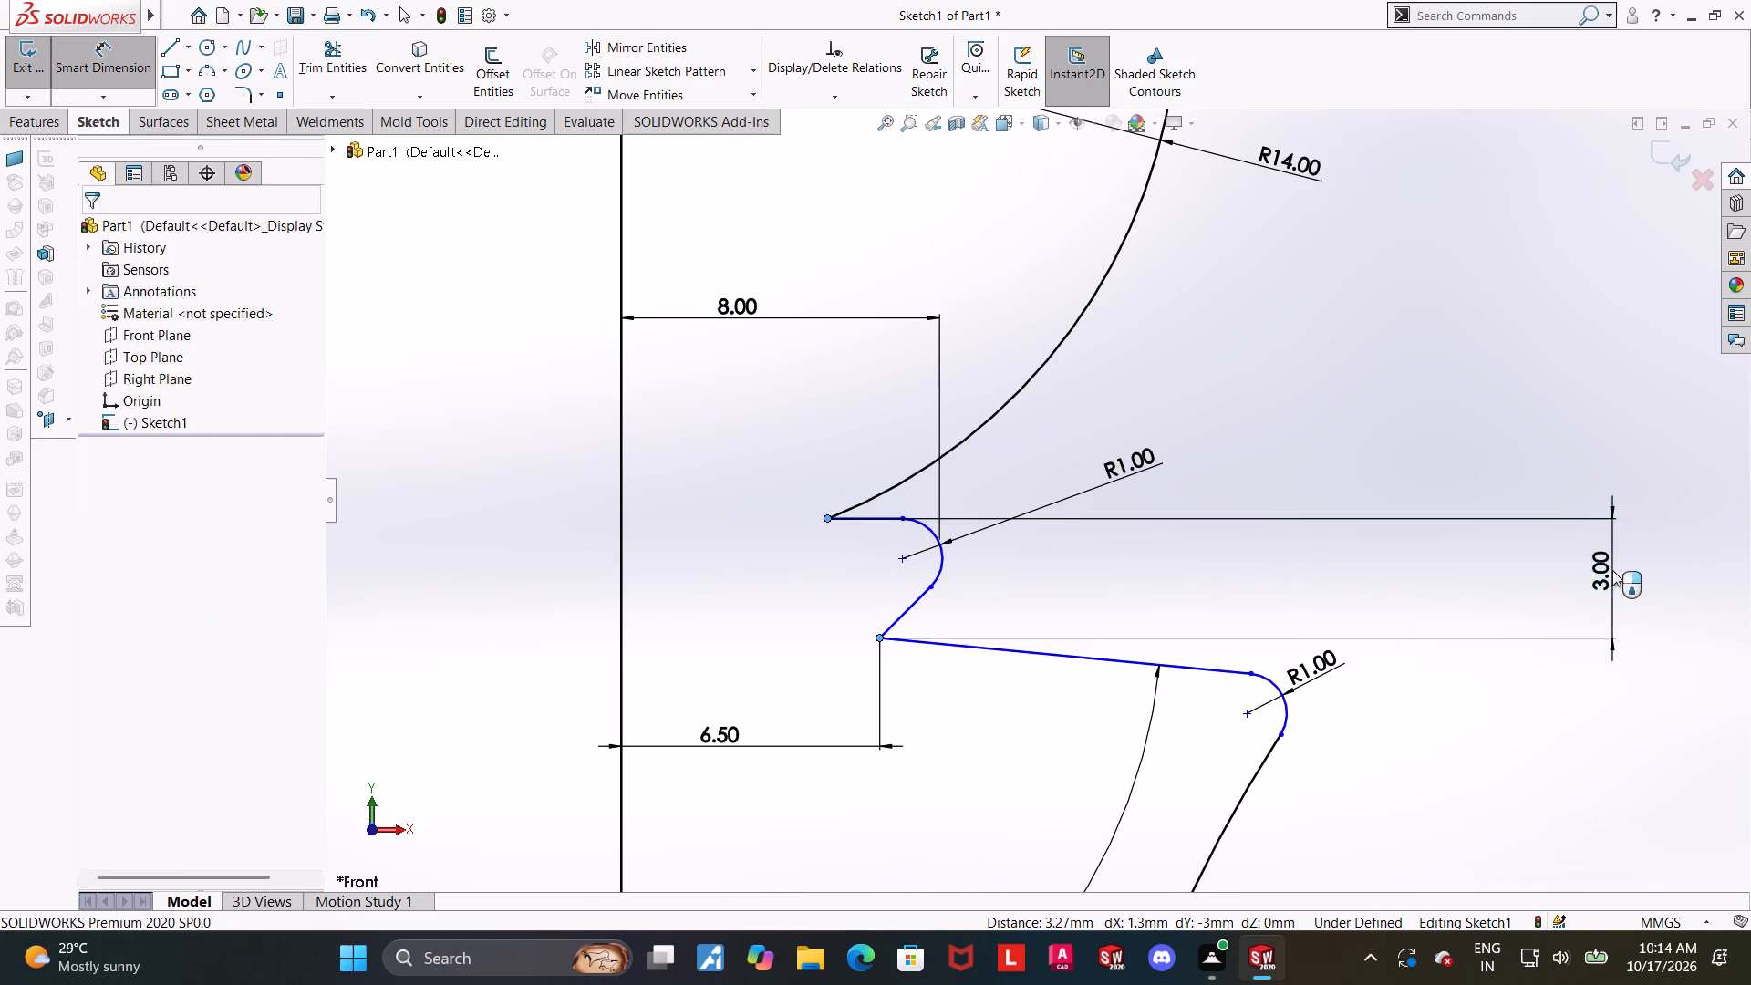
pyautogui.click(1535, 538)
pyautogui.press('Escape')
# Re-add the 13 mm vertical dimension between the R14 ball's center and the lower R14 arc's end.
pyautogui.scroll(5, 1429, 524)
pyautogui.scroll(5, 1351, 450)
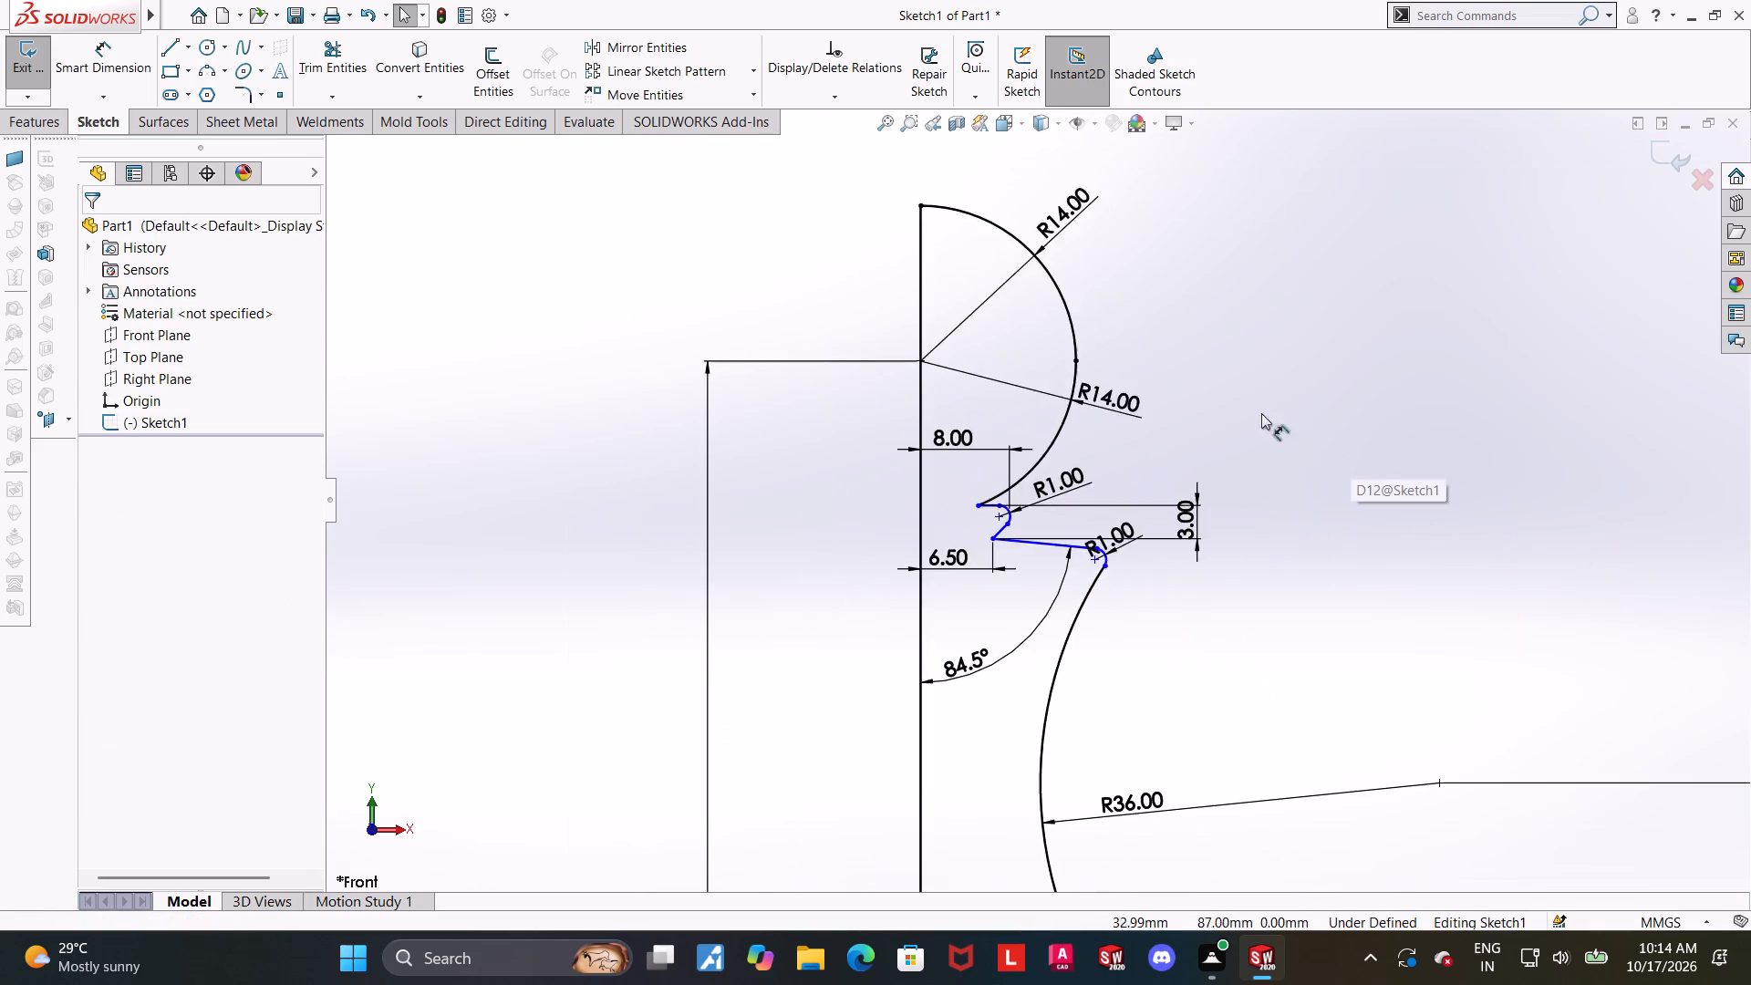
pyautogui.scroll(-2, 1238, 397)
pyautogui.press('Escape')
pyautogui.click(111, 62)
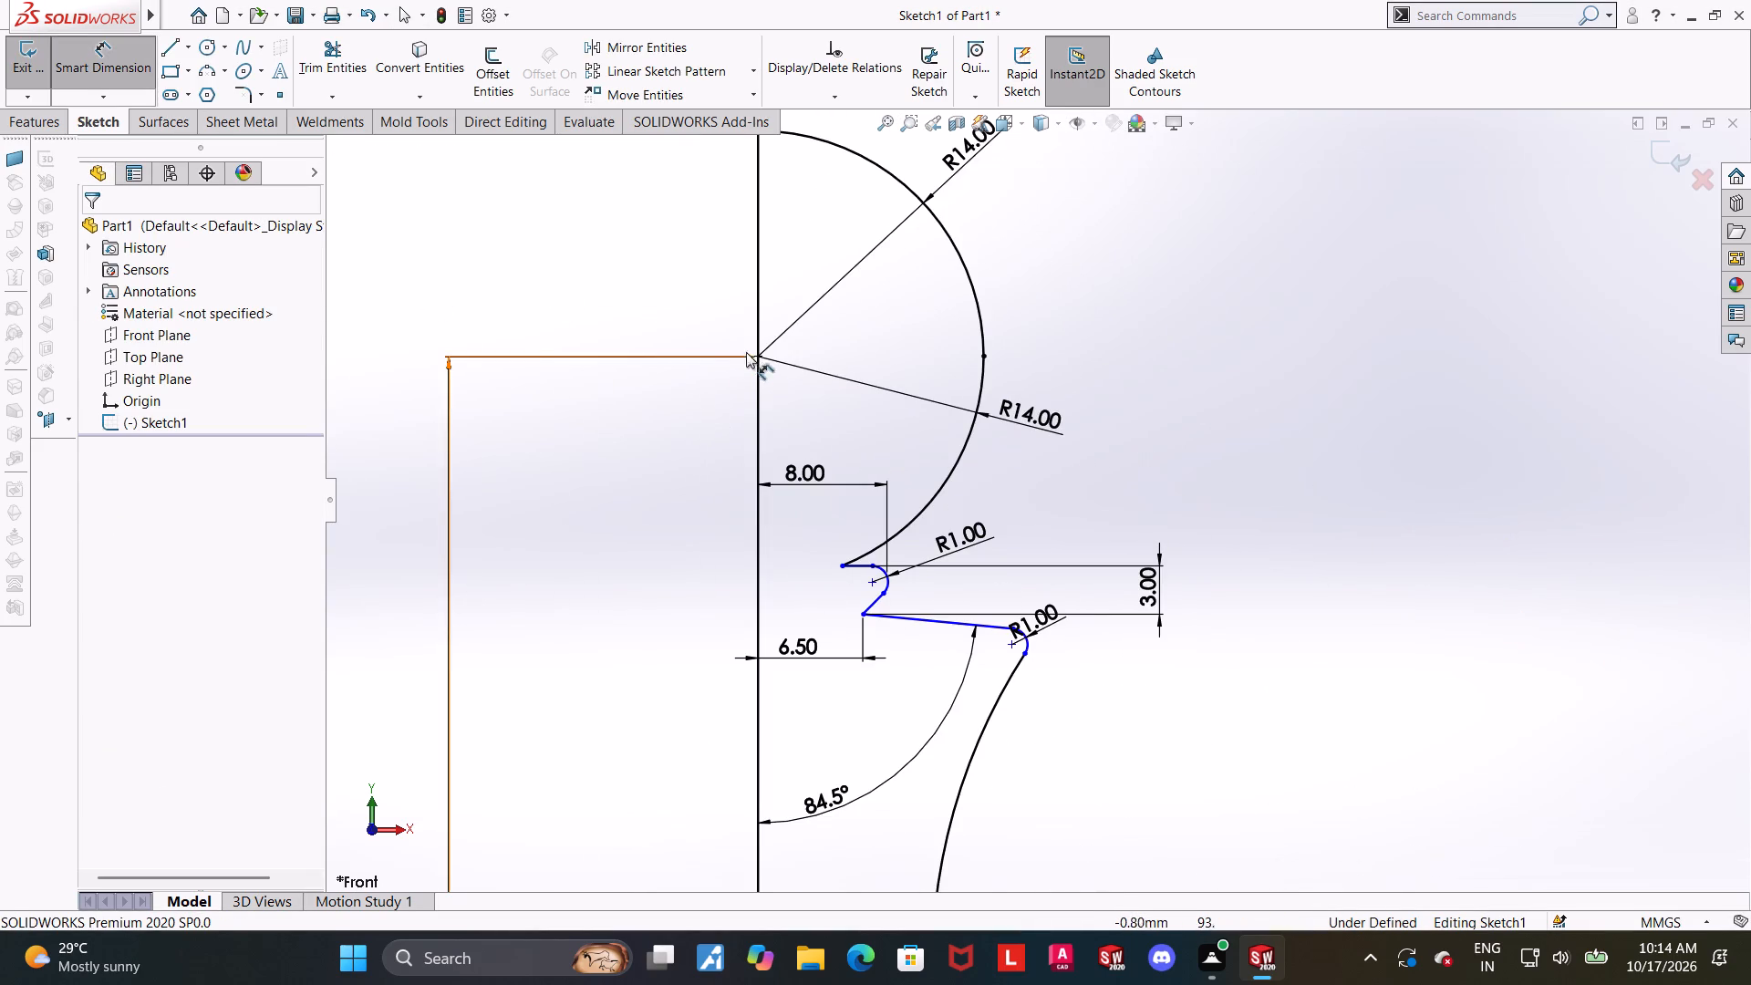
pyautogui.click(753, 357)
pyautogui.click(843, 567)
pyautogui.click(600, 520)
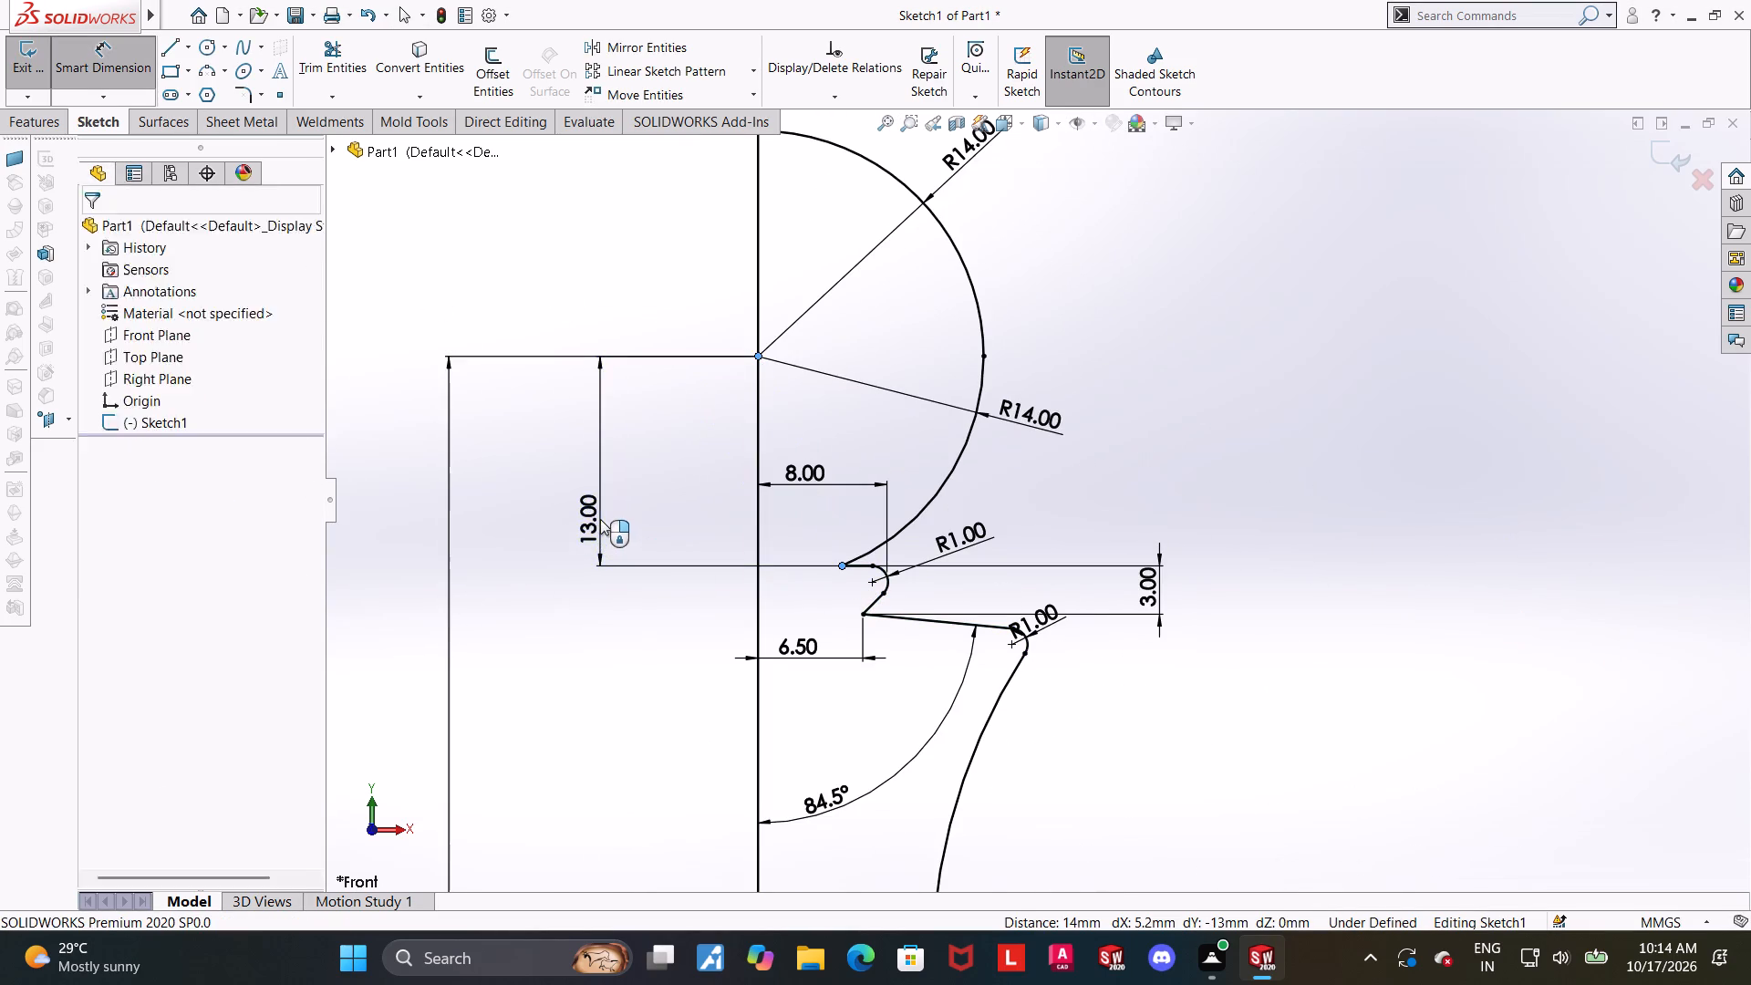
pyautogui.click(530, 502)
pyautogui.scroll(10, 1232, 635)
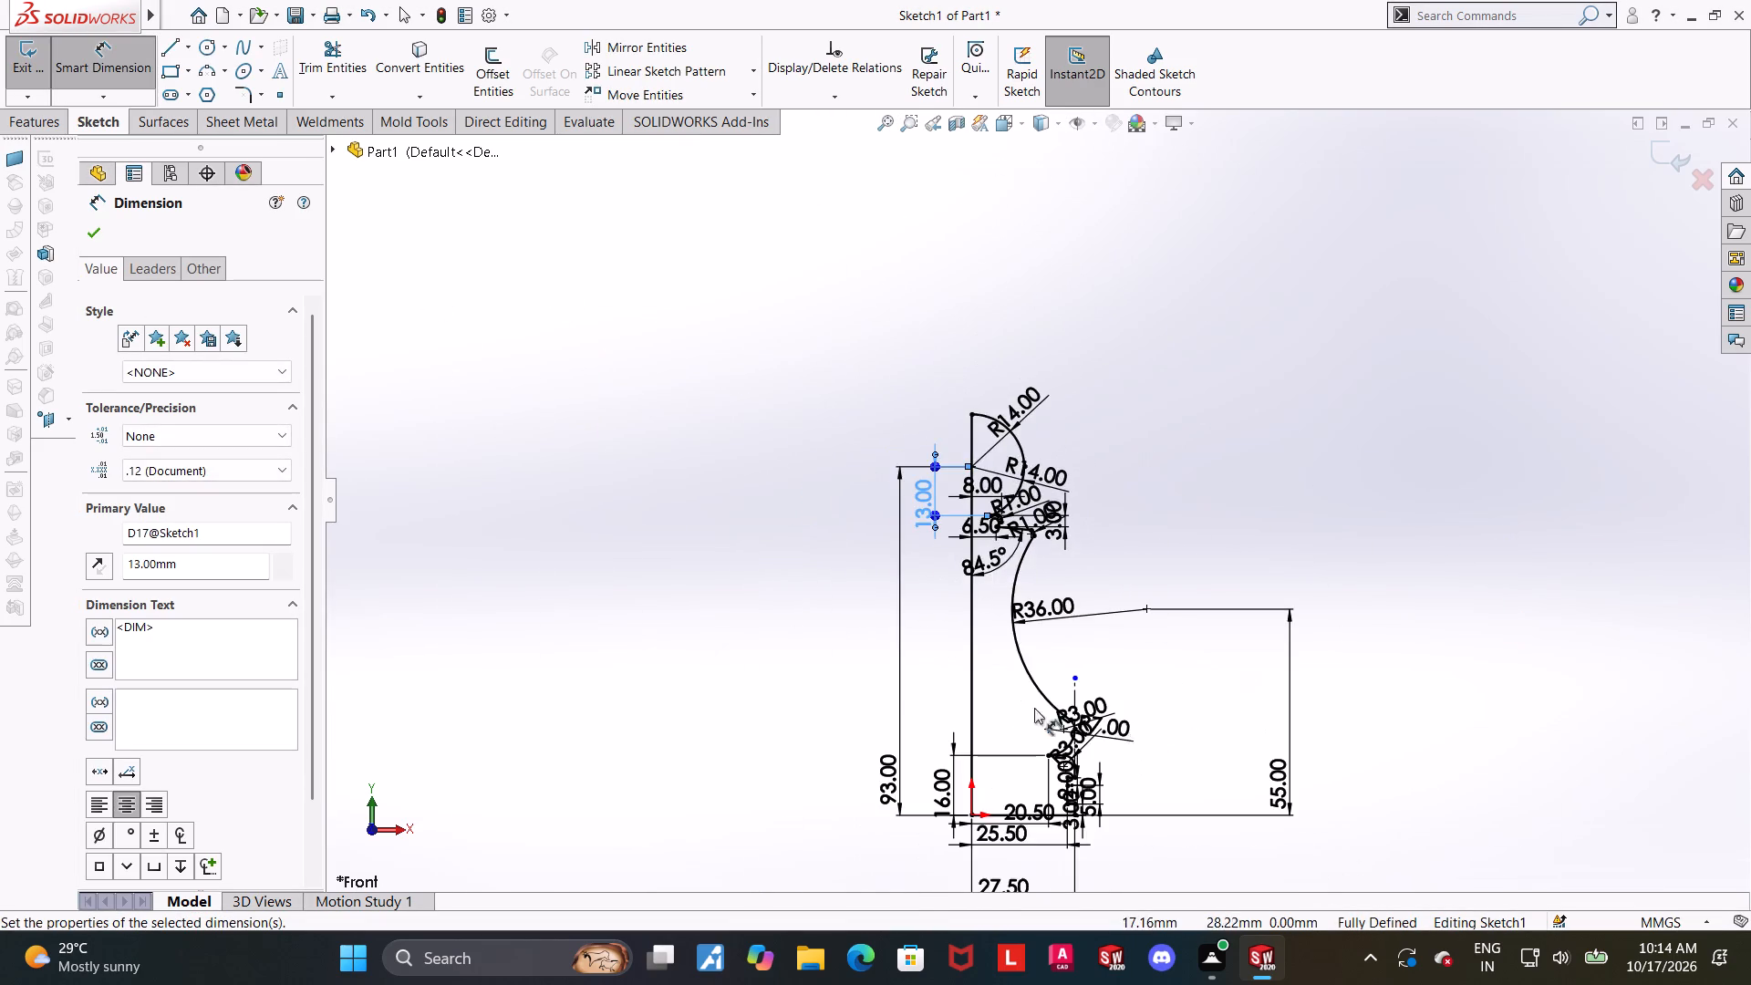
# Examine the dimensioned half-profile from the R14 ball top down to the stepped base and its groove.
pyautogui.scroll(-4, 1023, 667)
pyautogui.click(1515, 407)
pyautogui.scroll(1, 1236, 424)
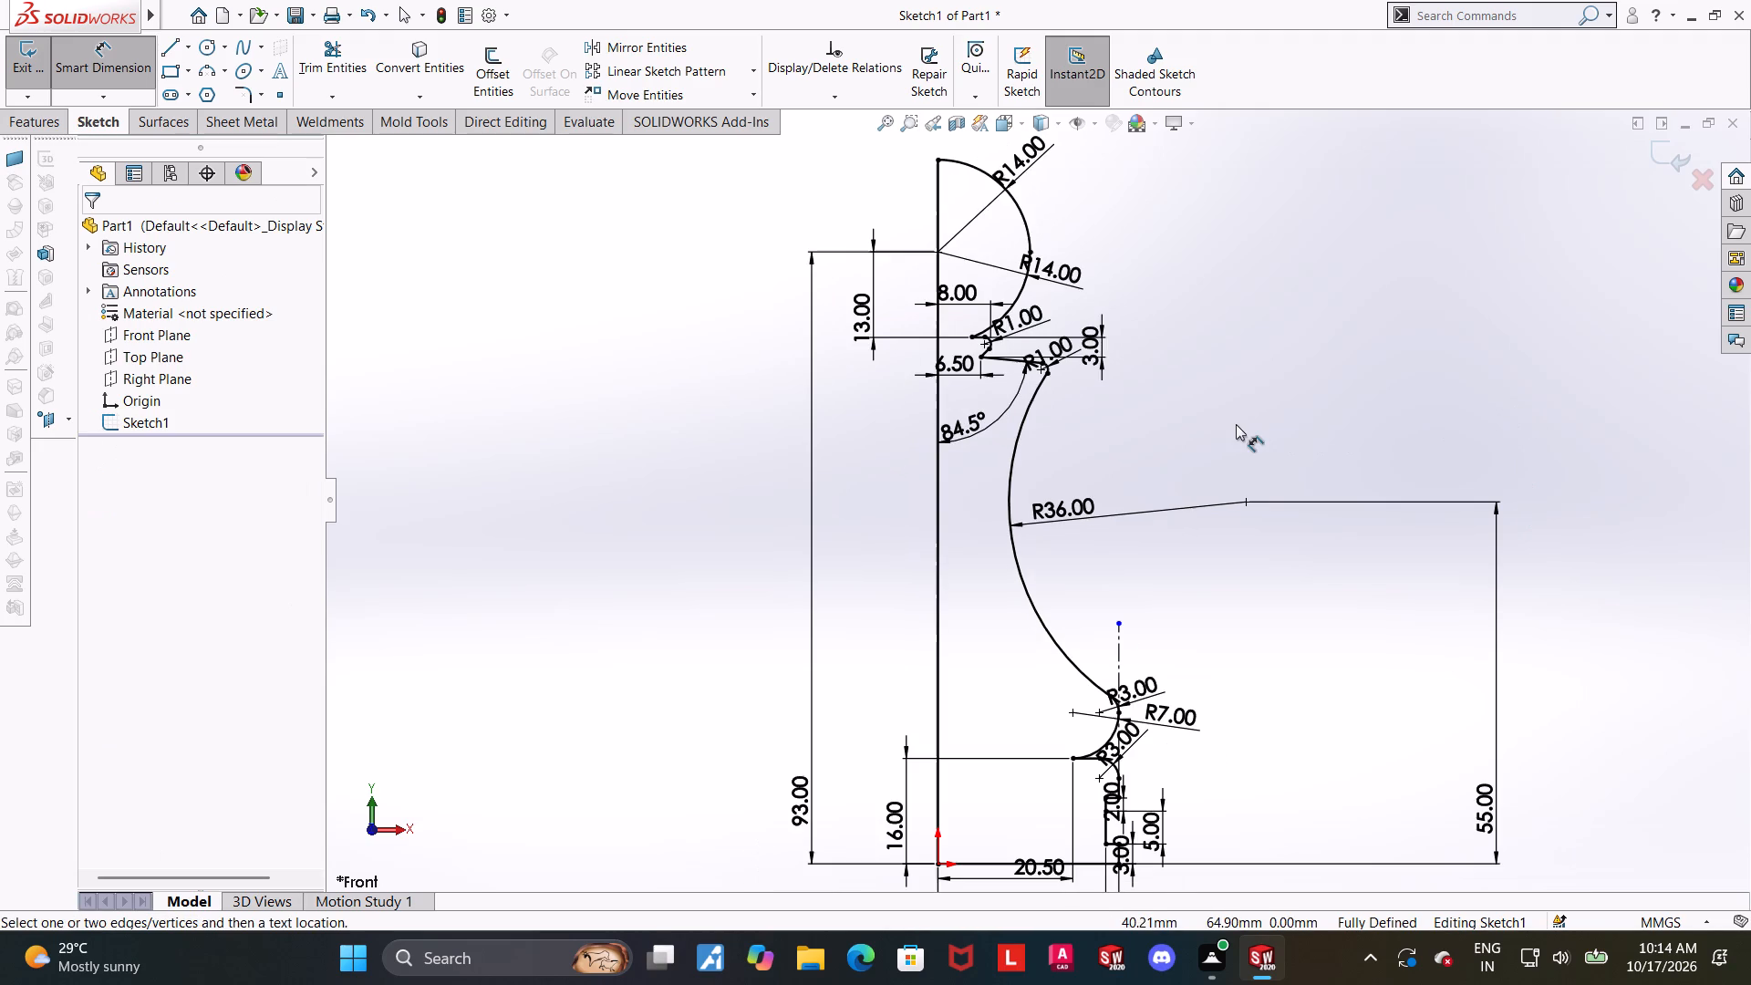
pyautogui.scroll(-3, 1089, 401)
pyautogui.scroll(-2, 1011, 343)
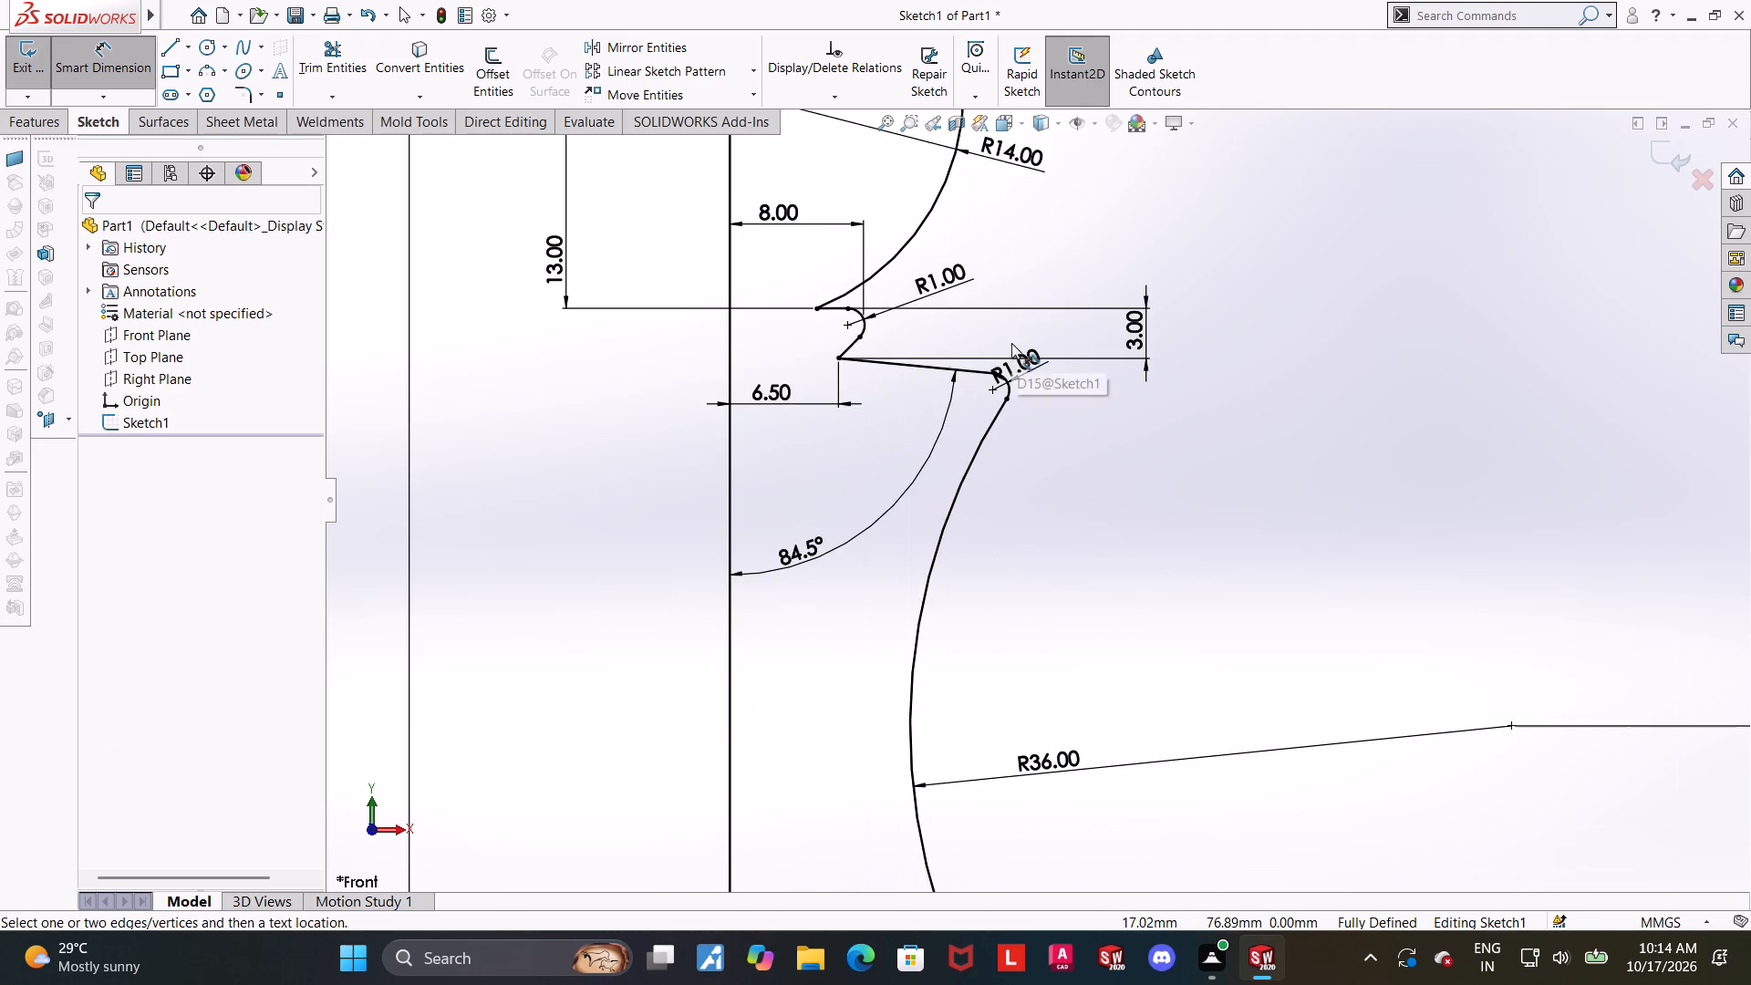
pyautogui.scroll(-2, 793, 338)
pyautogui.scroll(3, 917, 354)
pyautogui.scroll(2, 1049, 706)
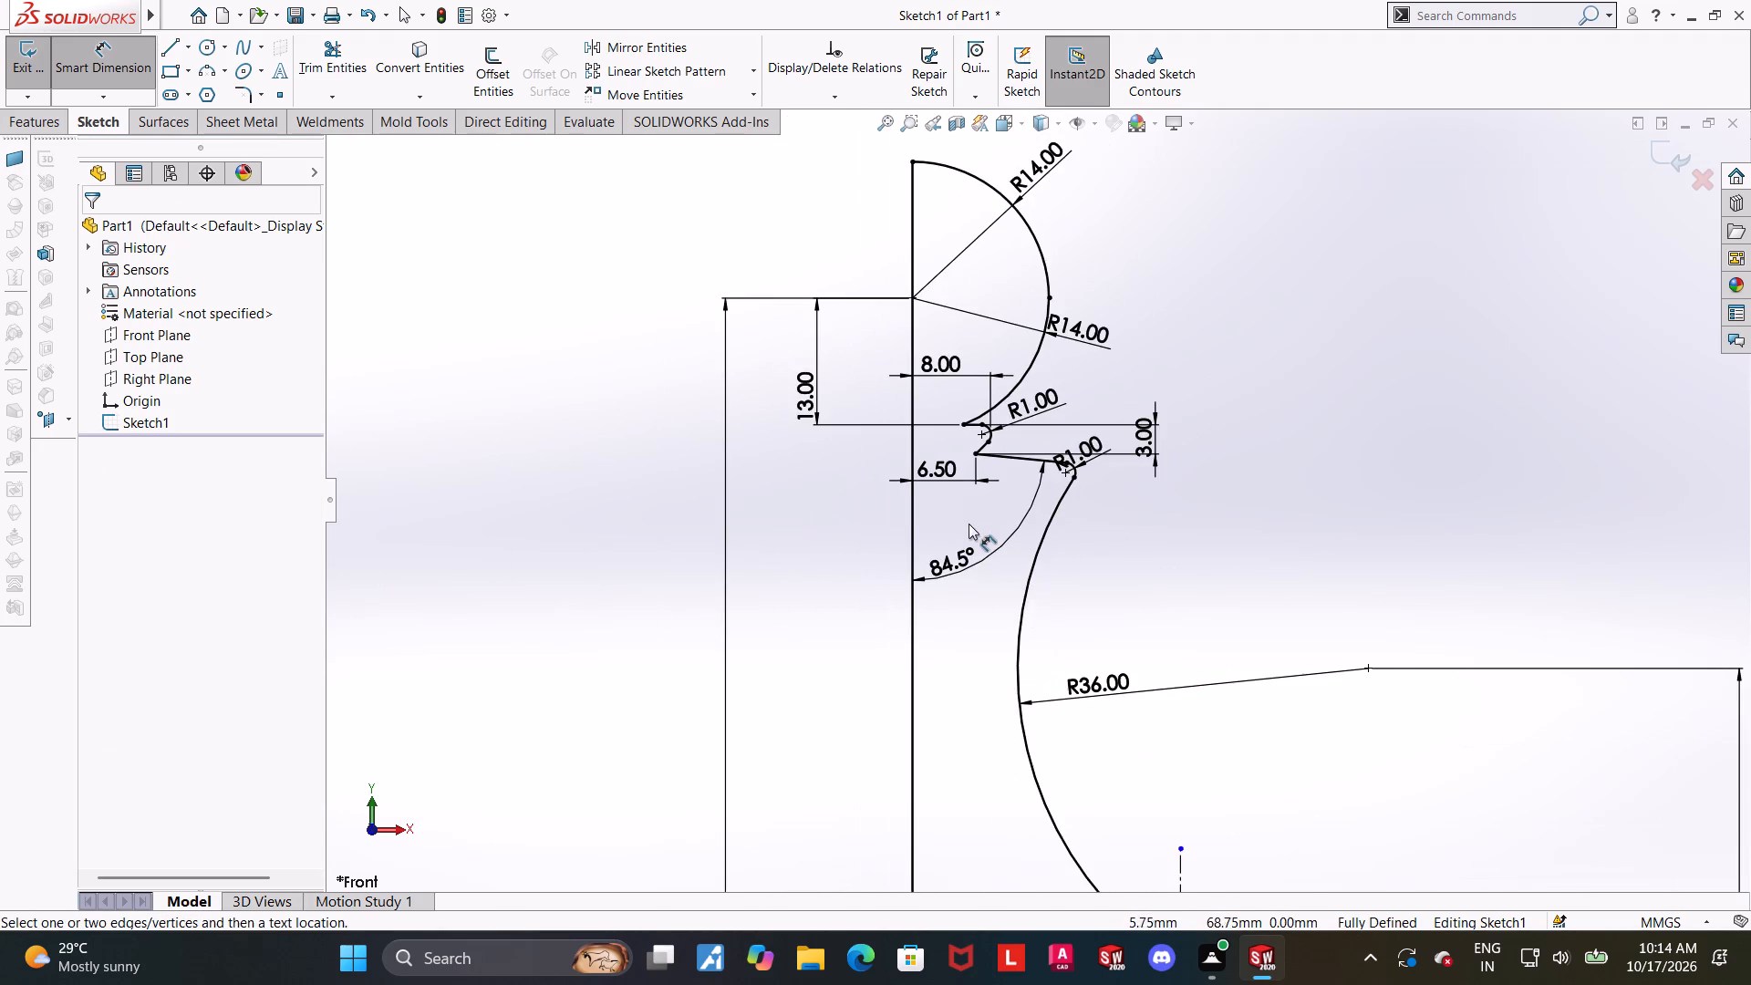
pyautogui.scroll(-2, 963, 498)
pyautogui.scroll(-3, 1025, 453)
pyautogui.scroll(16, 1025, 453)
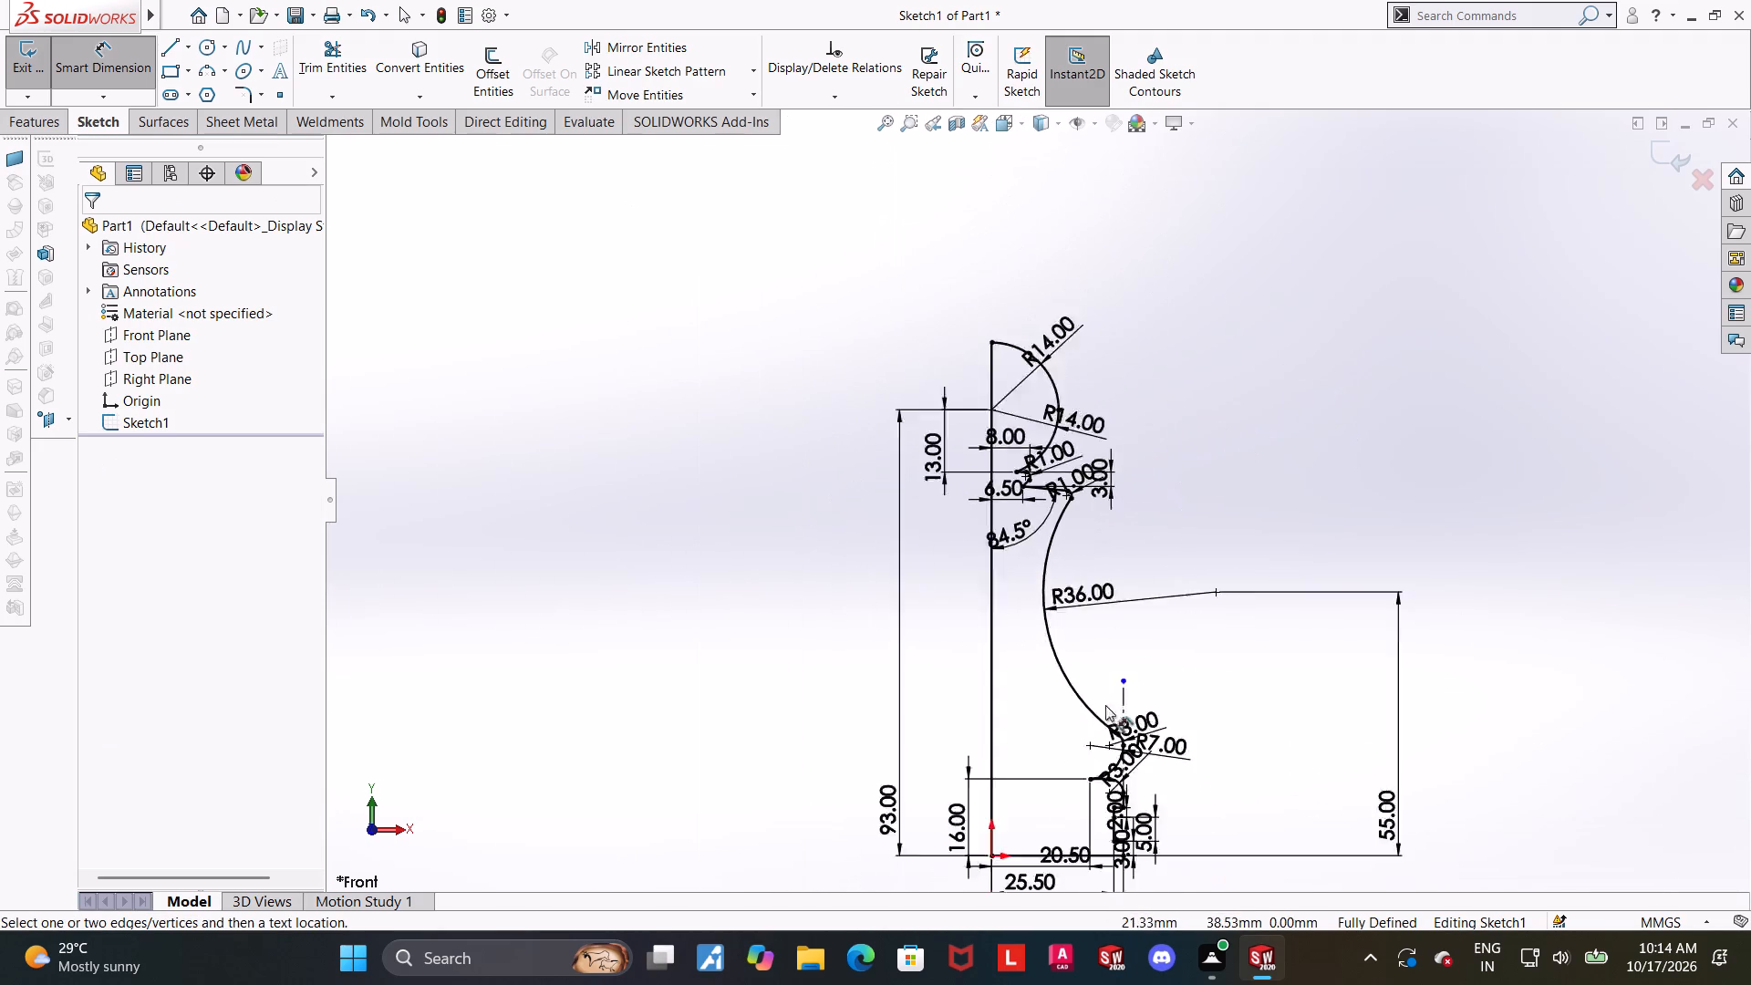
pyautogui.scroll(1, 1105, 705)
pyautogui.scroll(-2, 1130, 691)
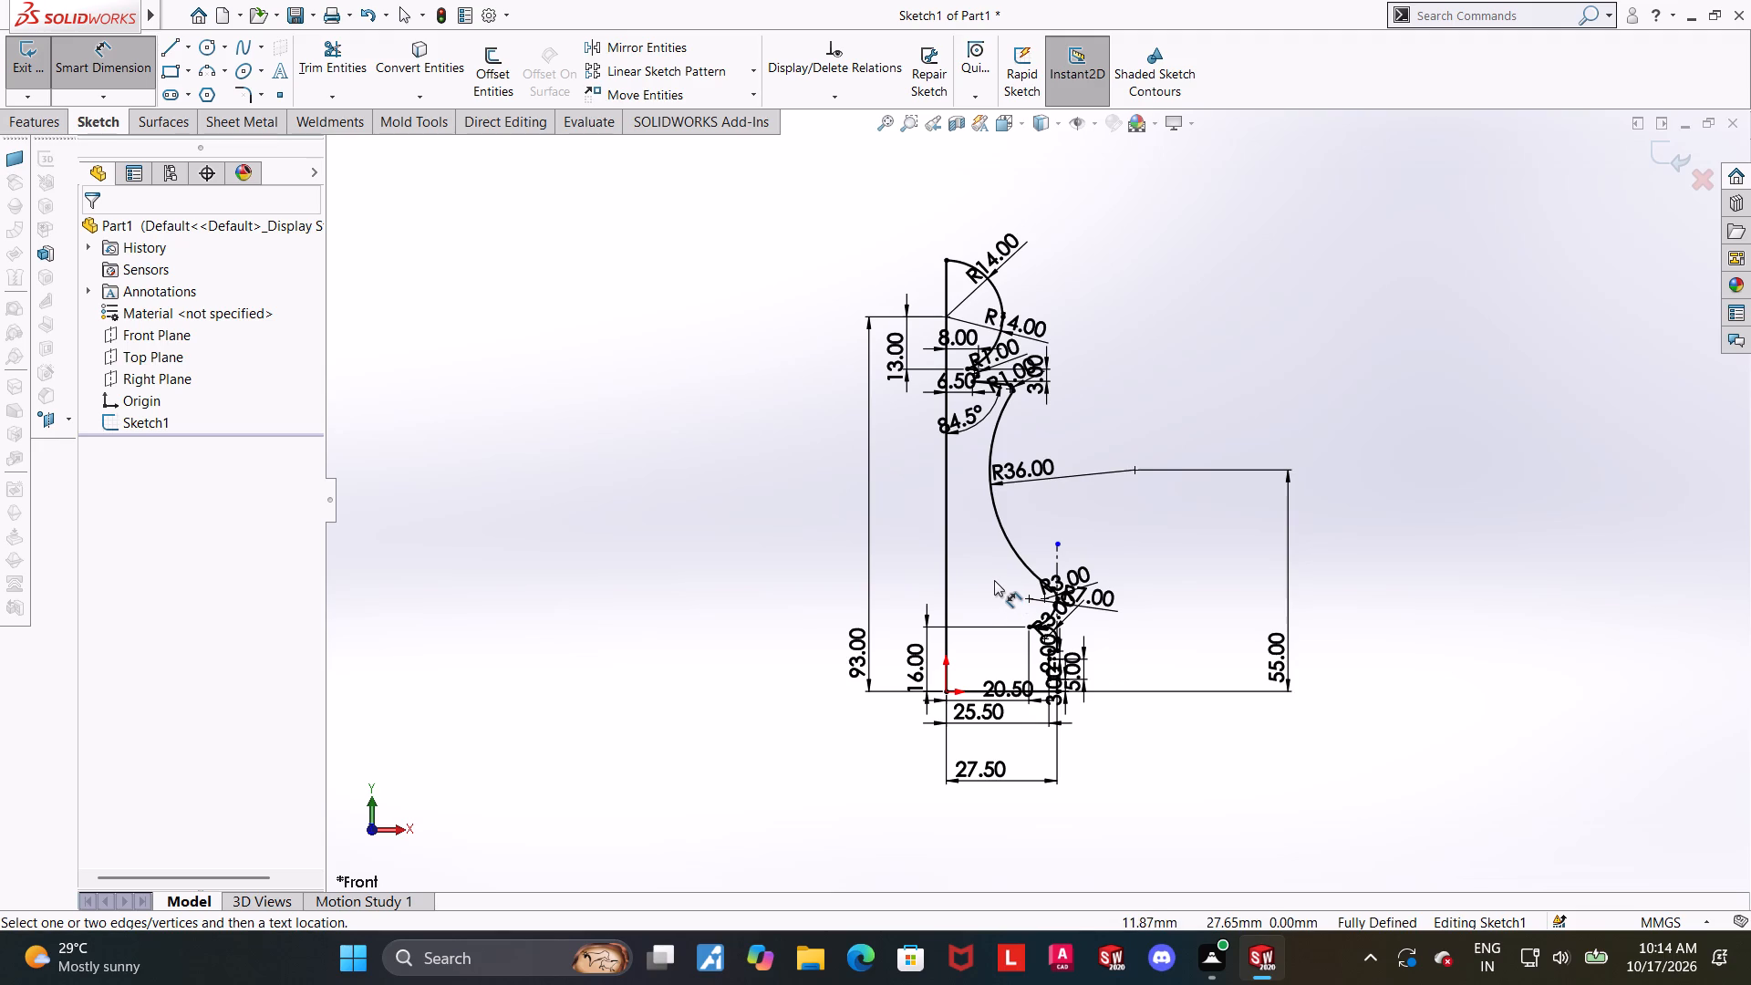
pyautogui.scroll(-2, 994, 580)
pyautogui.scroll(-2, 1194, 509)
pyautogui.scroll(3, 1138, 669)
pyautogui.scroll(-1, 1115, 662)
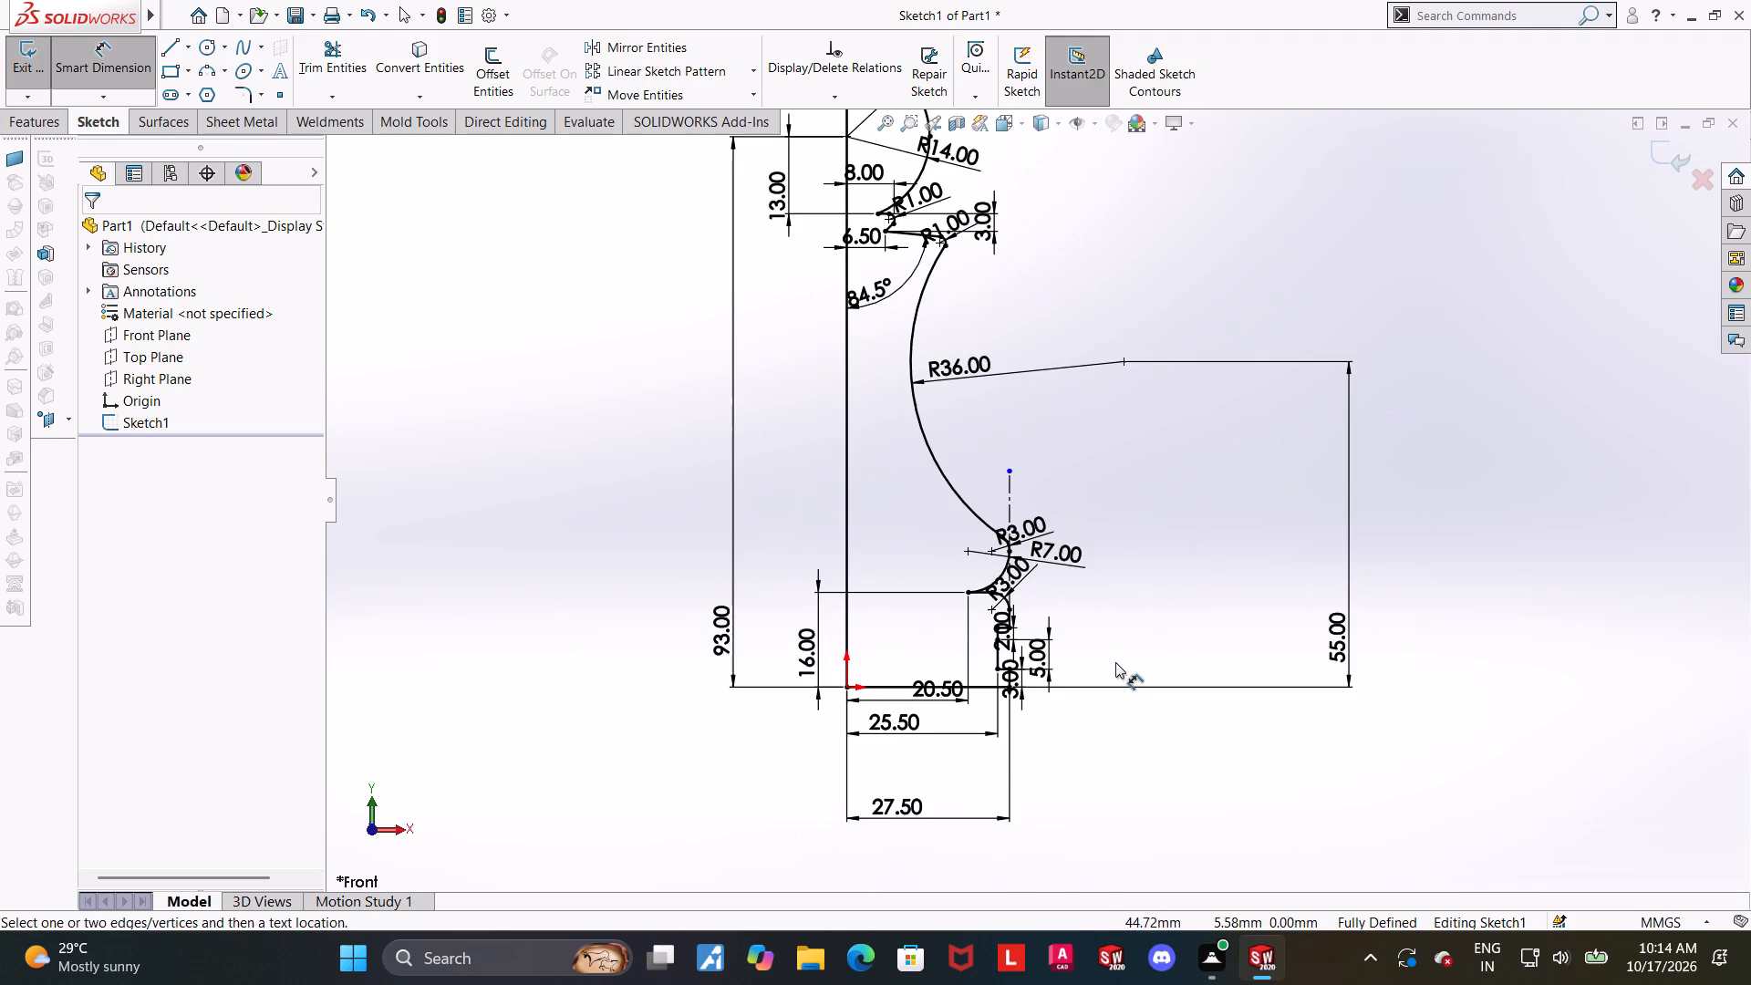
pyautogui.scroll(-4, 1053, 599)
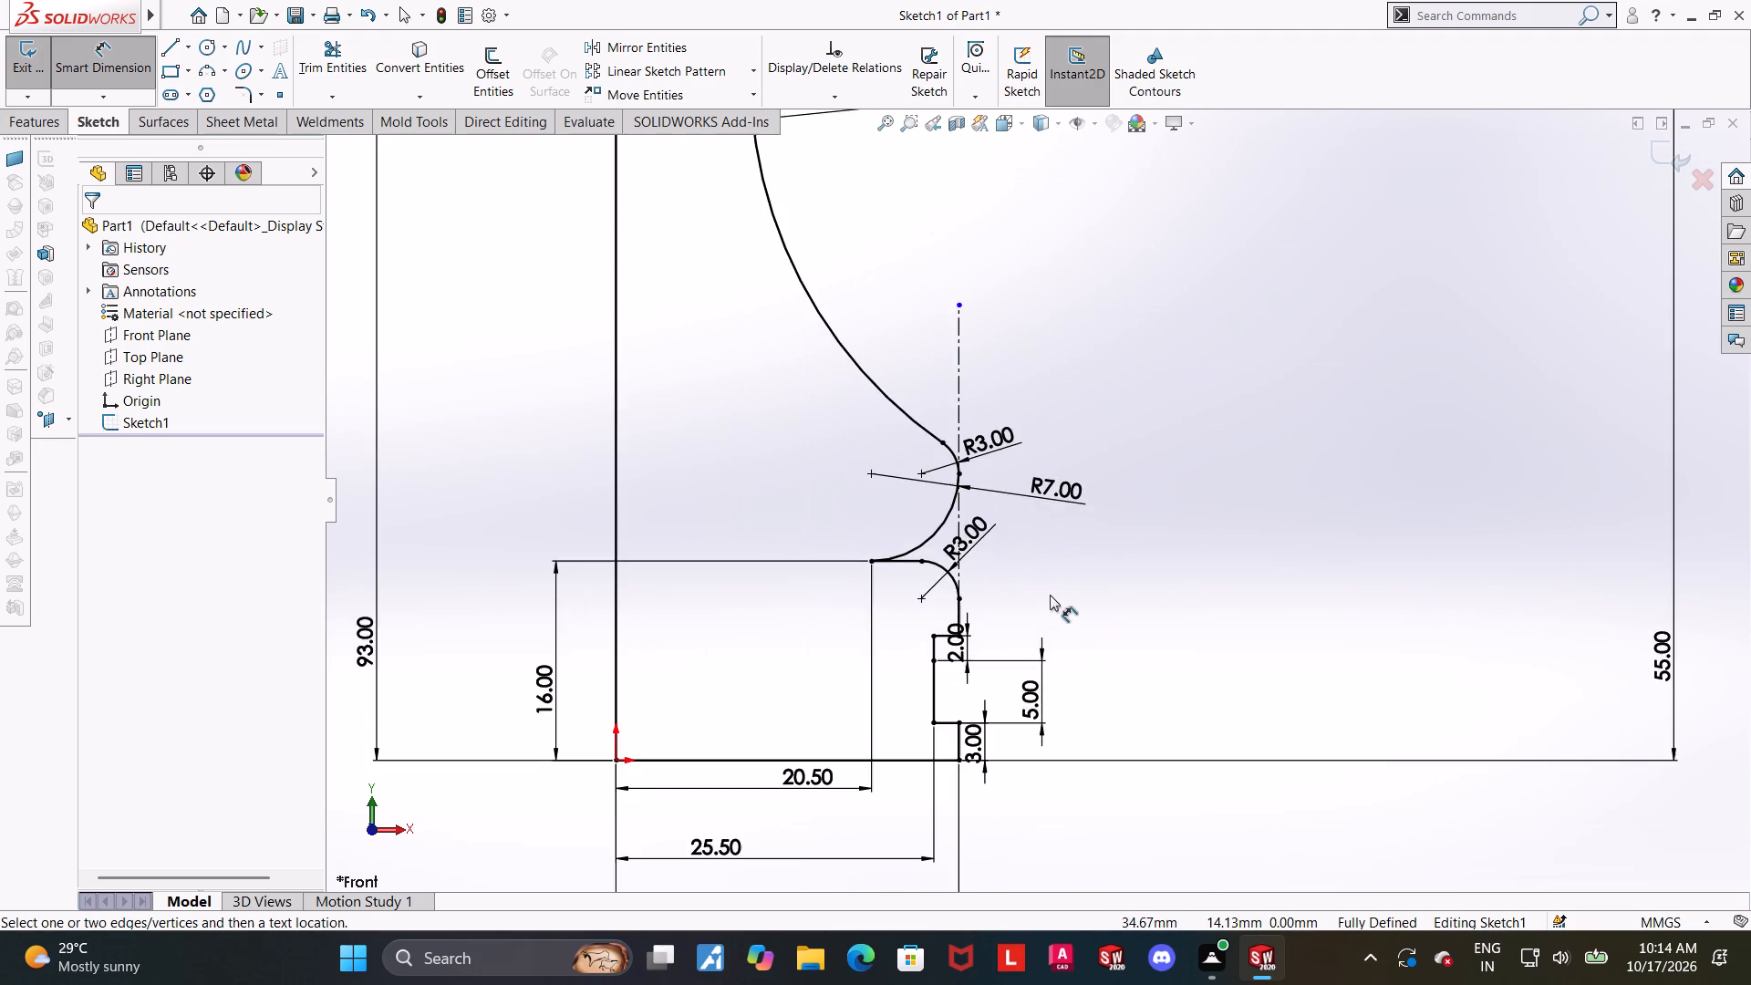
pyautogui.scroll(-2, 1050, 595)
pyautogui.scroll(2, 984, 559)
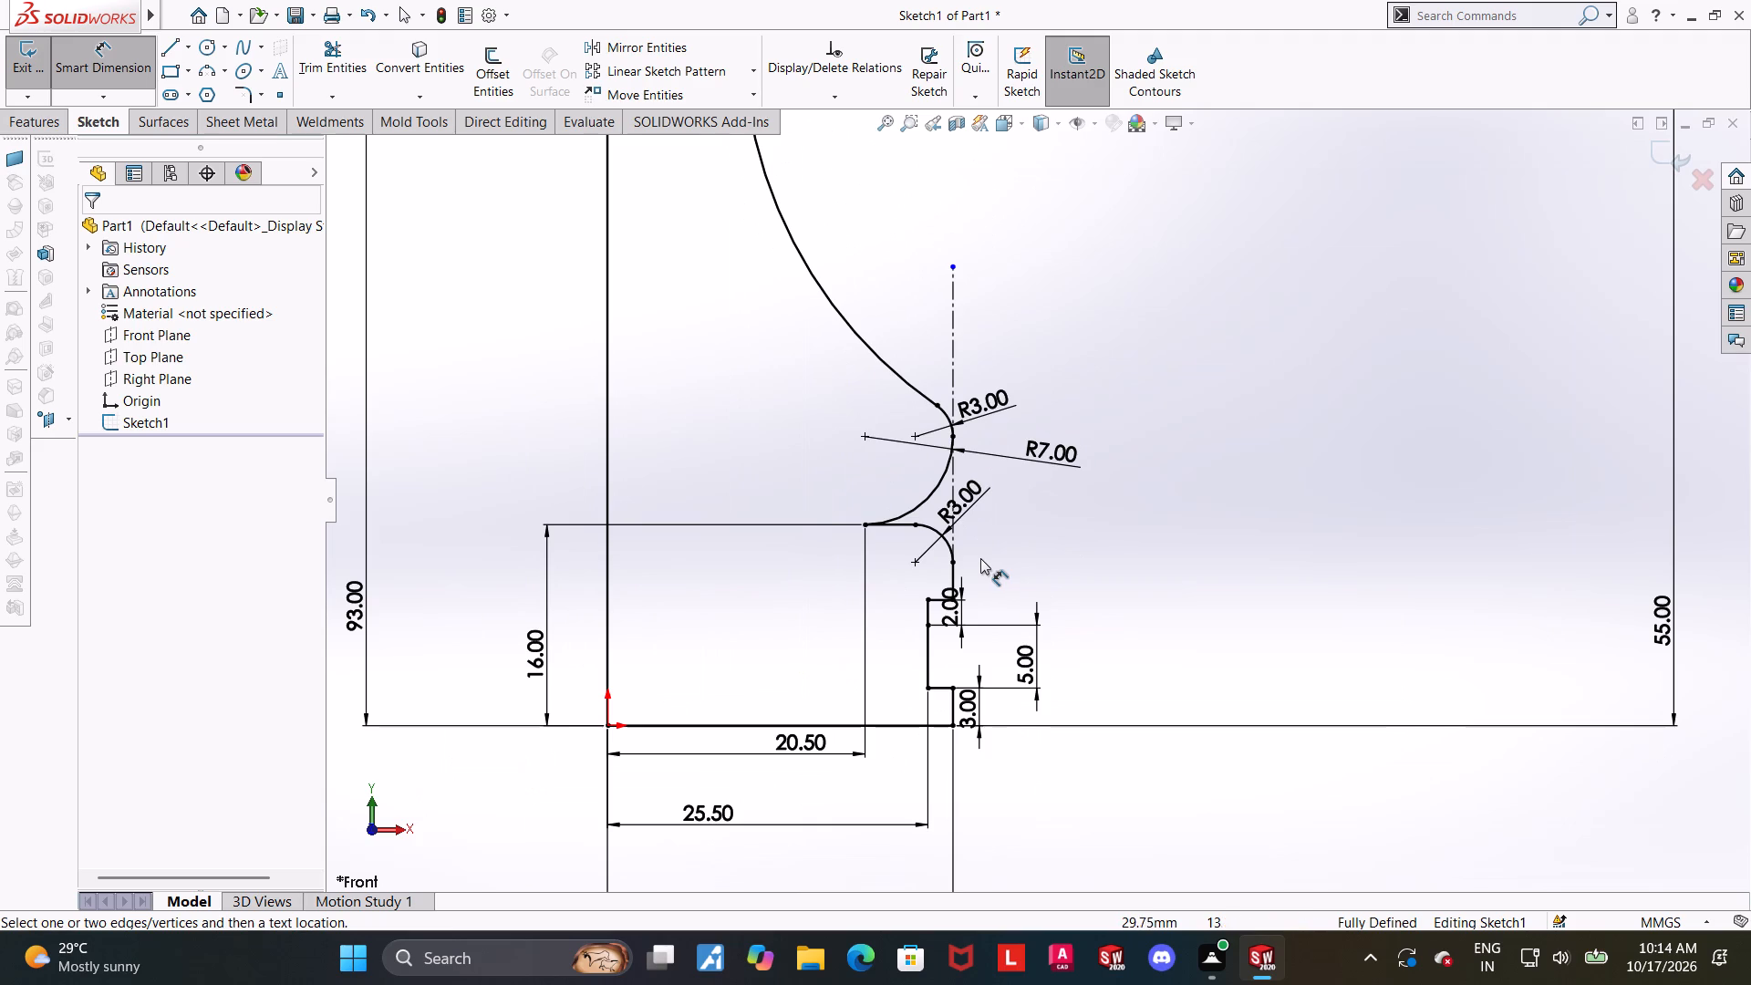
pyautogui.scroll(-2, 827, 381)
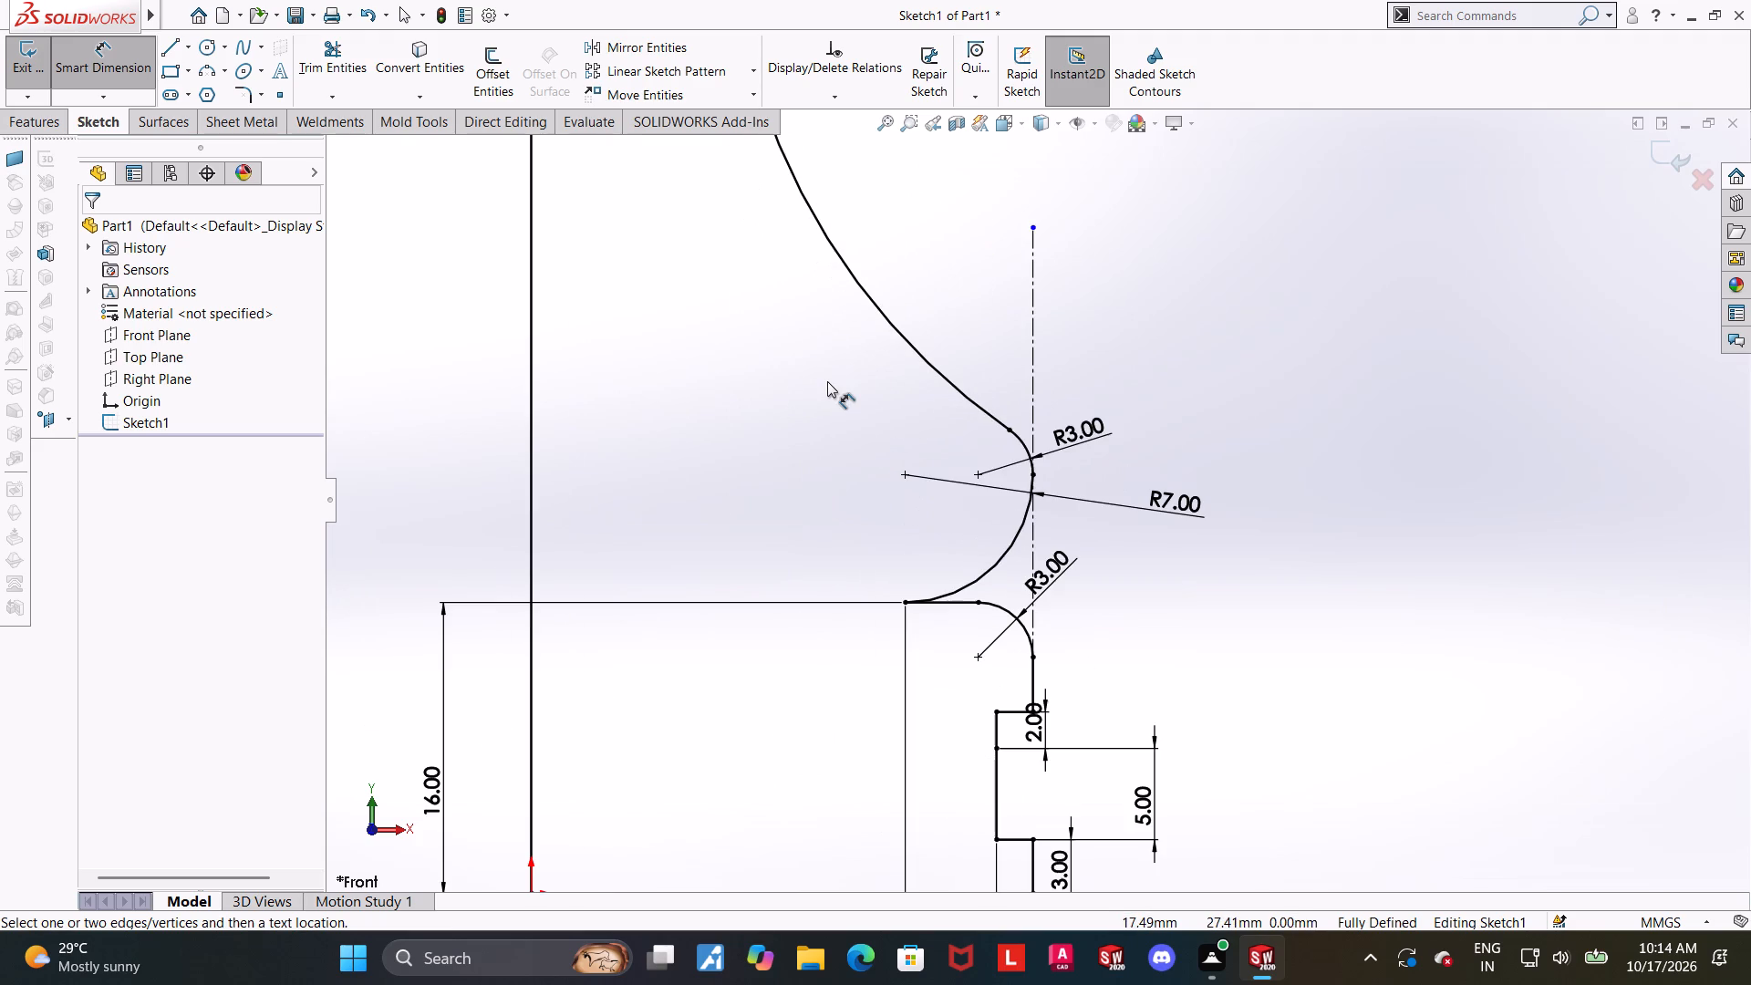
pyautogui.scroll(3, 827, 381)
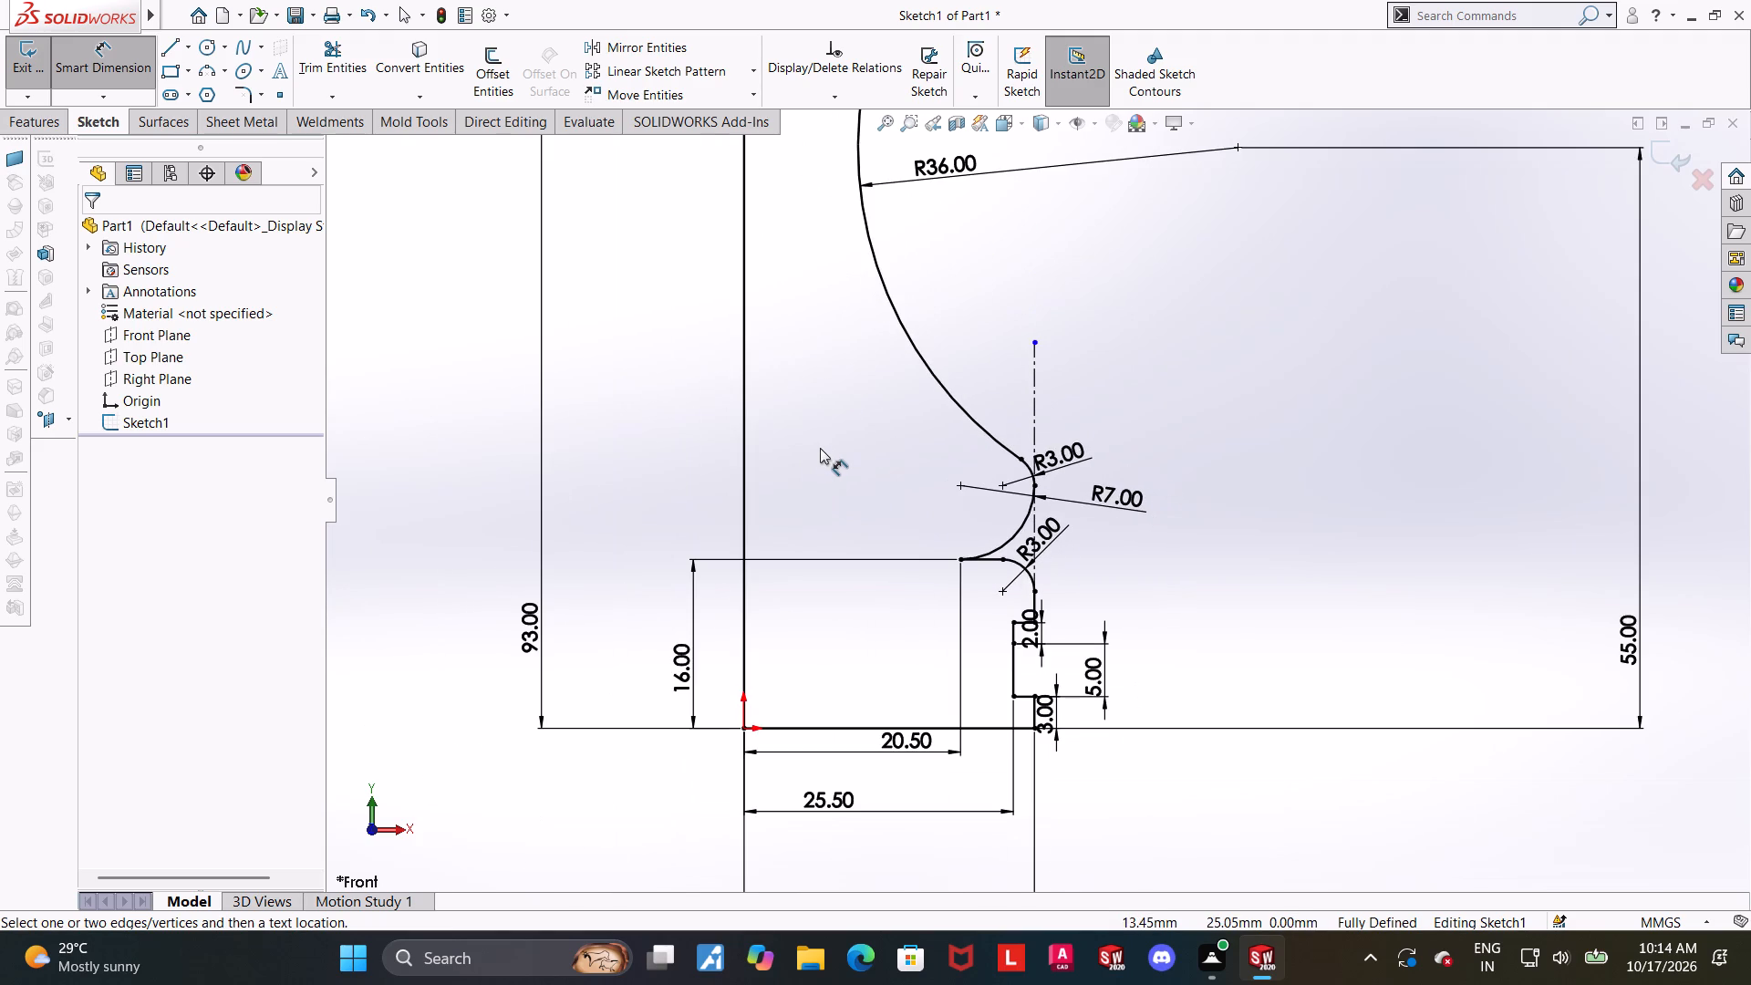
pyautogui.scroll(-2, 820, 448)
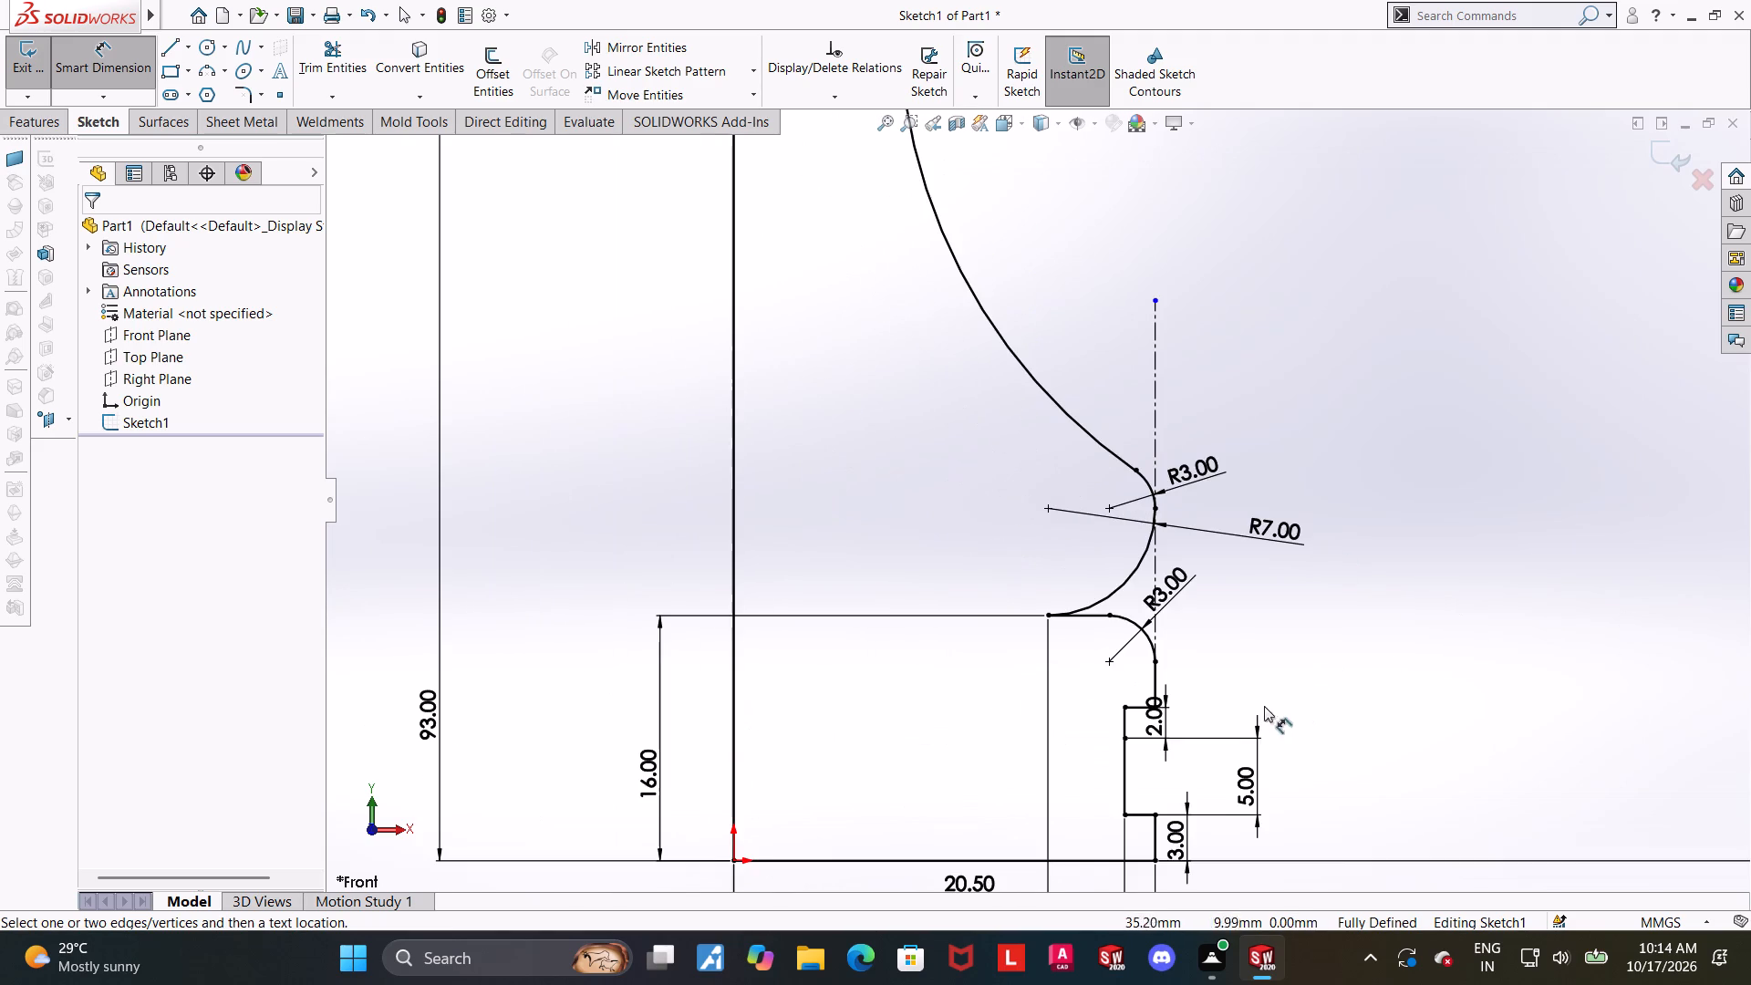
pyautogui.scroll(-2, 1191, 670)
pyautogui.scroll(6, 1188, 644)
pyautogui.scroll(-4, 1032, 648)
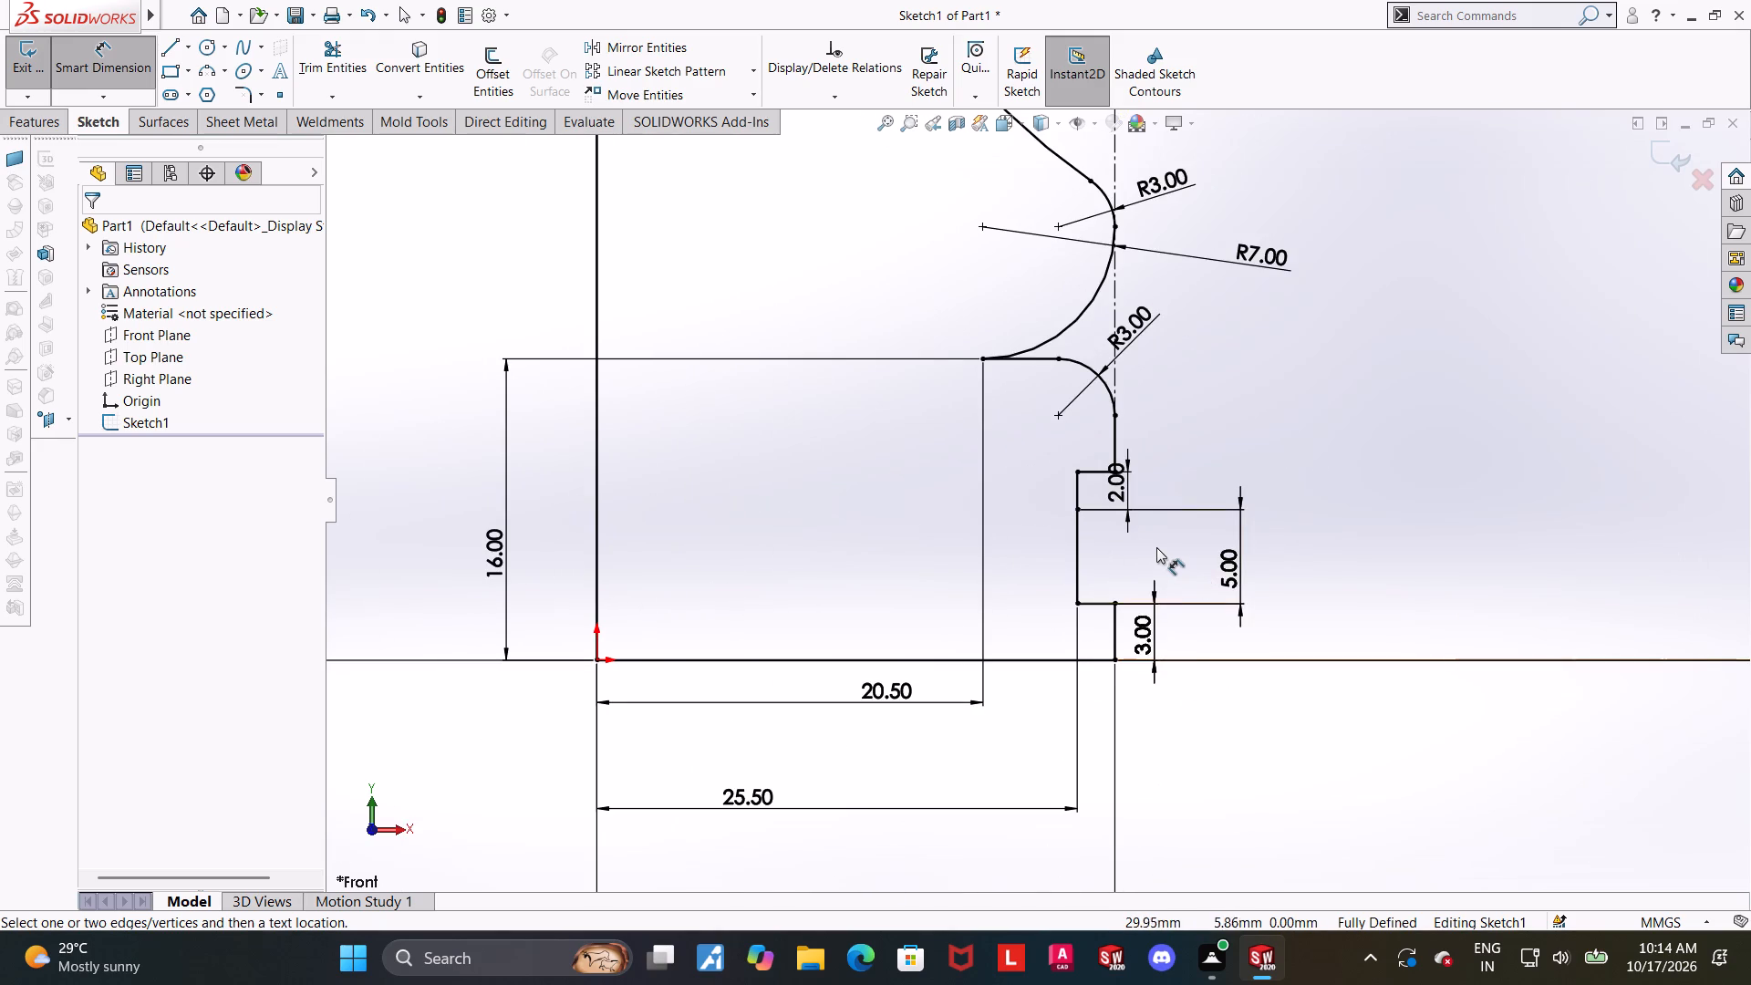
pyautogui.scroll(-4, 1155, 547)
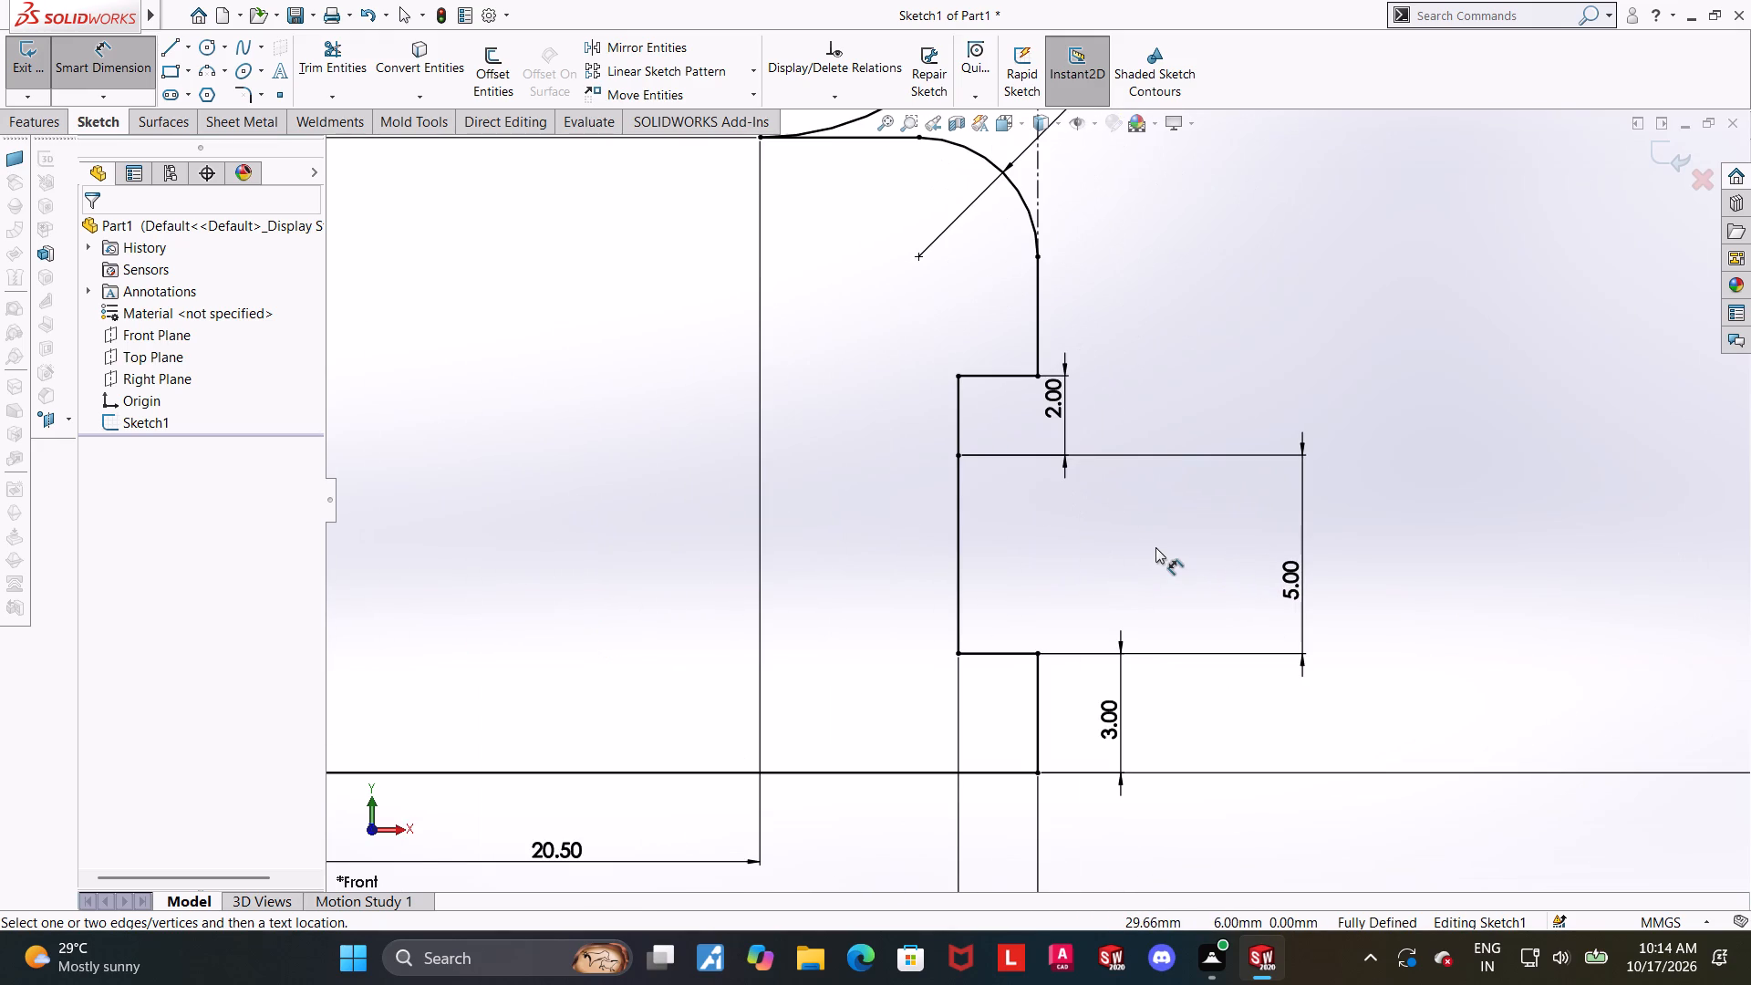
pyautogui.scroll(2, 1155, 547)
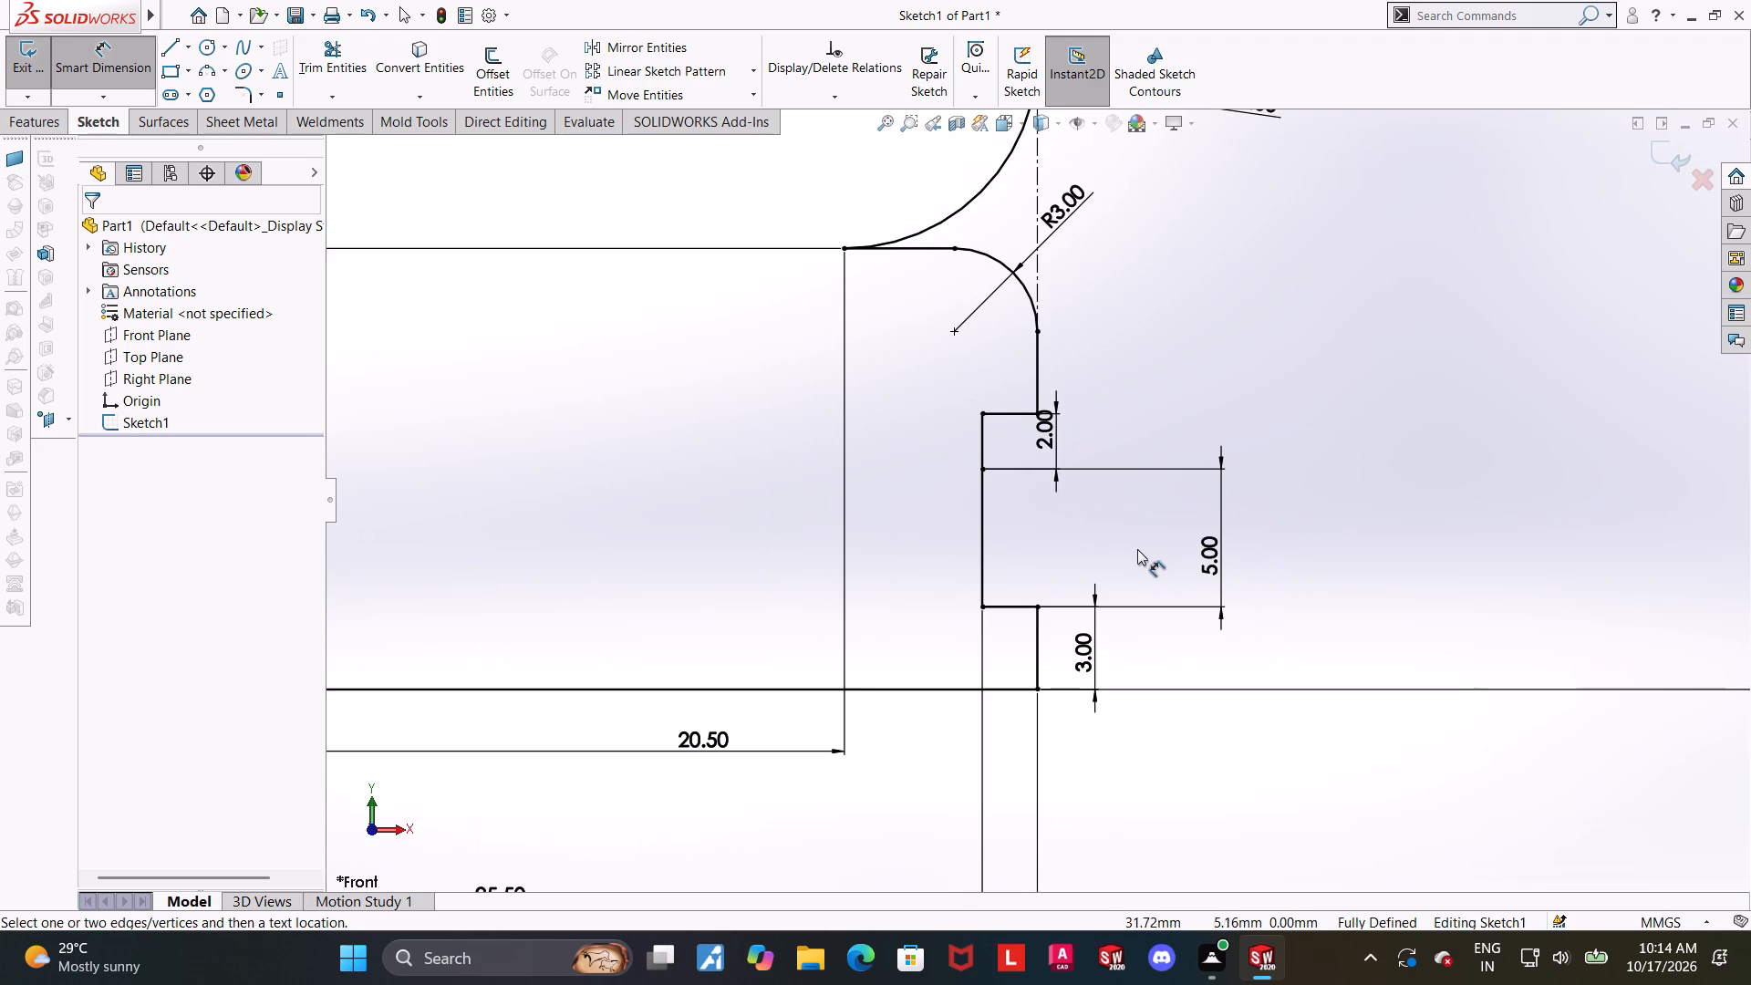
# Trim the 5 mm lower portion of the groove's vertical inner edge, above the 3 mm base step.
pyautogui.scroll(-4, 1106, 554)
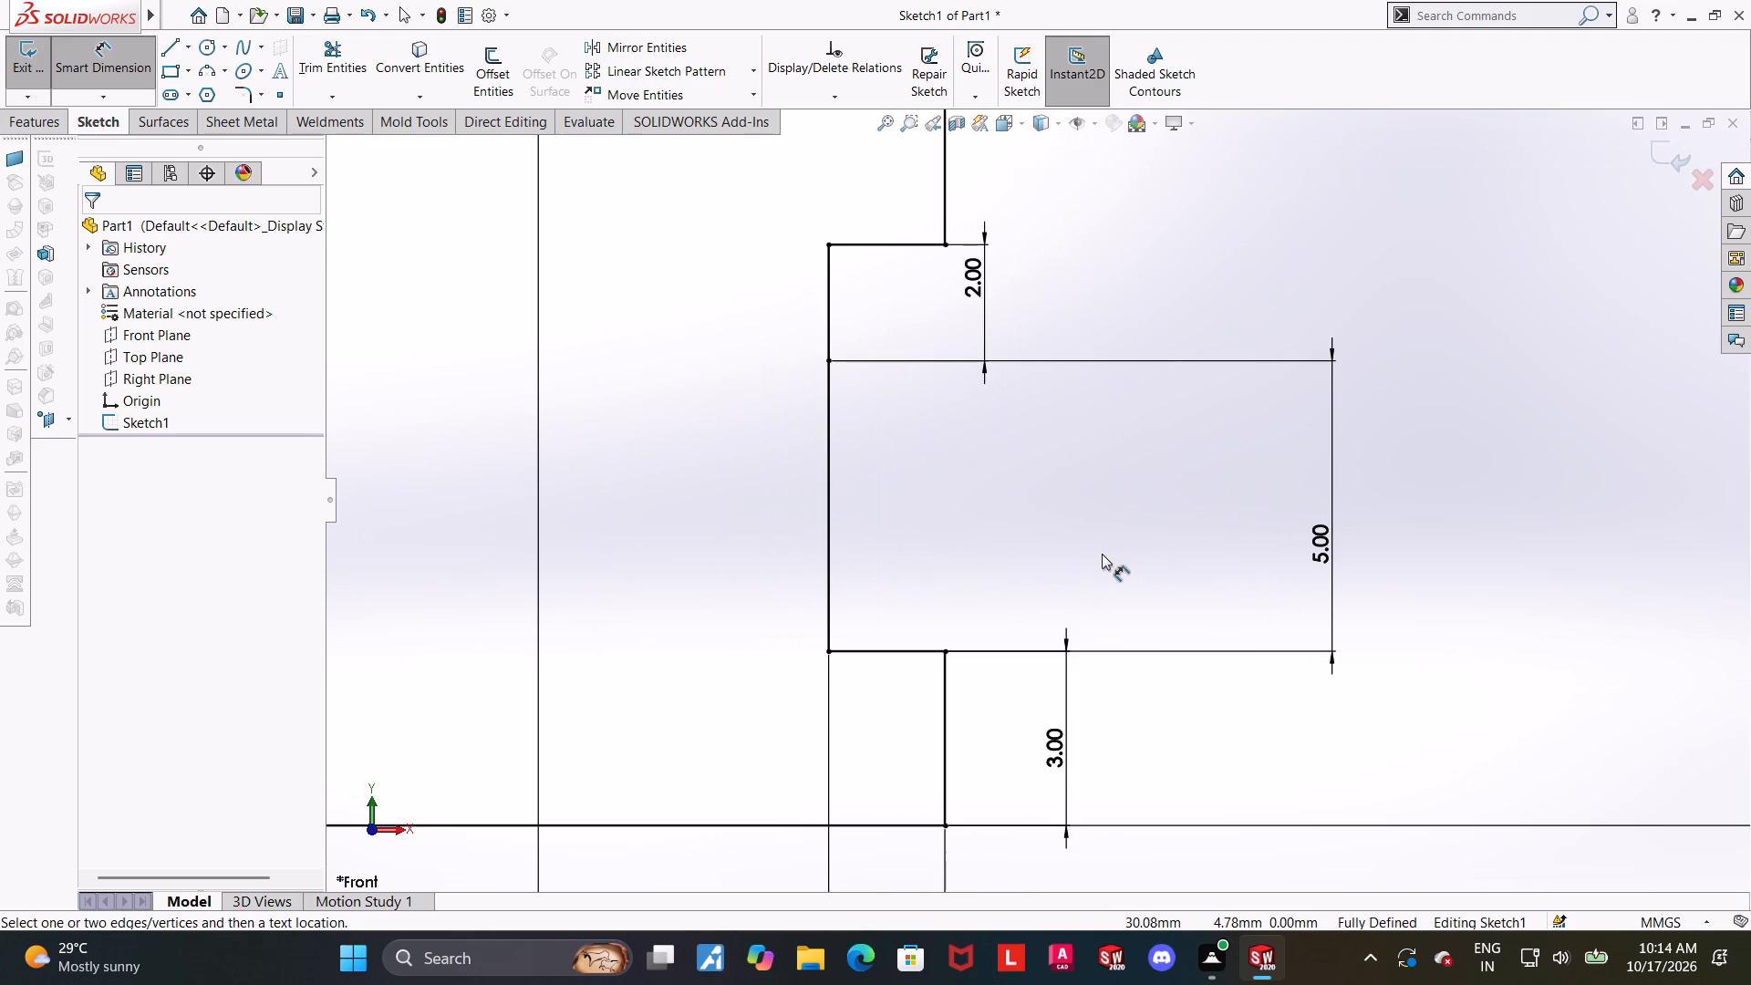
pyautogui.scroll(-1, 965, 565)
pyautogui.press('Escape')
pyautogui.click(327, 52)
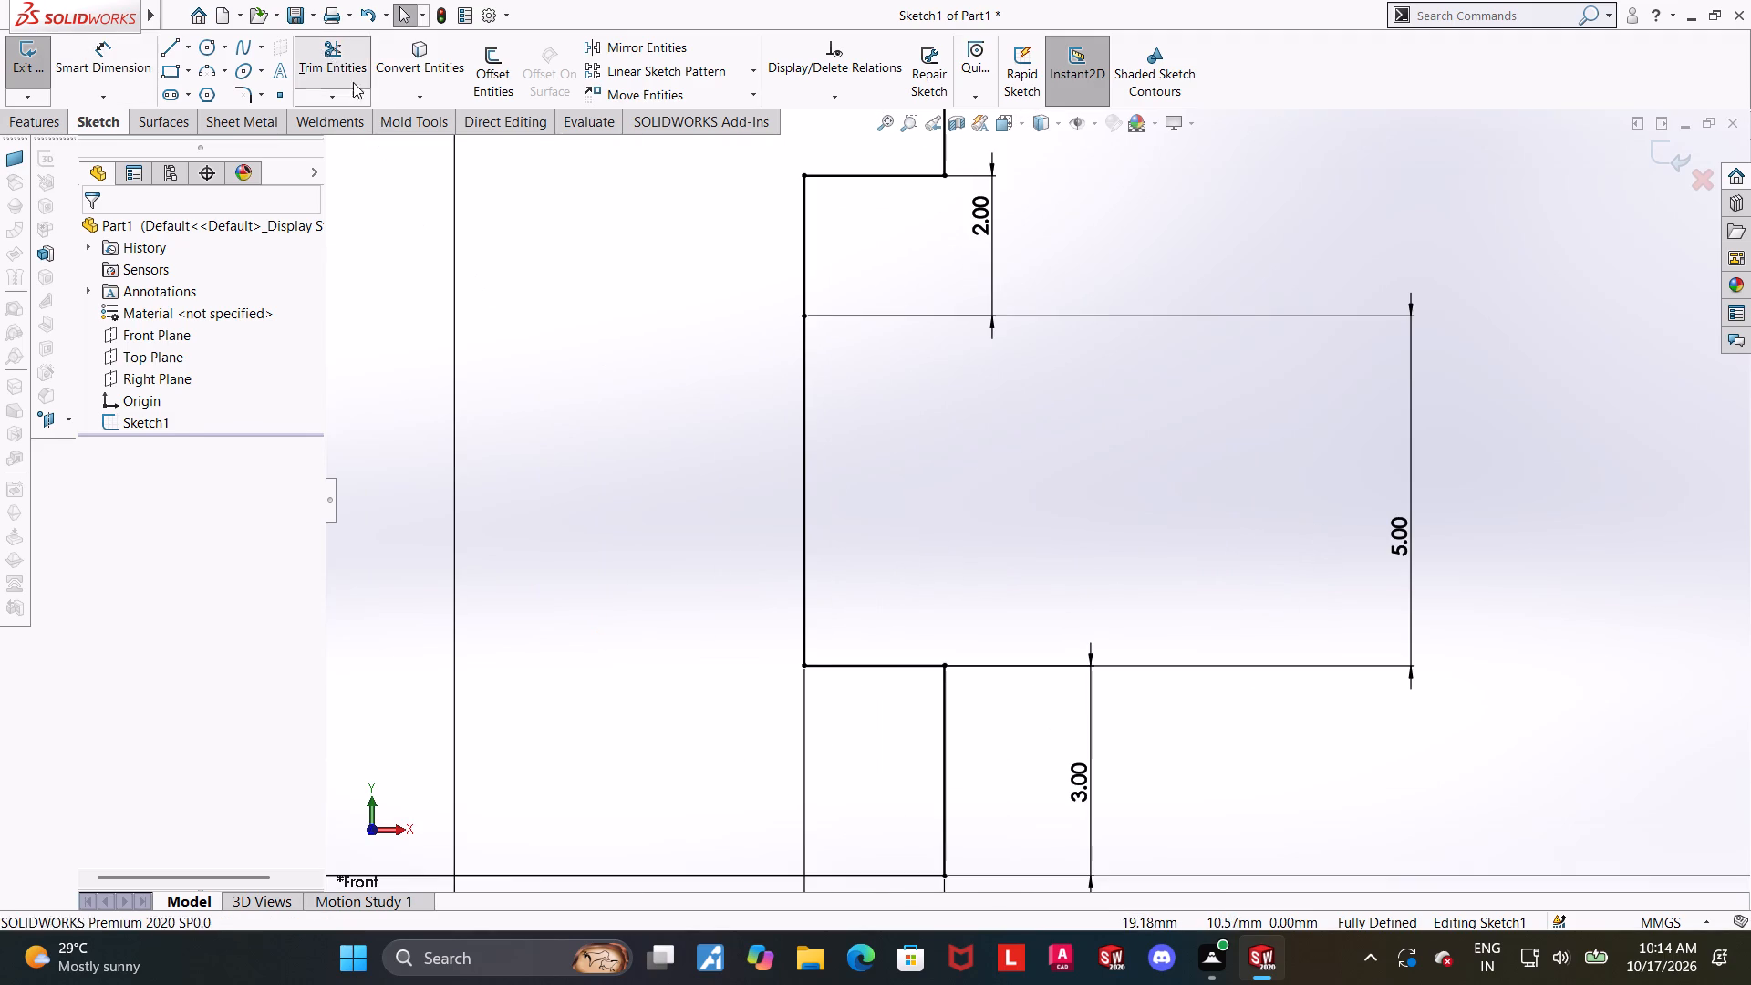
pyautogui.moveTo(910, 472); pyautogui.dragTo(585, 422)
pyautogui.press('Escape')
# Draw a horizontal line about 1.92 mm long outward from the lower end of the 2 mm groove edge.
pyautogui.moveTo(165, 53); pyautogui.dragTo(171, 47)
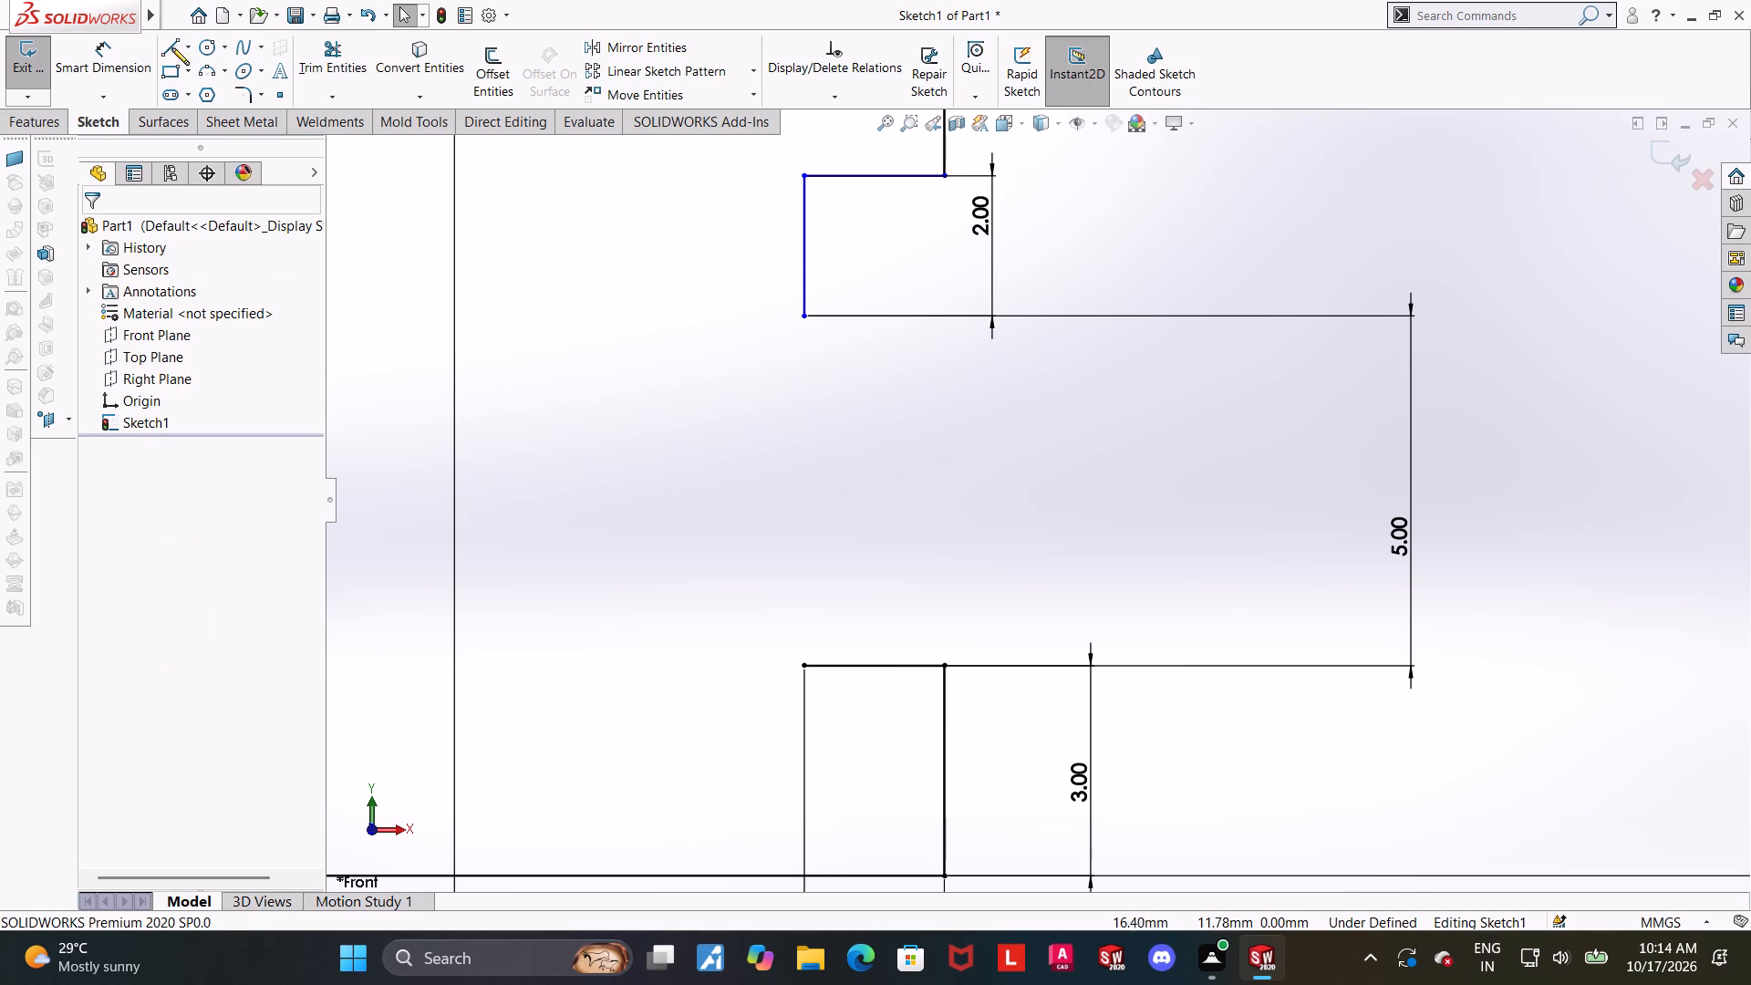
pyautogui.moveTo(171, 47); pyautogui.dragTo(181, 41)
pyautogui.click(173, 40)
pyautogui.click(806, 316)
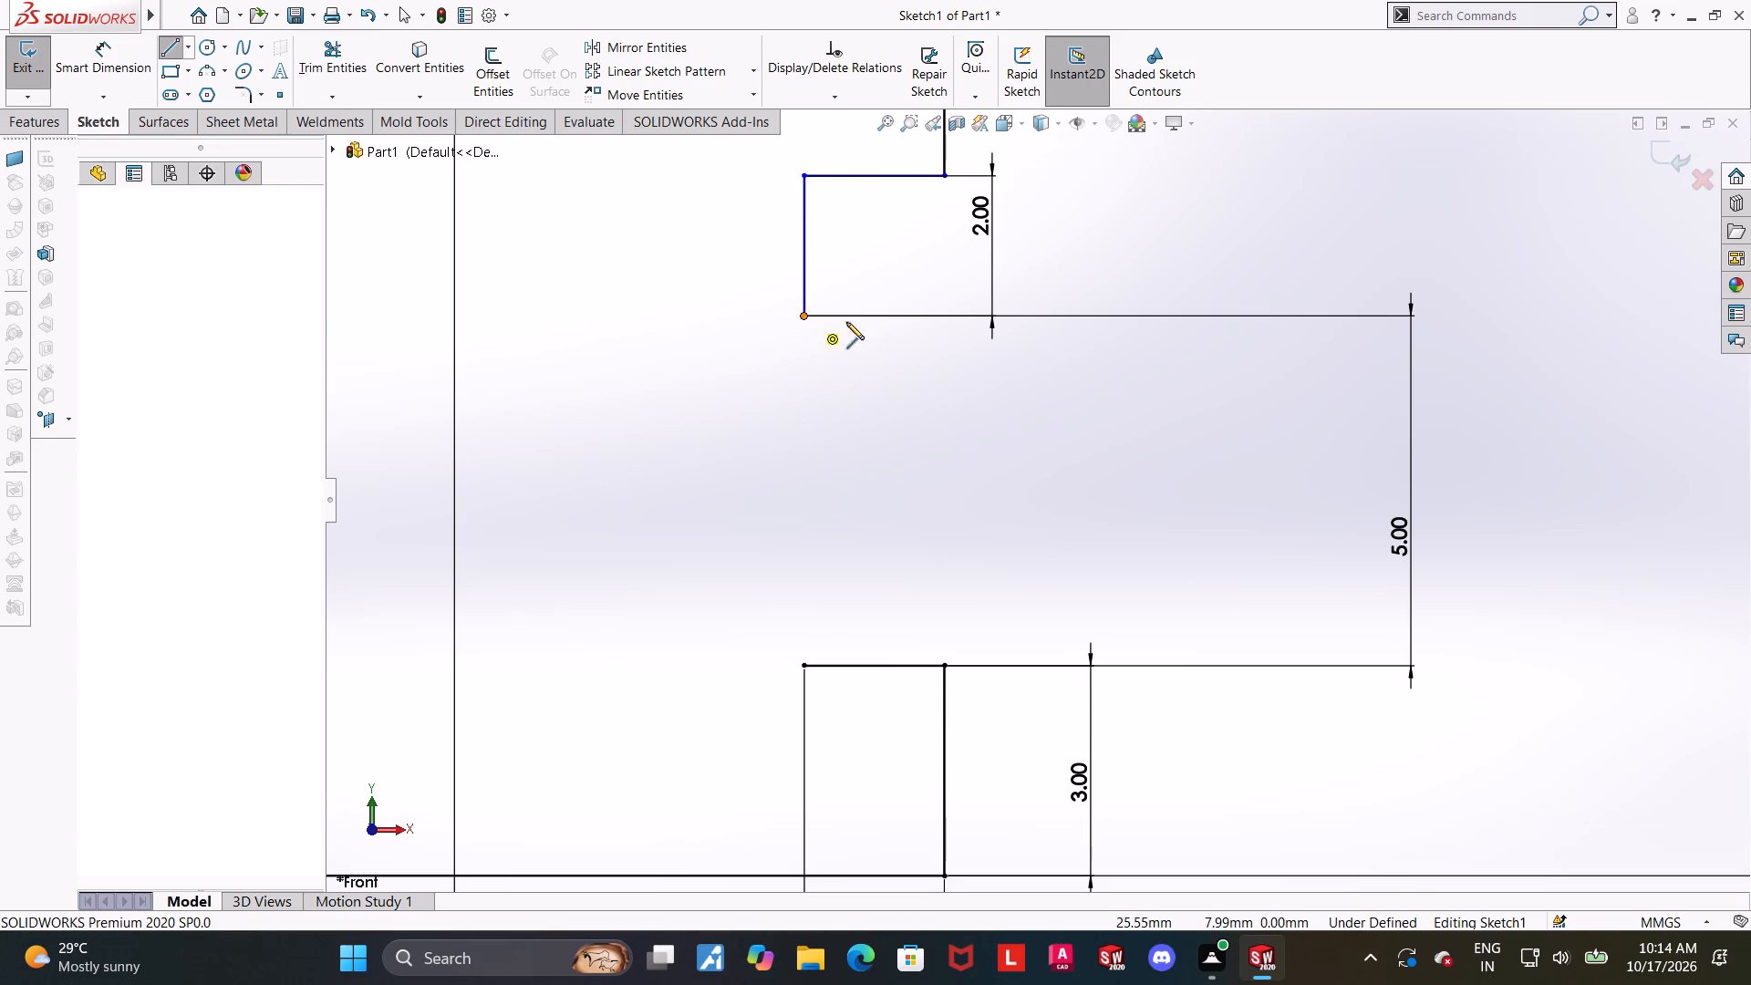
pyautogui.click(938, 318)
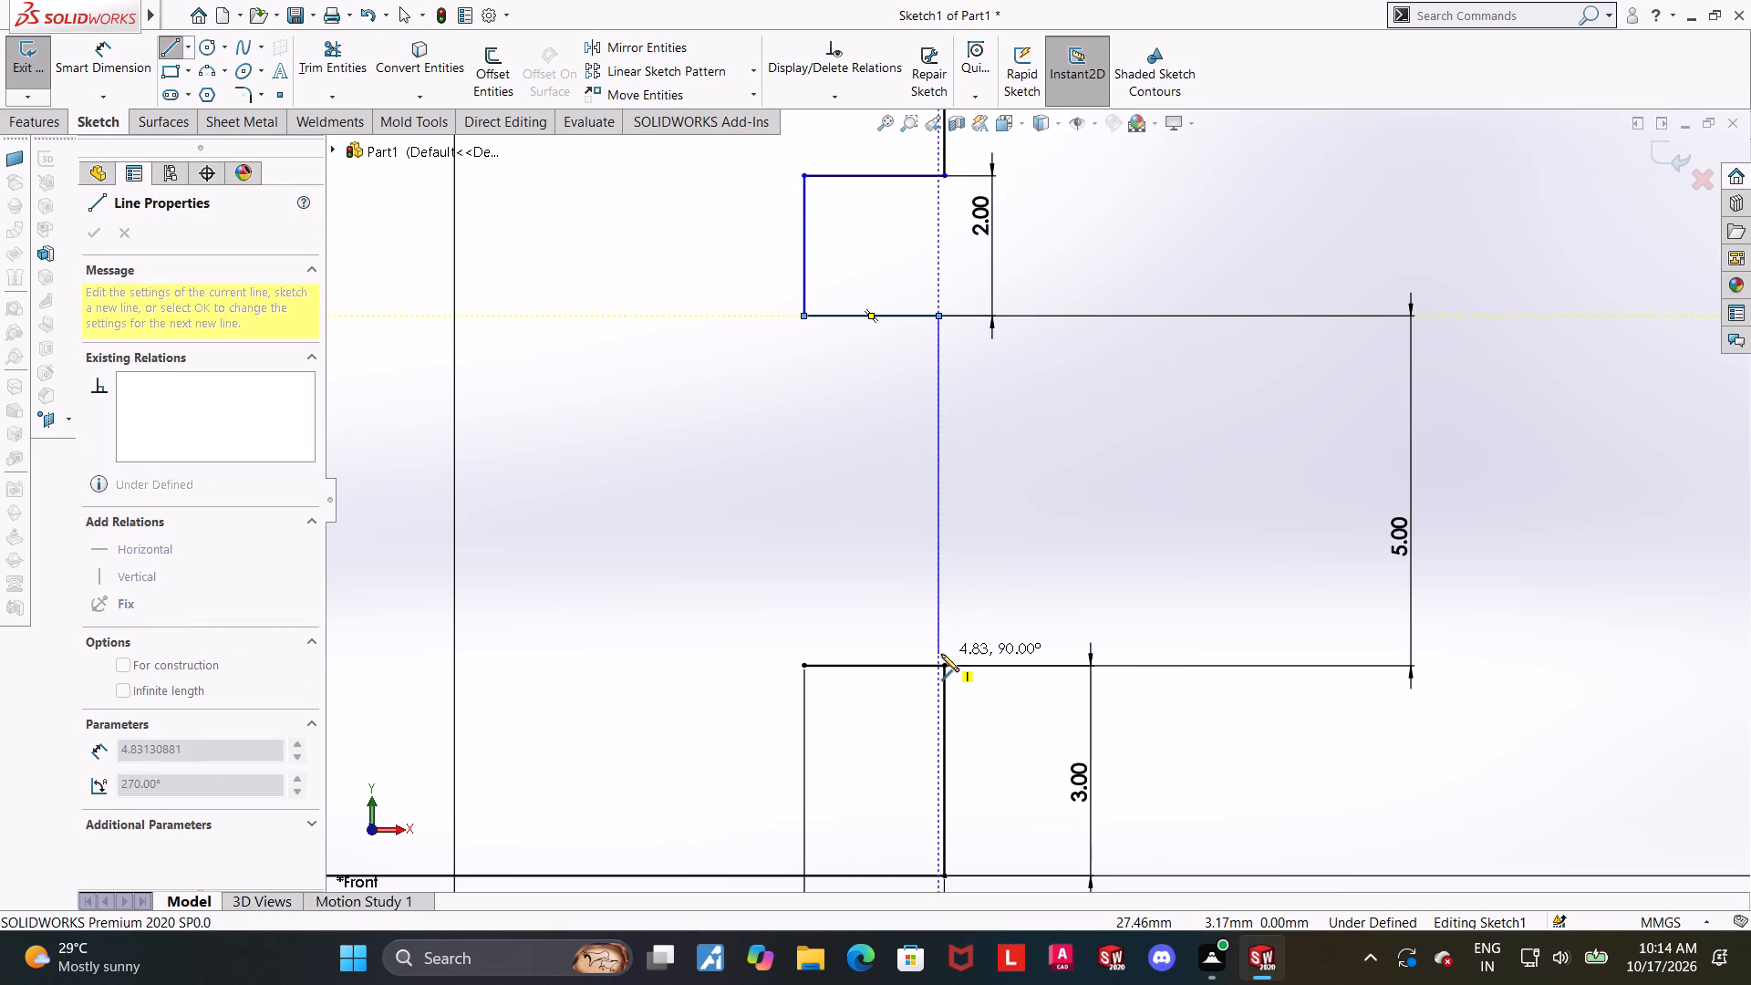
pyautogui.press('Escape')
pyautogui.press('Escape')
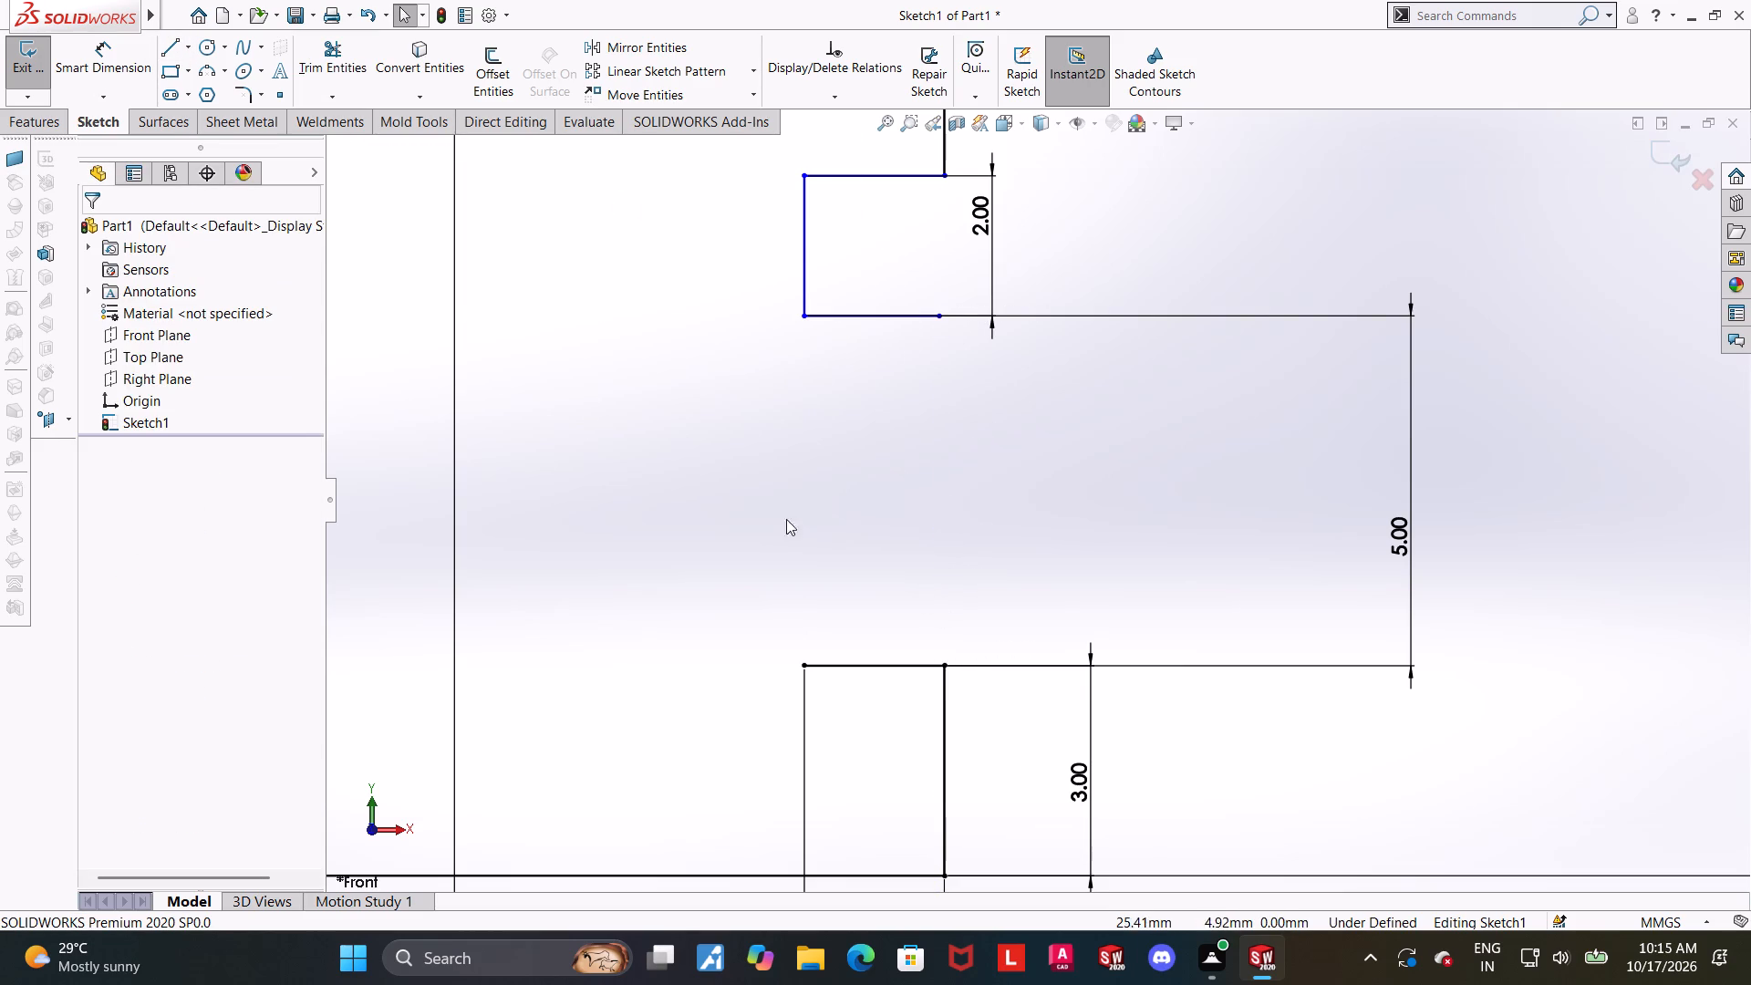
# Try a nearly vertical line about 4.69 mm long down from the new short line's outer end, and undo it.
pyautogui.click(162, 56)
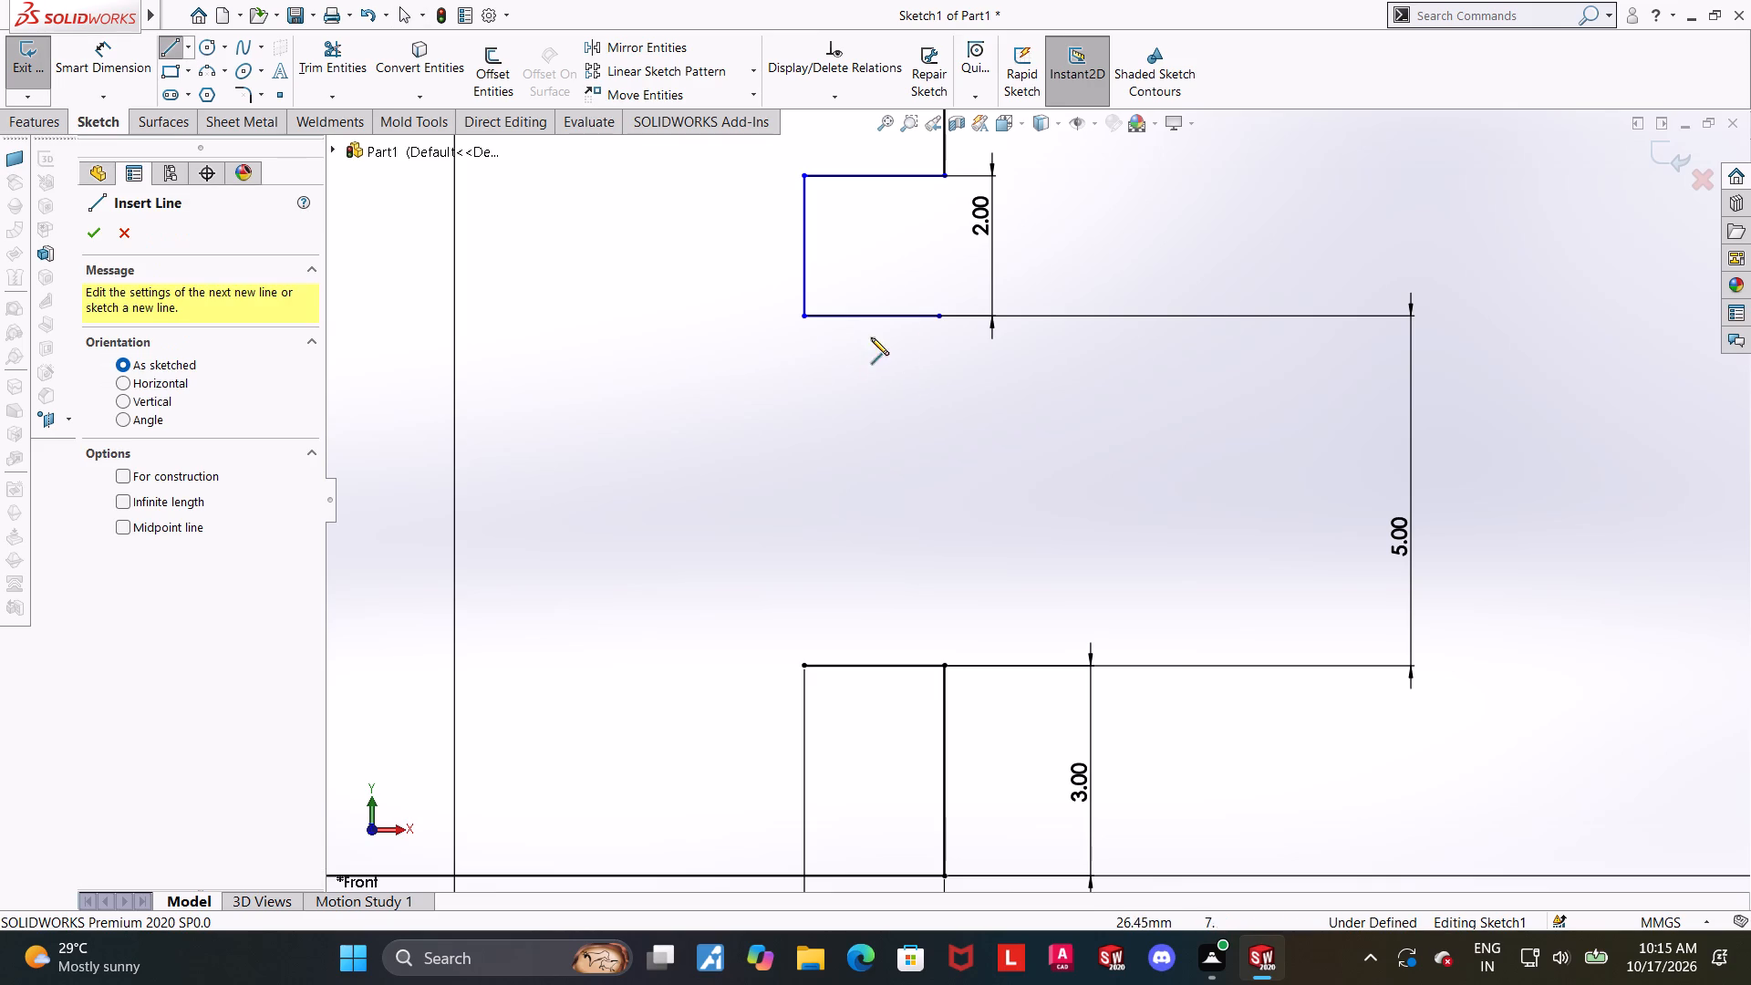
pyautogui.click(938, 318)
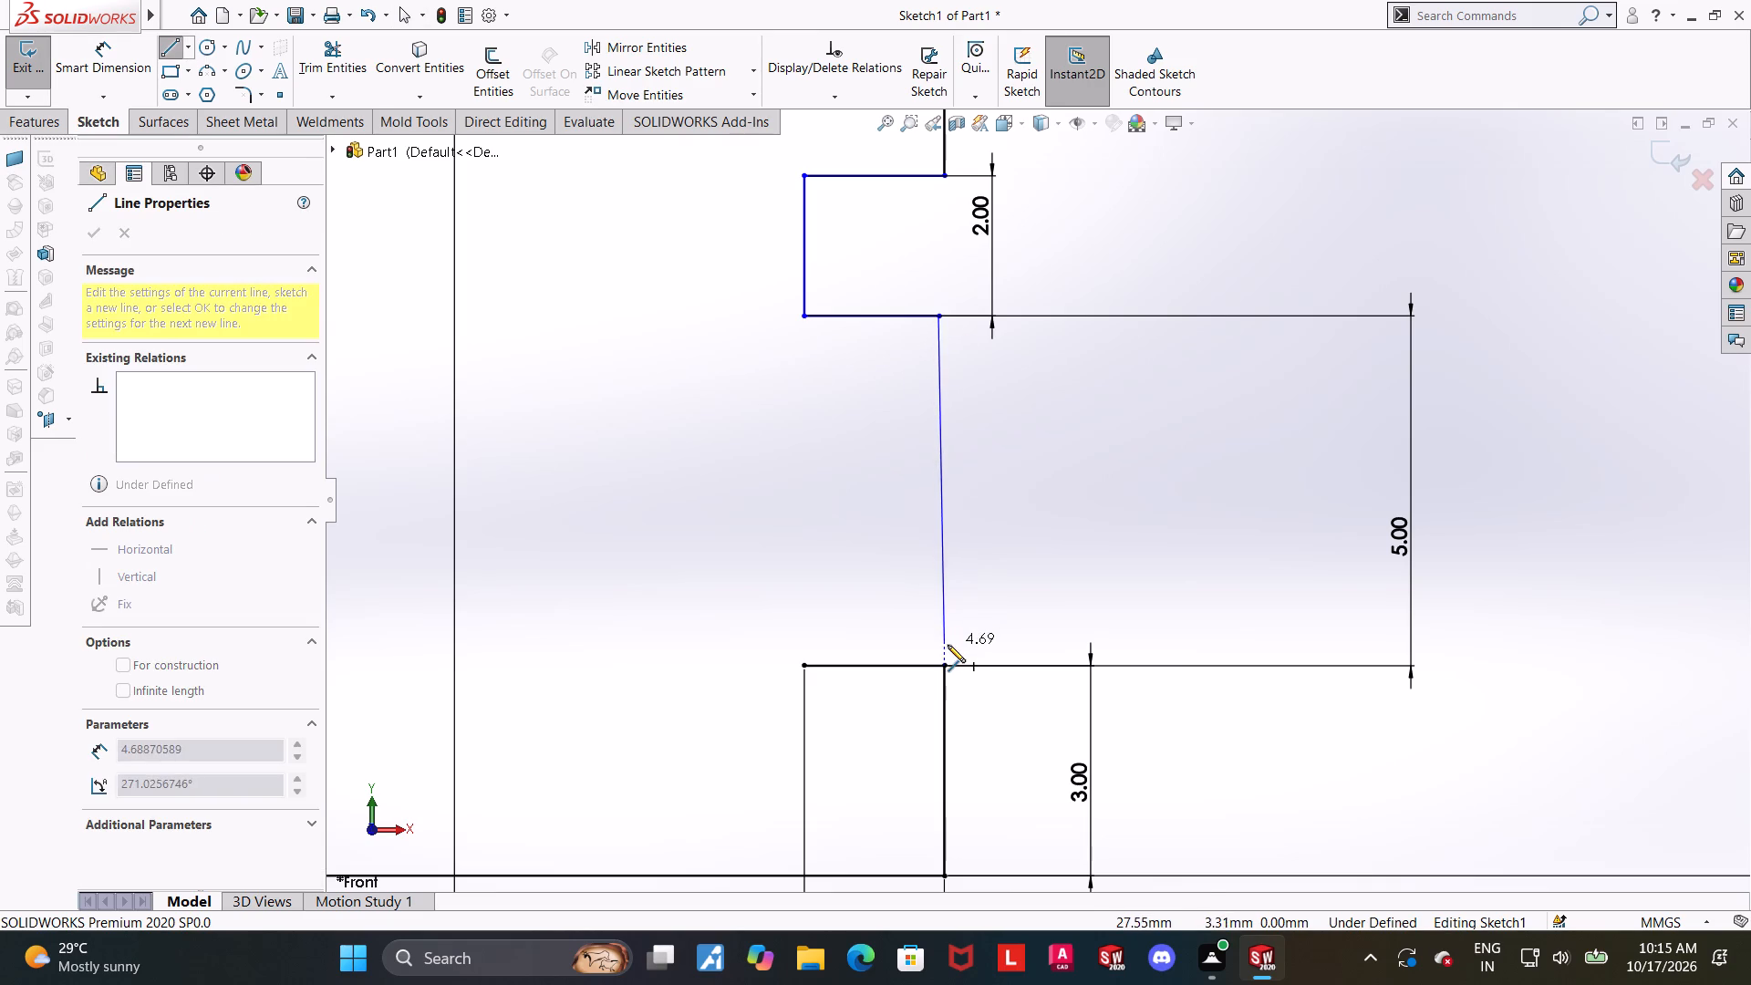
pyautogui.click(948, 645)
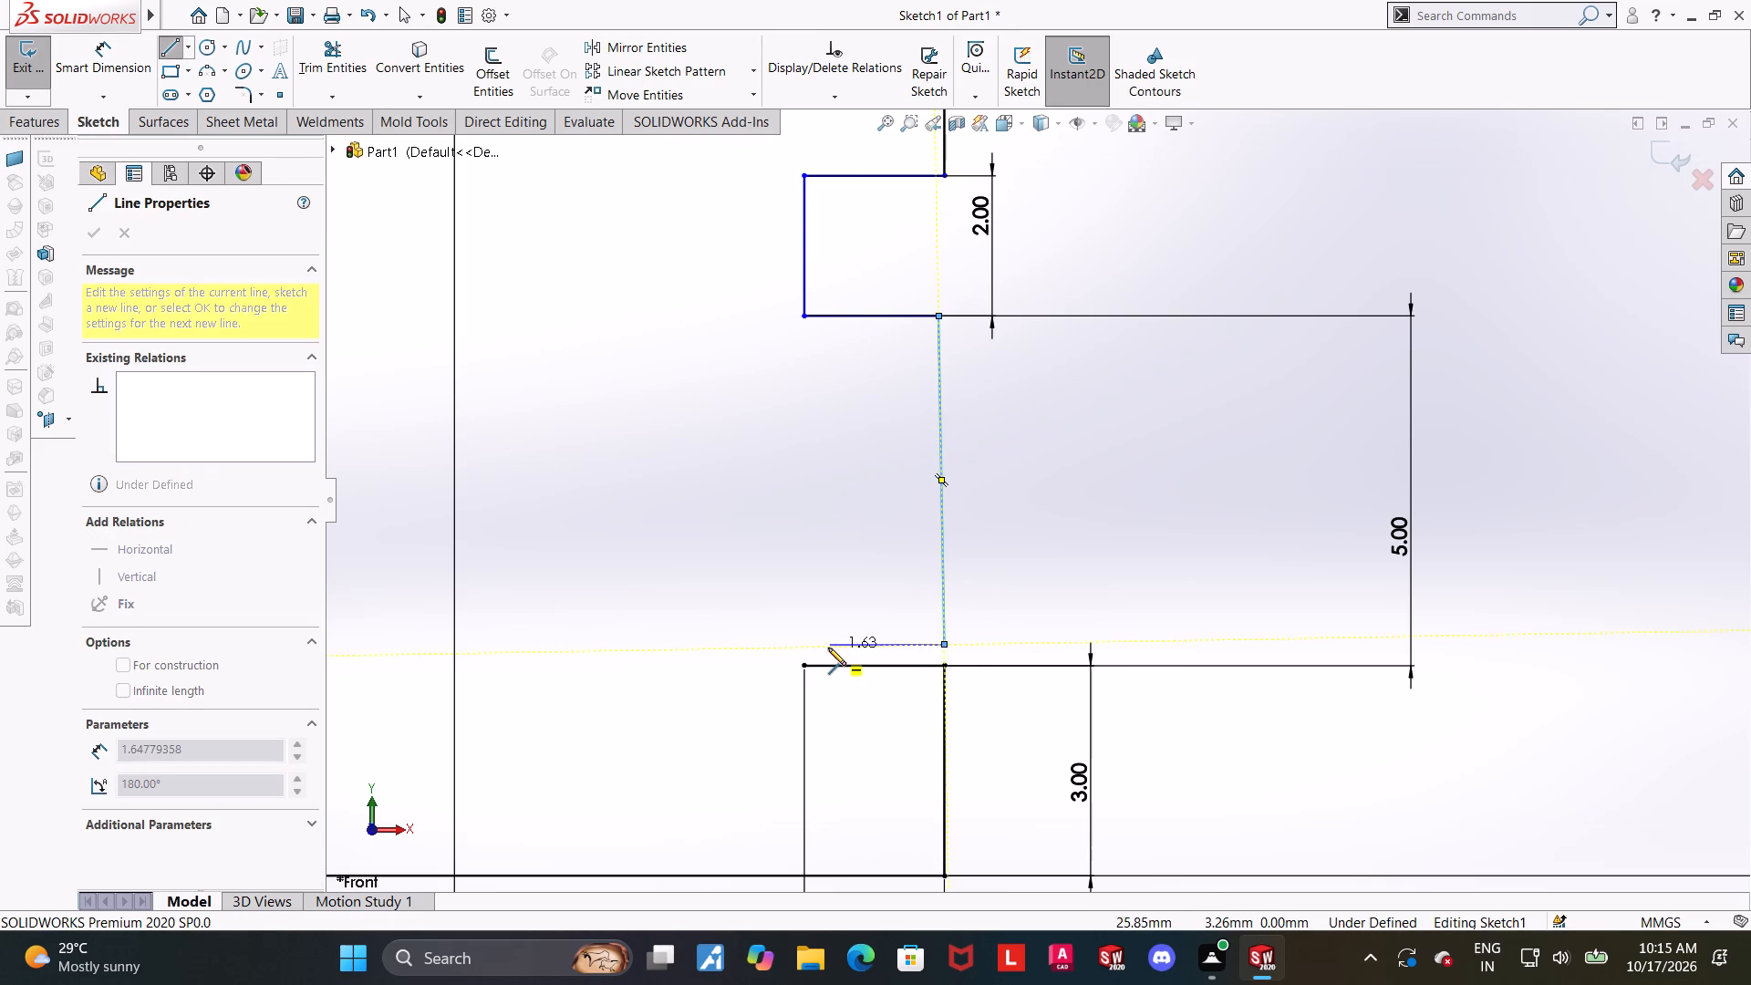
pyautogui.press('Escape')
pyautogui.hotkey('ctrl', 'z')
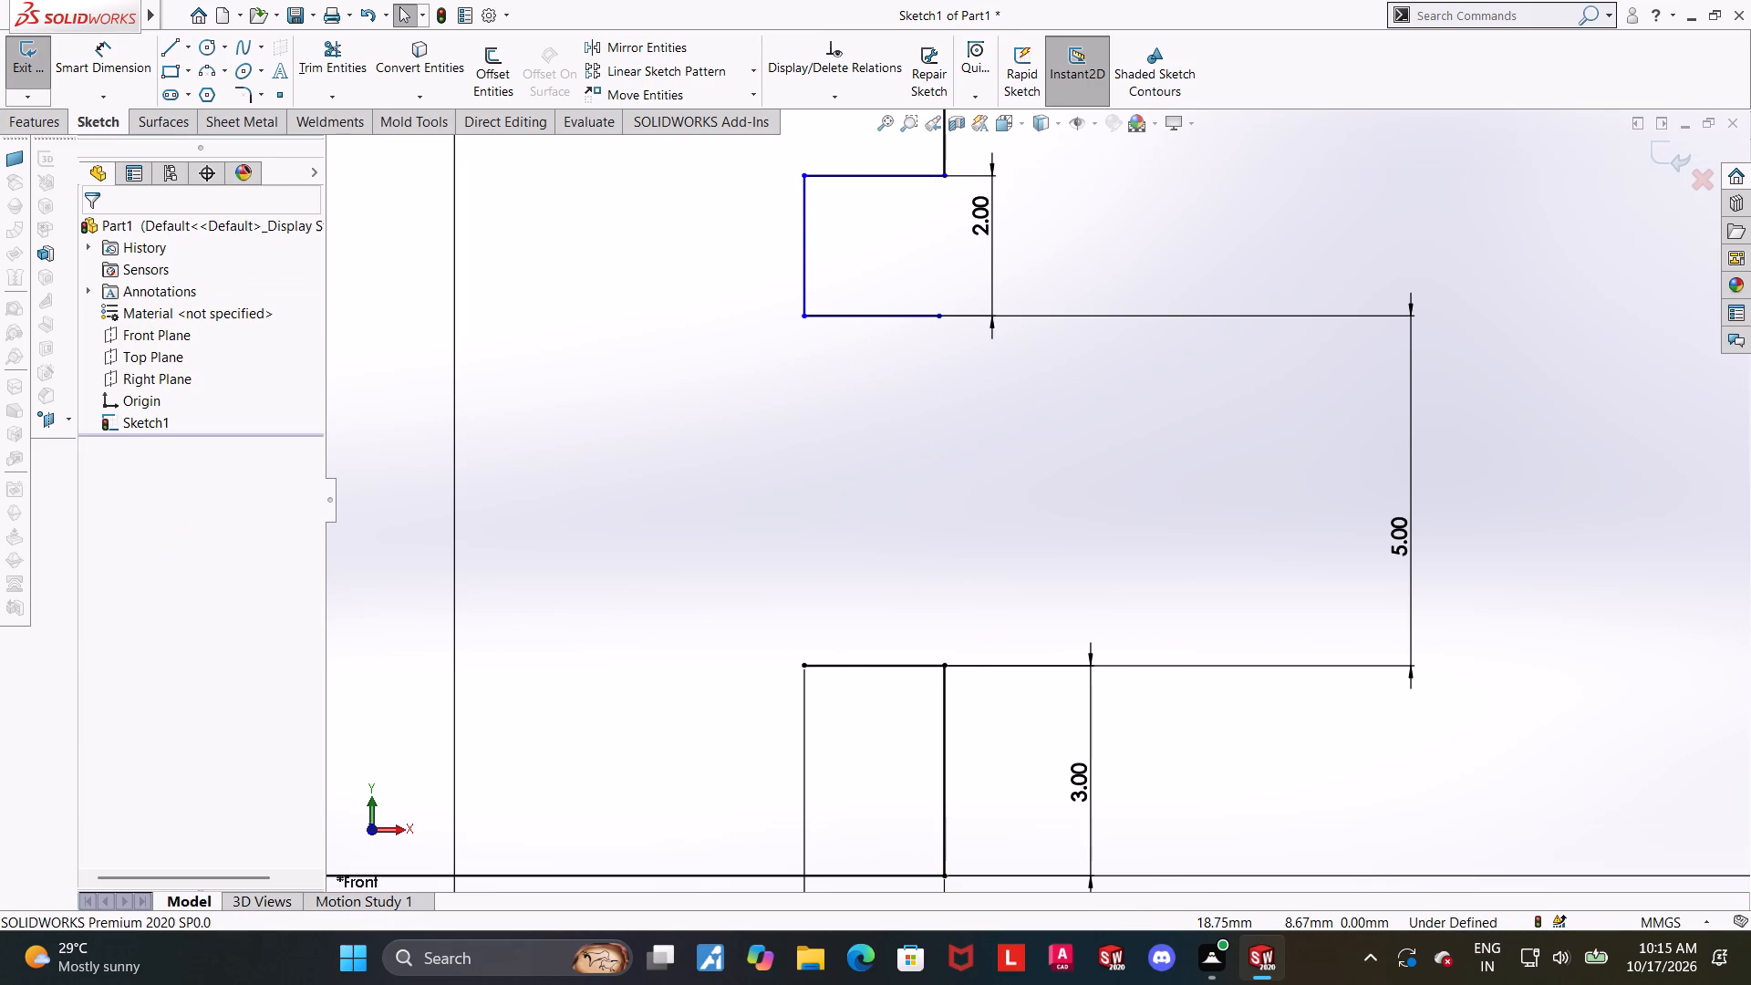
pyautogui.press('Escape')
# Draw a line about 5 mm long from the short horizontal line's outer end down to the 3 mm base step's outer corner.
pyautogui.click(179, 42)
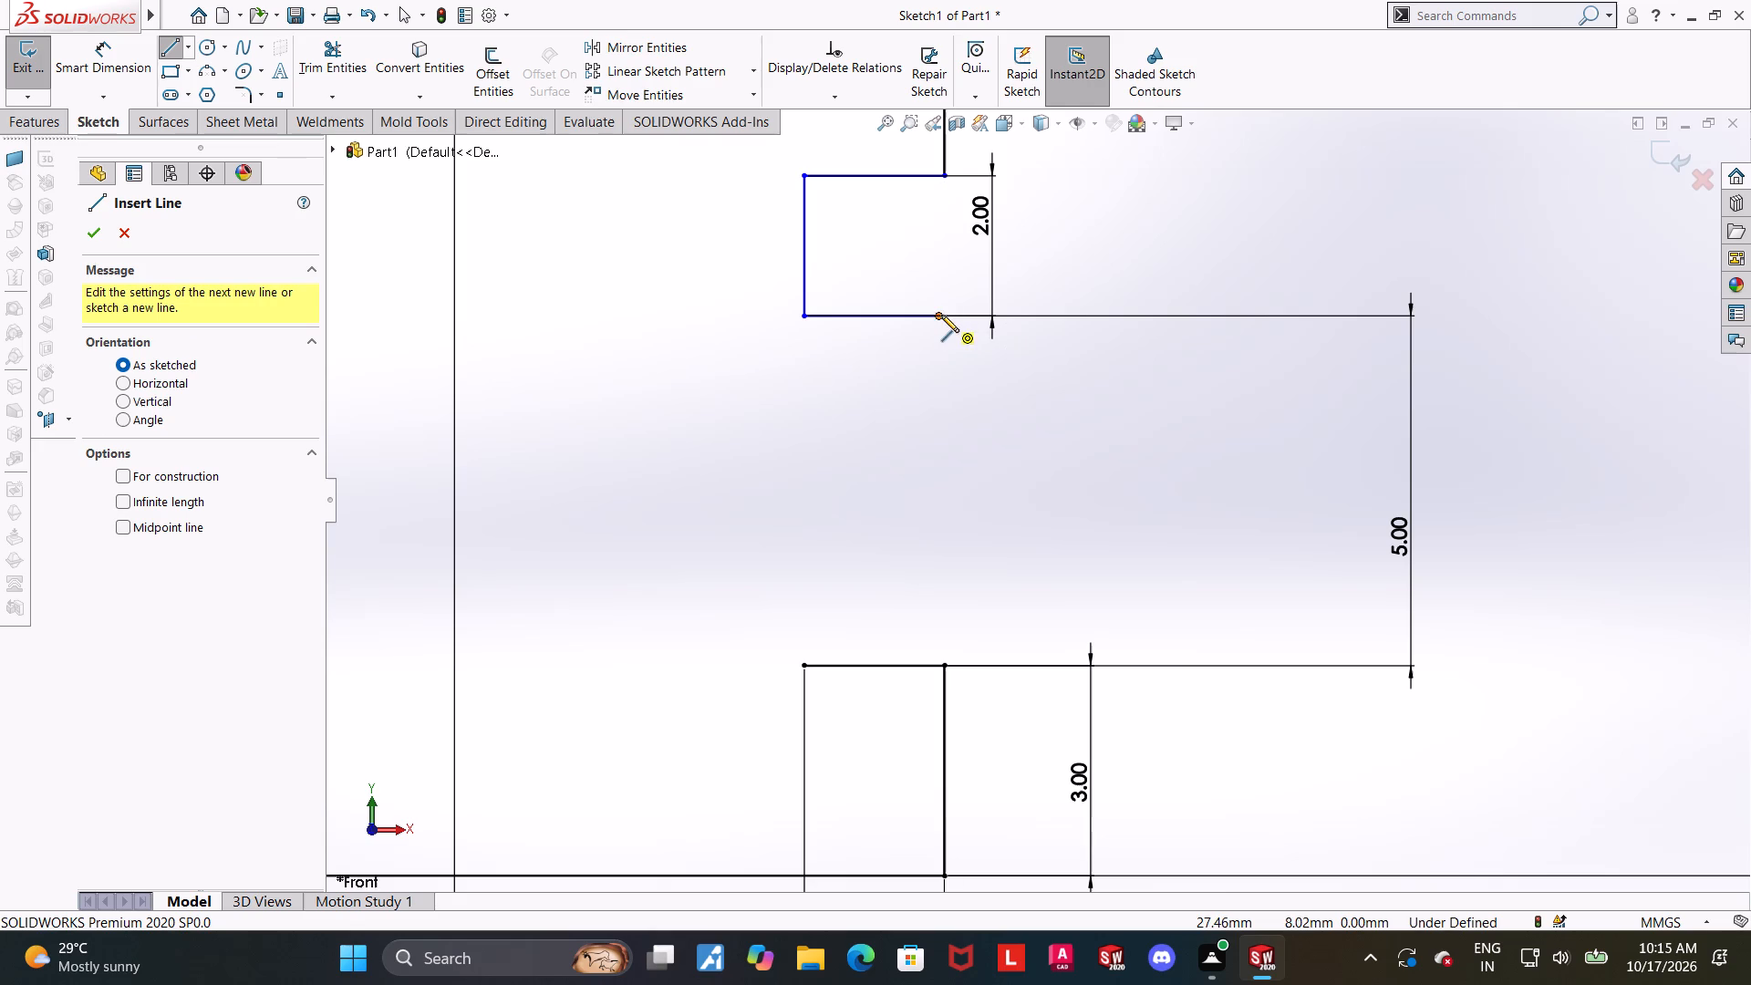
pyautogui.click(938, 315)
pyautogui.click(944, 666)
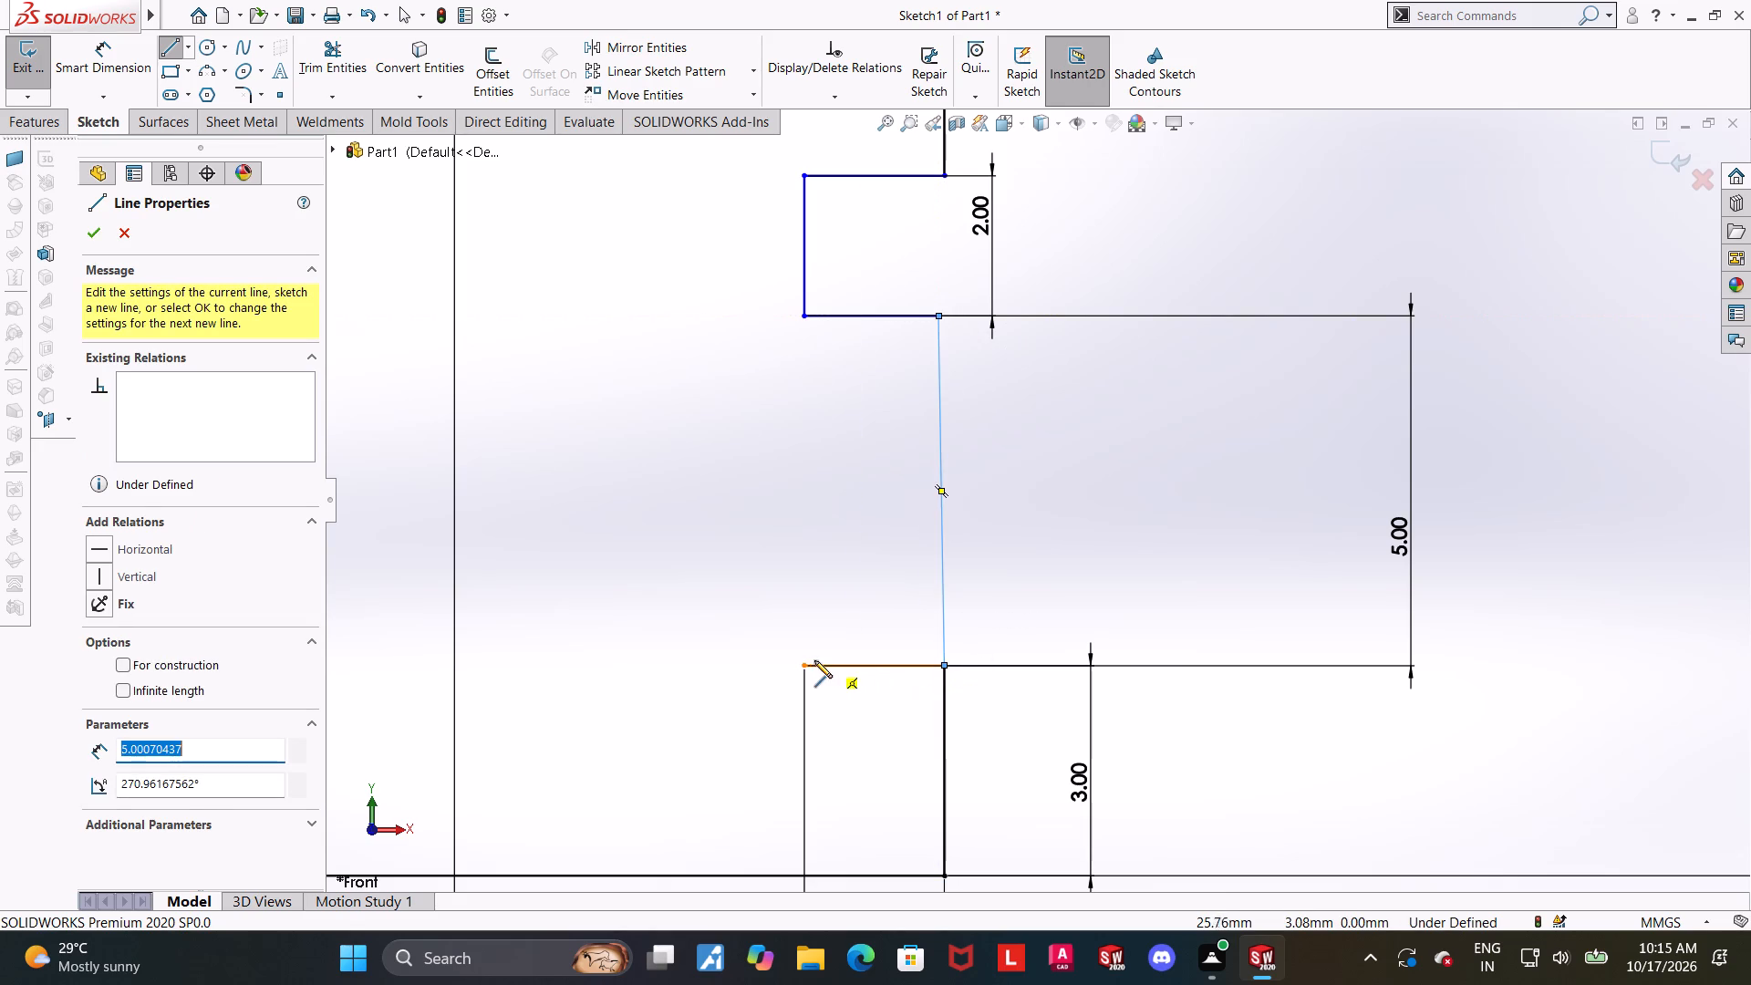
pyautogui.click(808, 660)
pyautogui.press('Escape')
pyautogui.press('Escape')
pyautogui.press('Escape')
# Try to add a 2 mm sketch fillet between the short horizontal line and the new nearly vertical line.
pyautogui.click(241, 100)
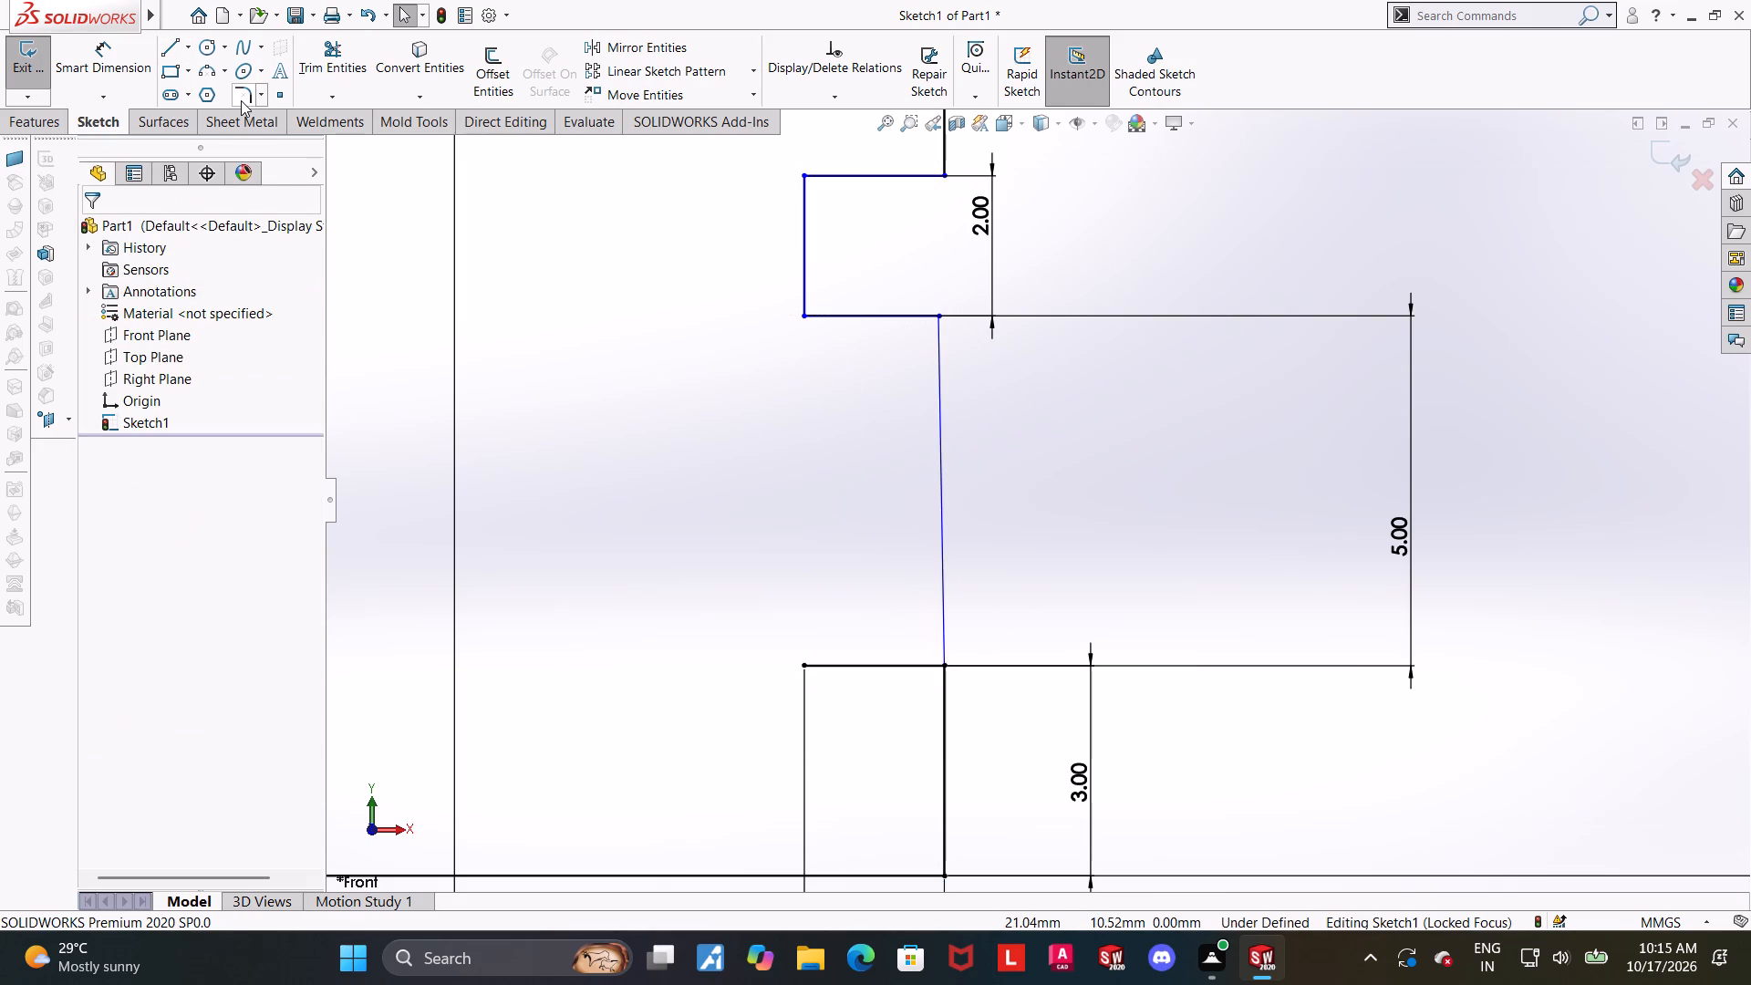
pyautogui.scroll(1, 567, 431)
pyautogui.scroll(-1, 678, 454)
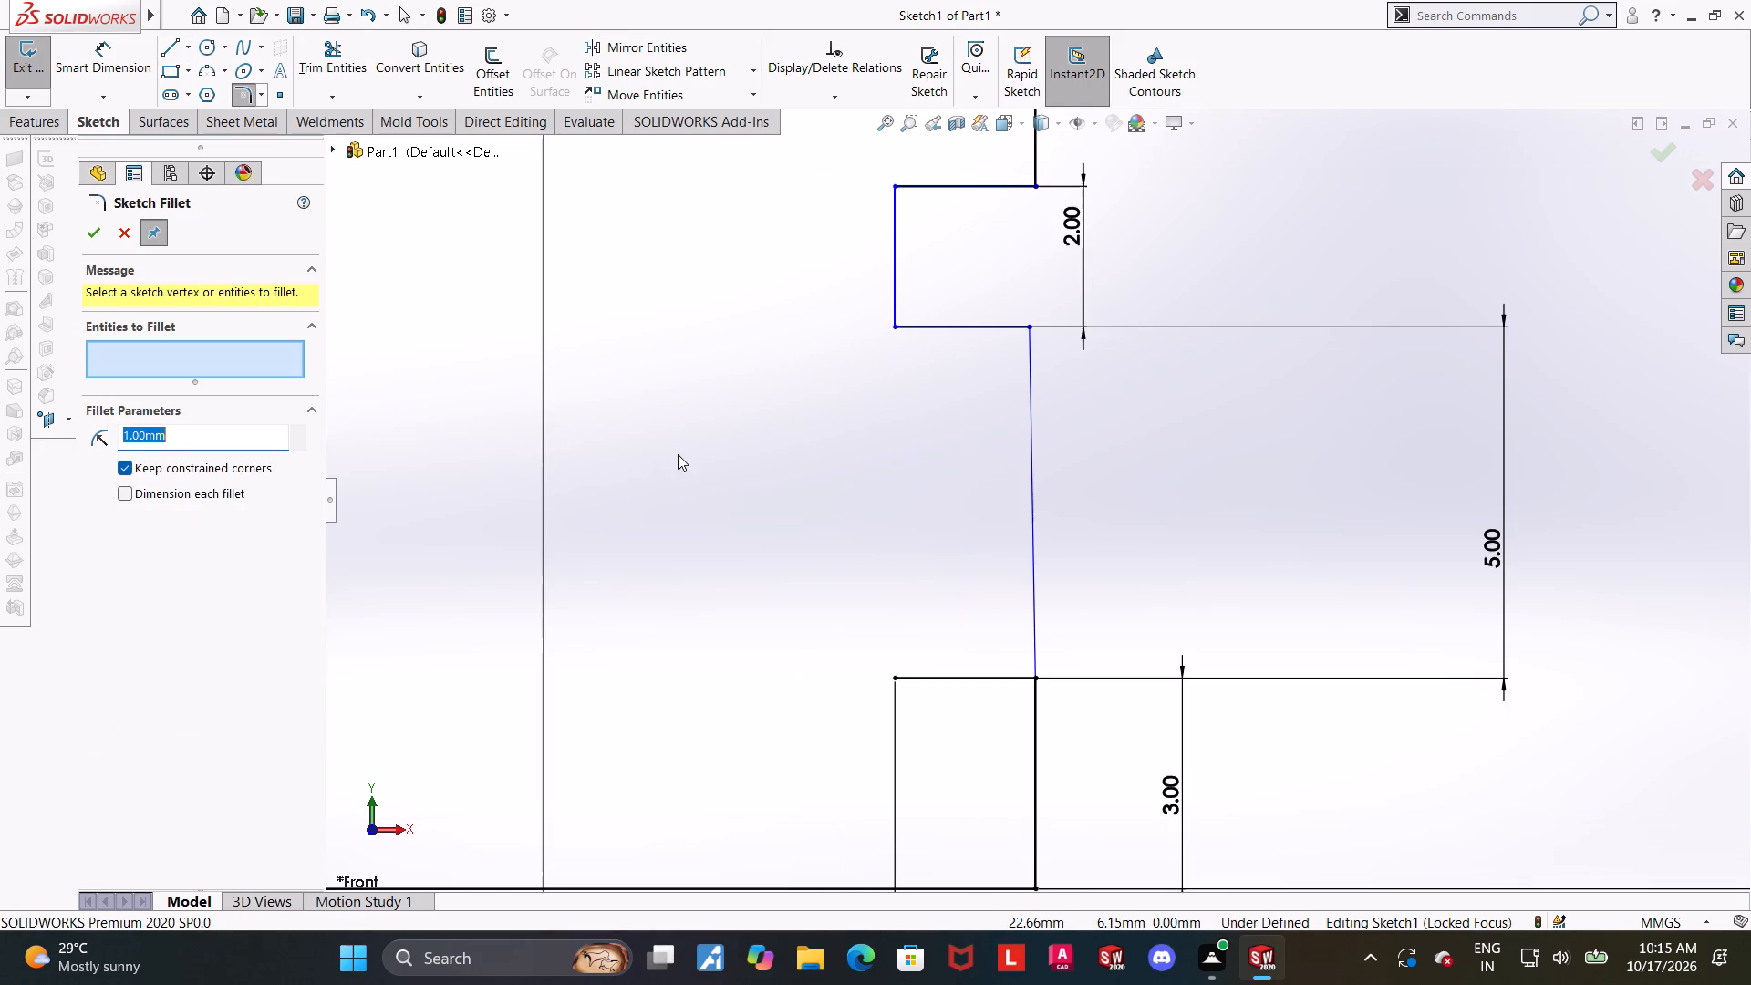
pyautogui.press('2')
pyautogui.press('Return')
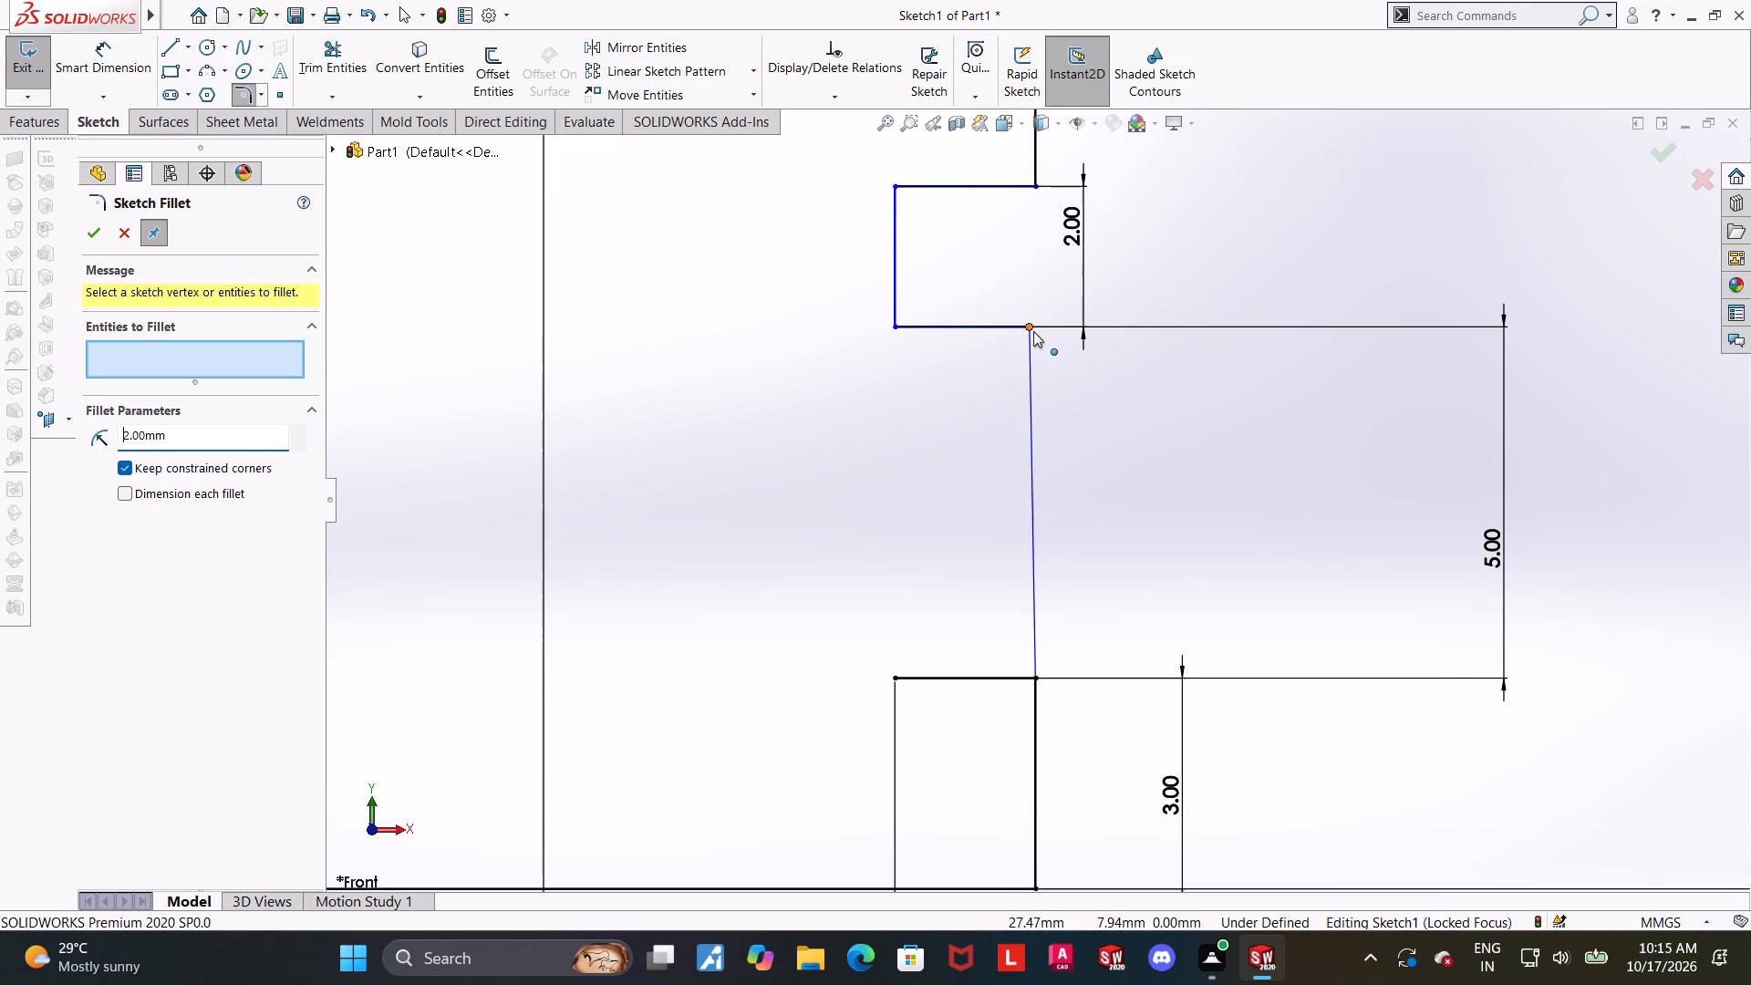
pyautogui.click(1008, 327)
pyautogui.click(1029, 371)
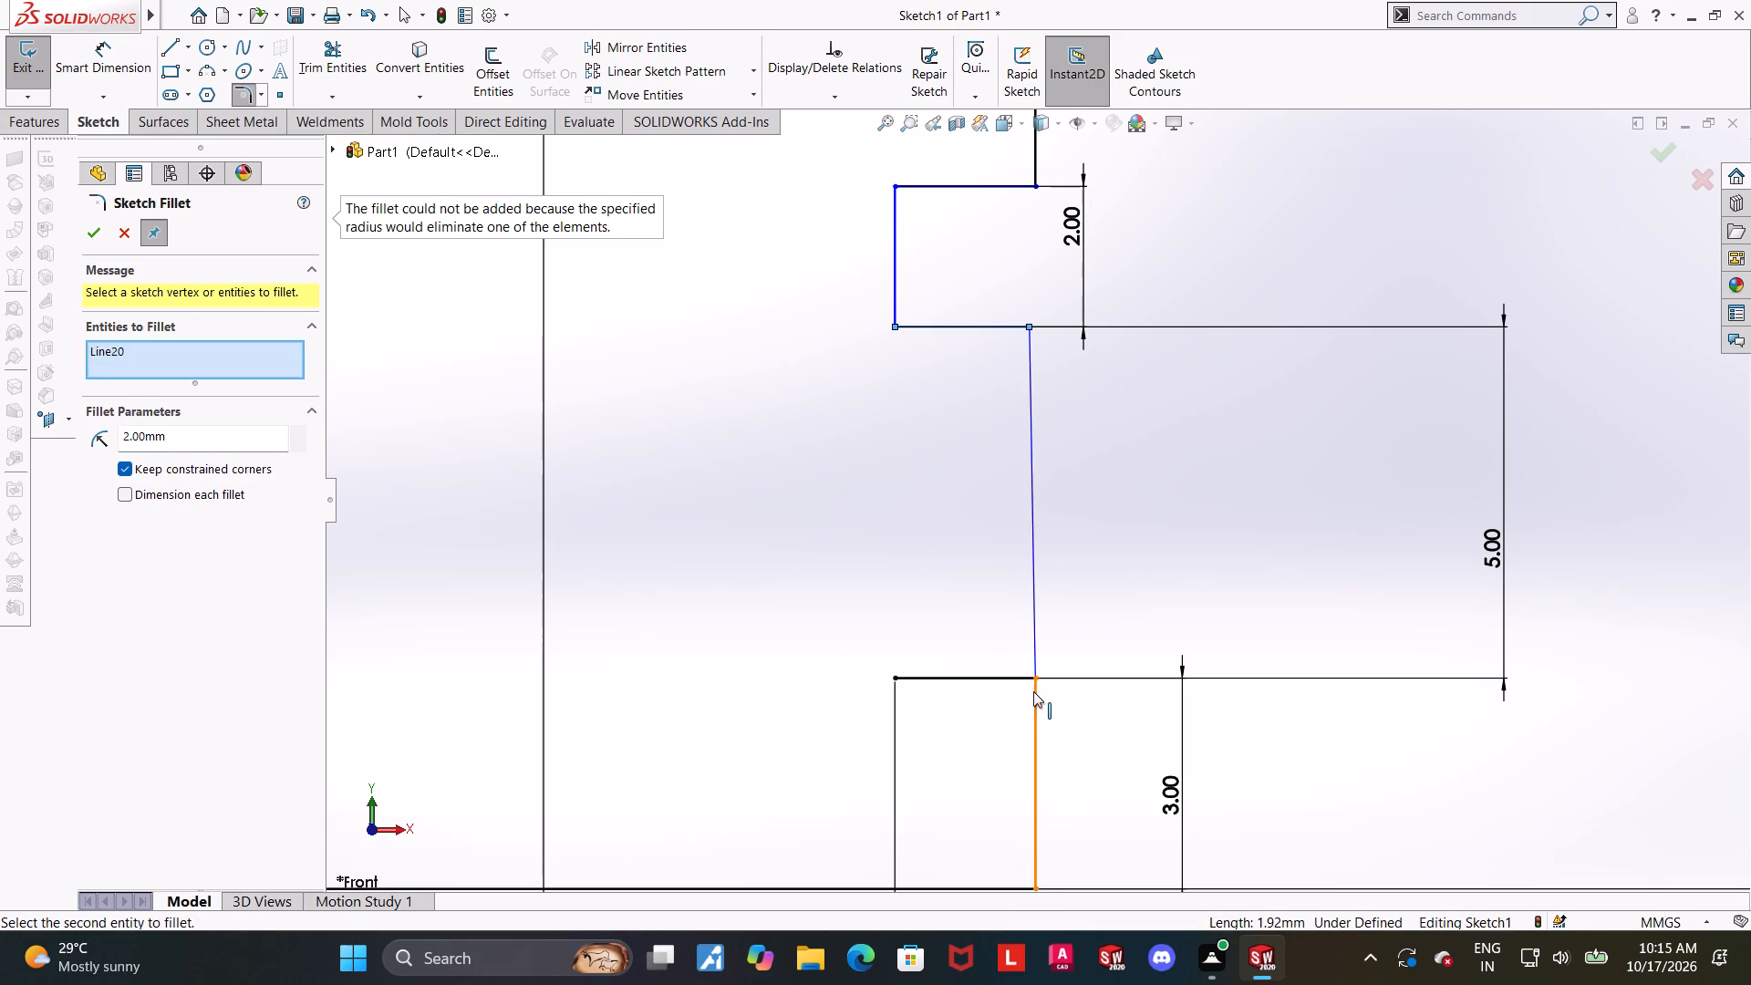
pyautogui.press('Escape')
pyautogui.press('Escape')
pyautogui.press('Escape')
# Examine the reworked groove and outer edge of the base around the 2 mm, 5 mm and 3 mm dimensions.
pyautogui.scroll(1, 1097, 535)
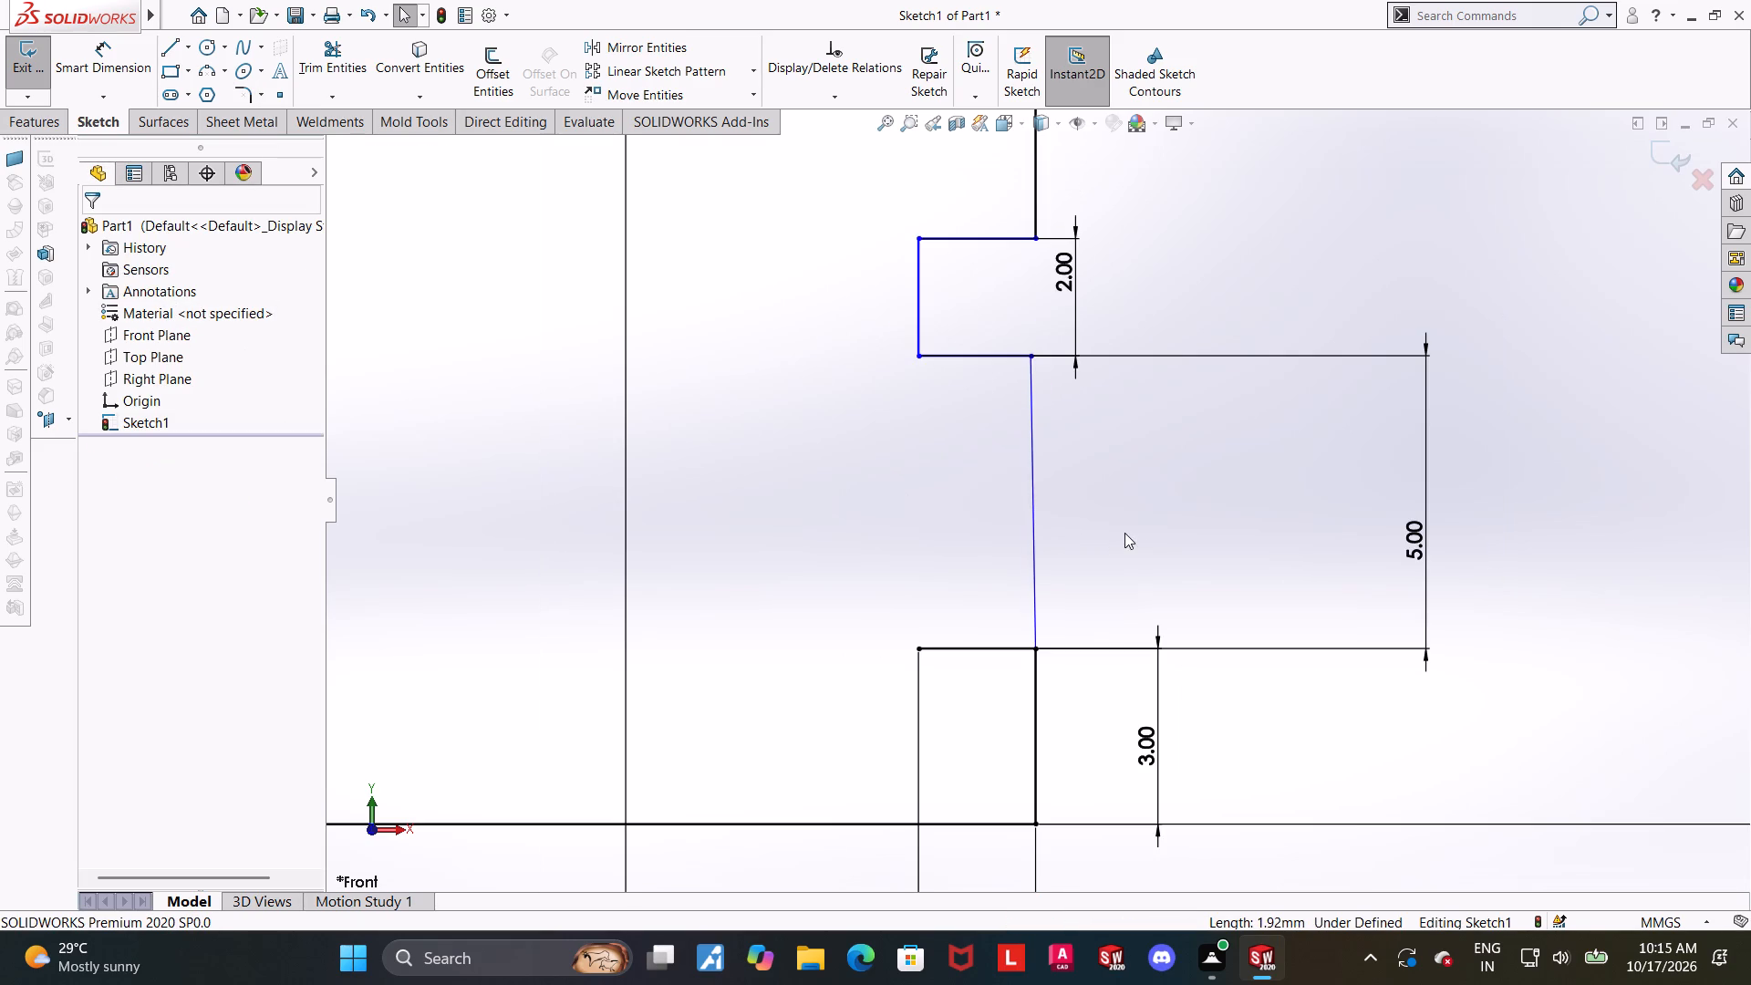
pyautogui.scroll(2, 1143, 540)
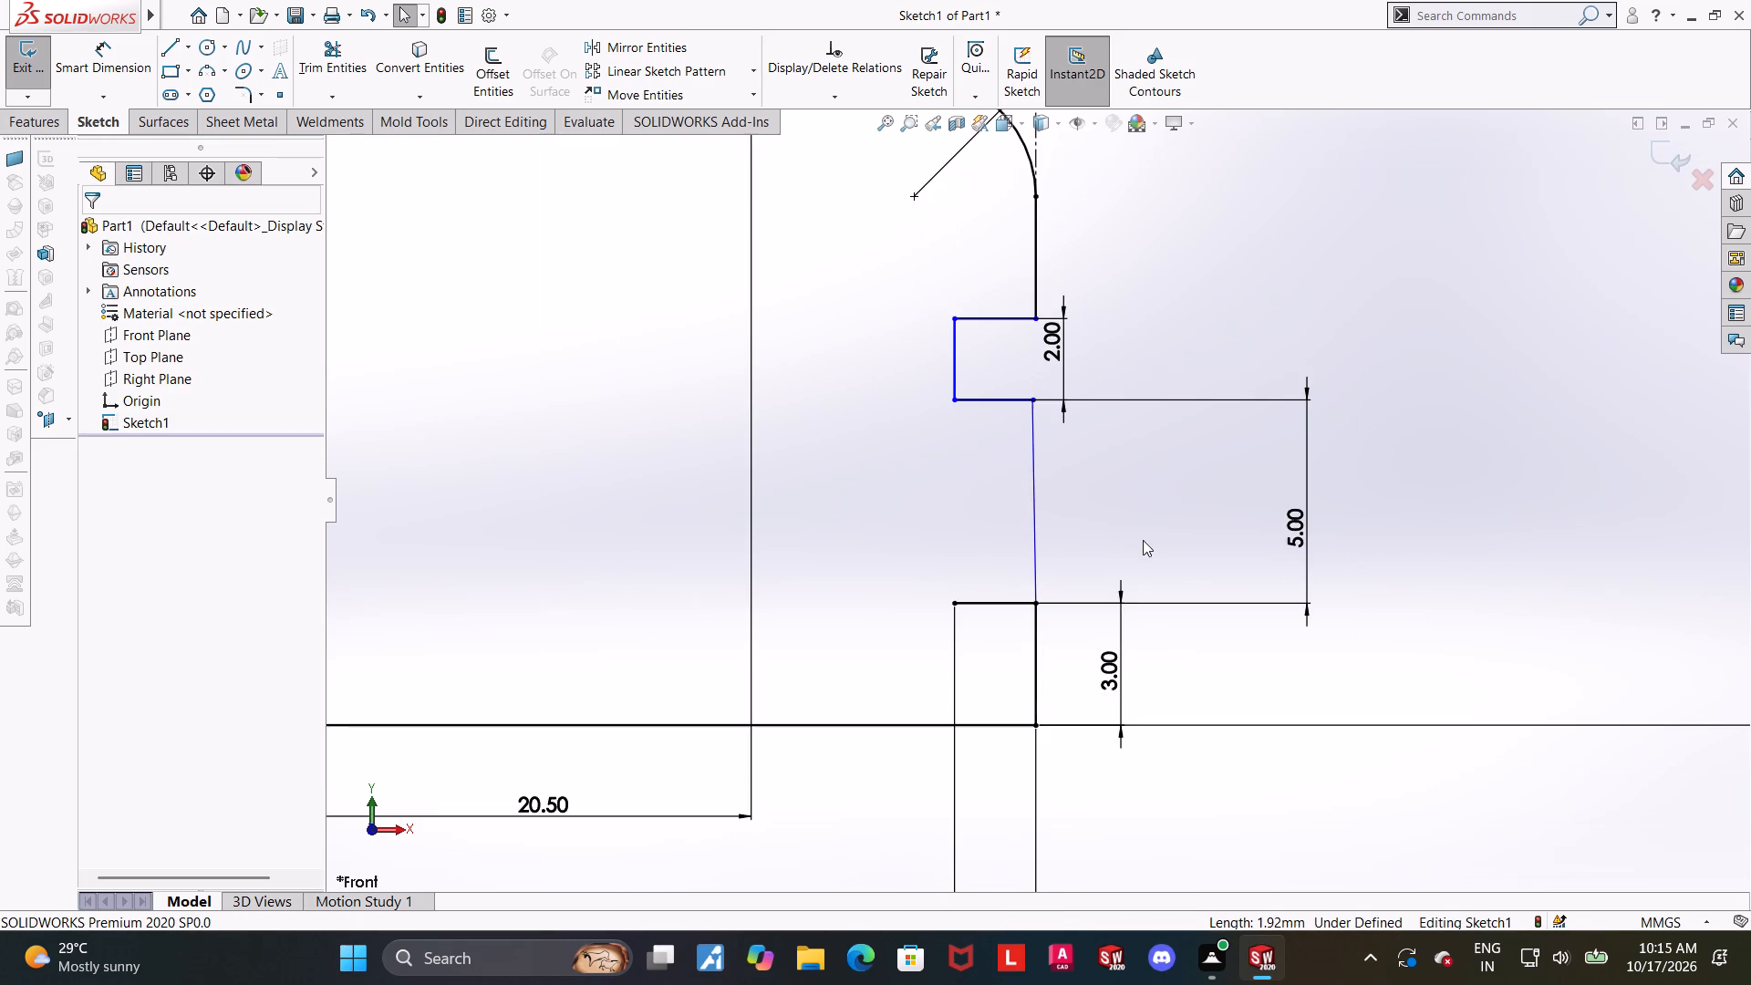
pyautogui.scroll(2, 1143, 540)
pyautogui.scroll(-1, 1285, 359)
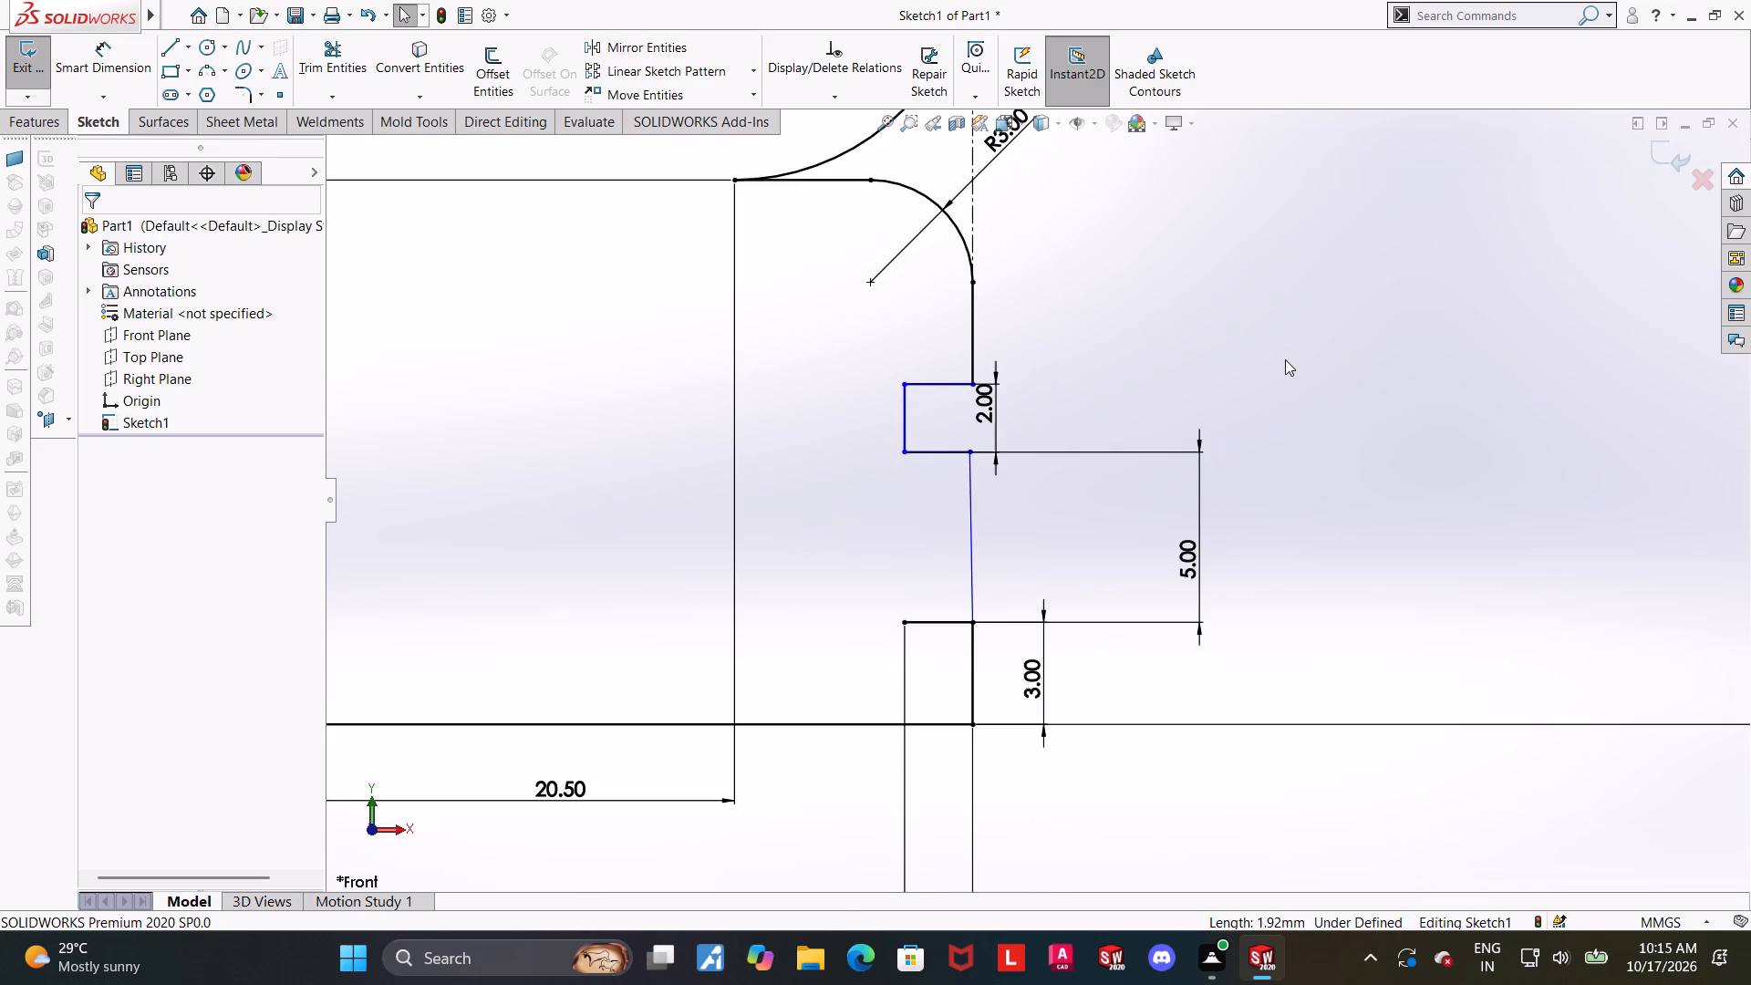
pyautogui.scroll(2, 1259, 364)
pyautogui.scroll(-2, 1201, 376)
pyautogui.scroll(1, 1042, 416)
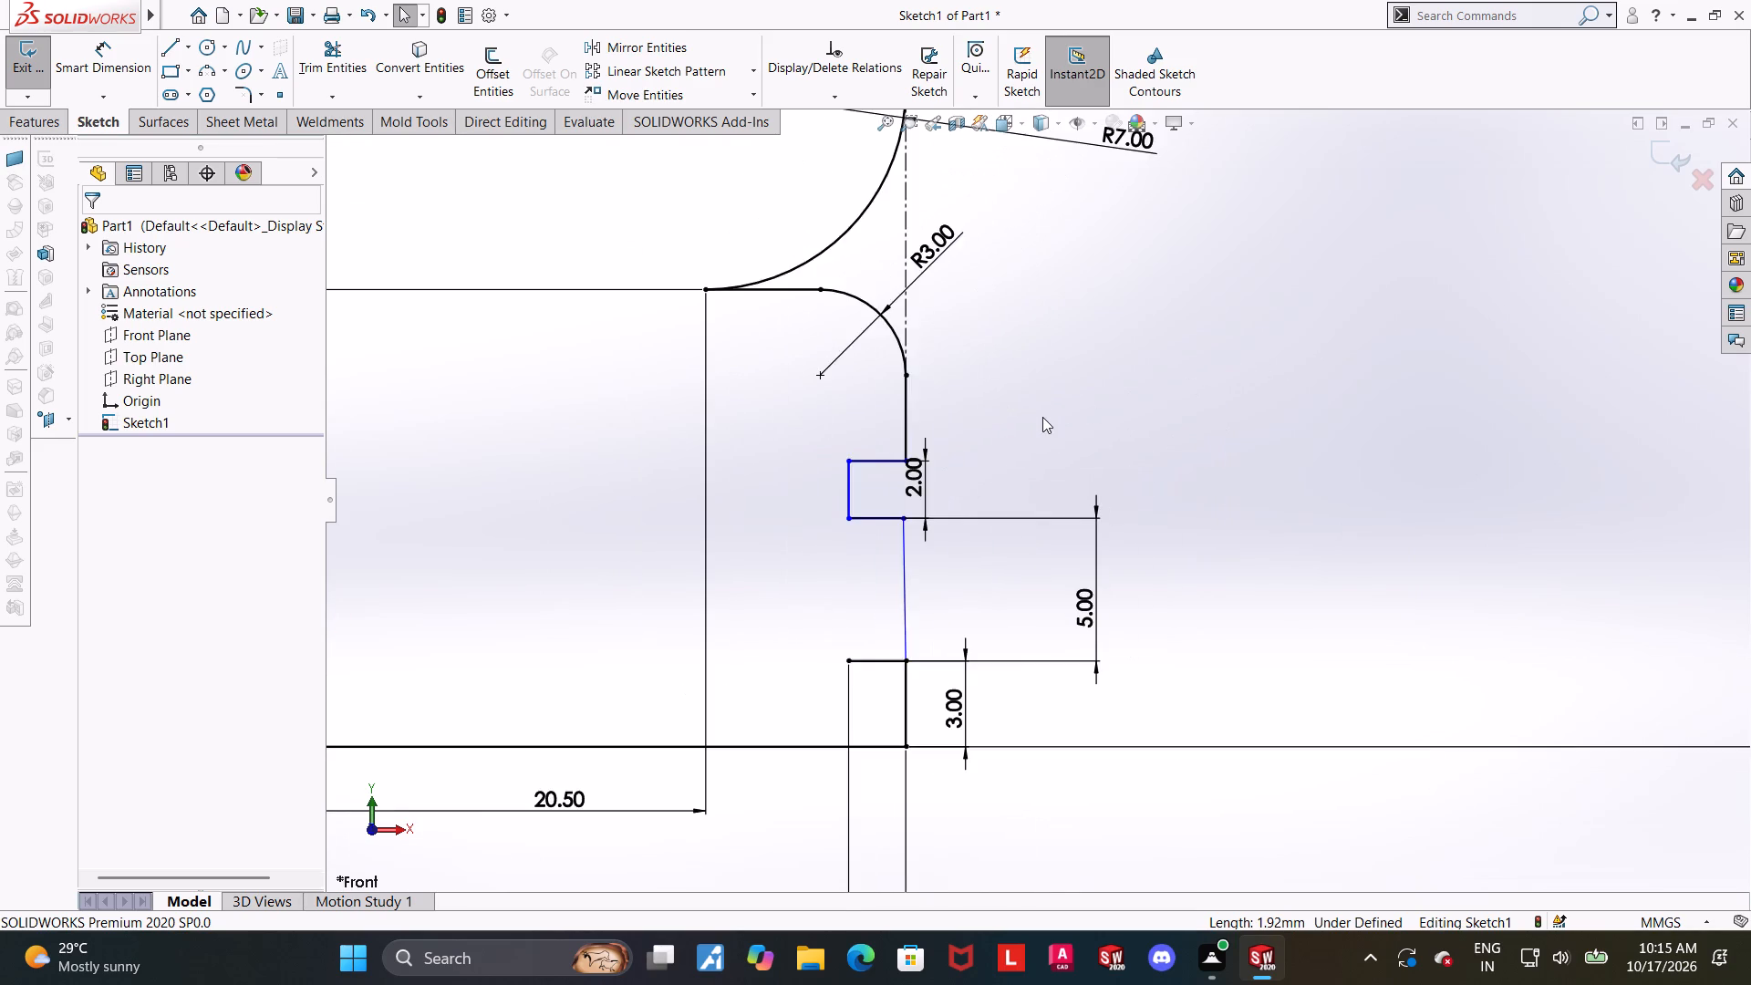
pyautogui.scroll(1, 1052, 459)
pyautogui.scroll(-2, 957, 555)
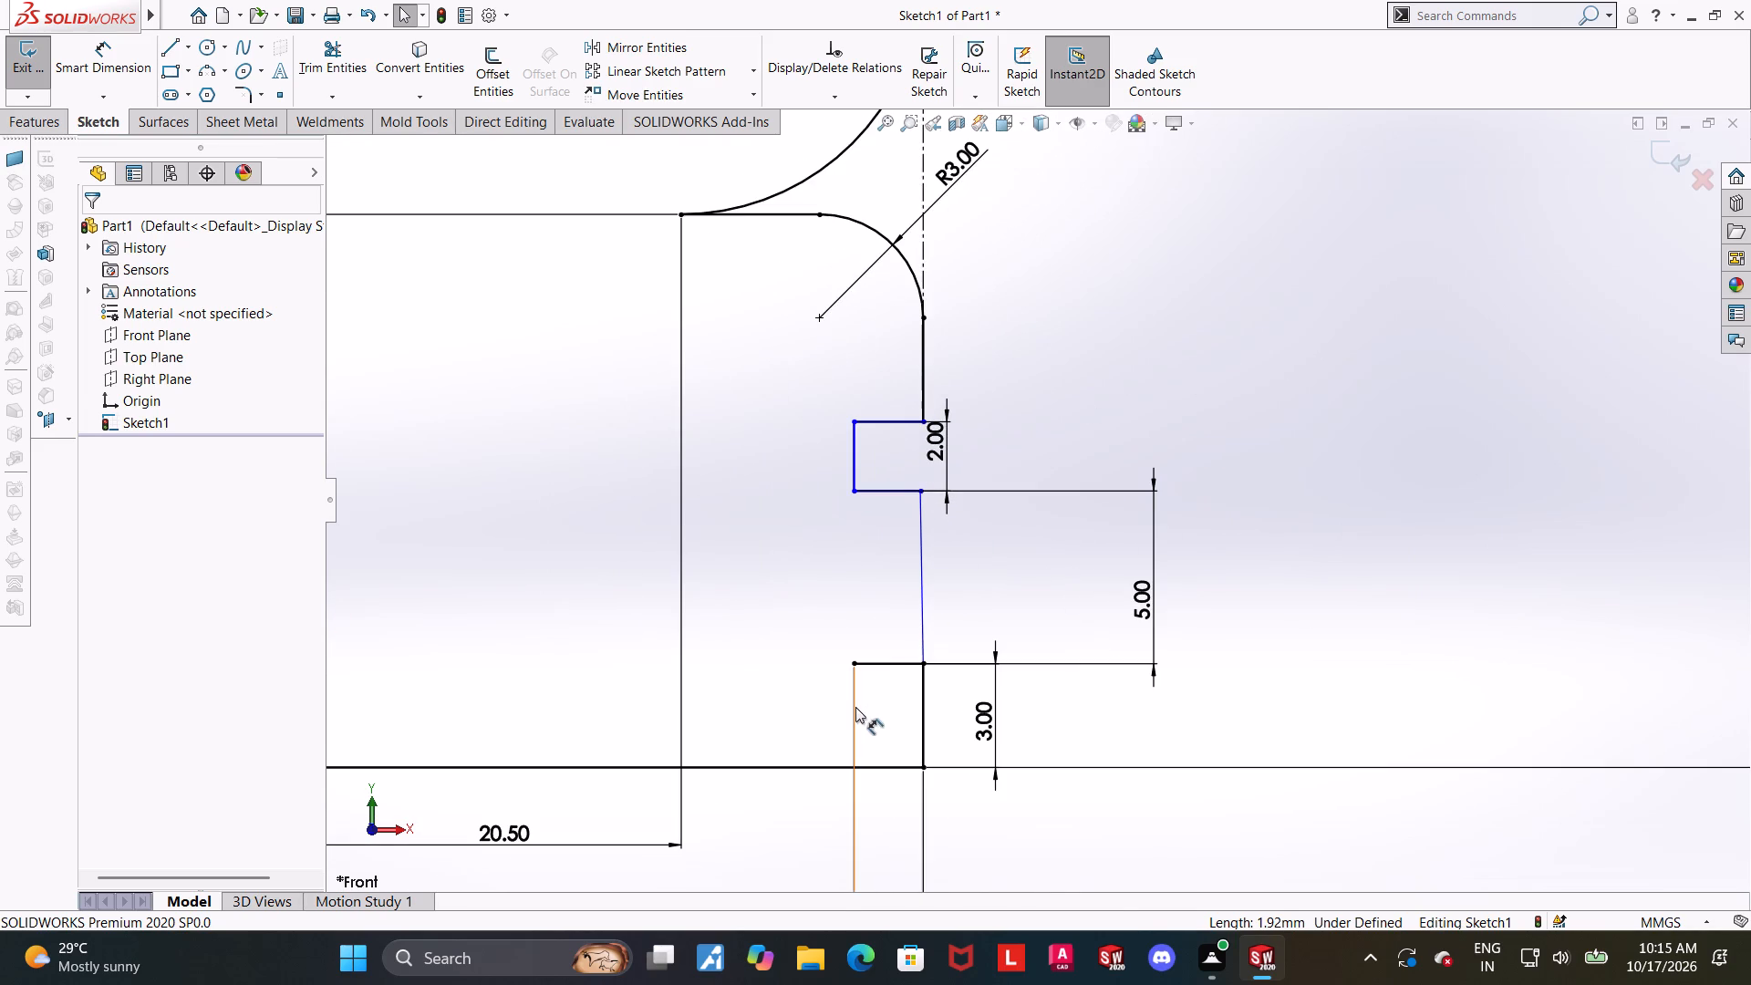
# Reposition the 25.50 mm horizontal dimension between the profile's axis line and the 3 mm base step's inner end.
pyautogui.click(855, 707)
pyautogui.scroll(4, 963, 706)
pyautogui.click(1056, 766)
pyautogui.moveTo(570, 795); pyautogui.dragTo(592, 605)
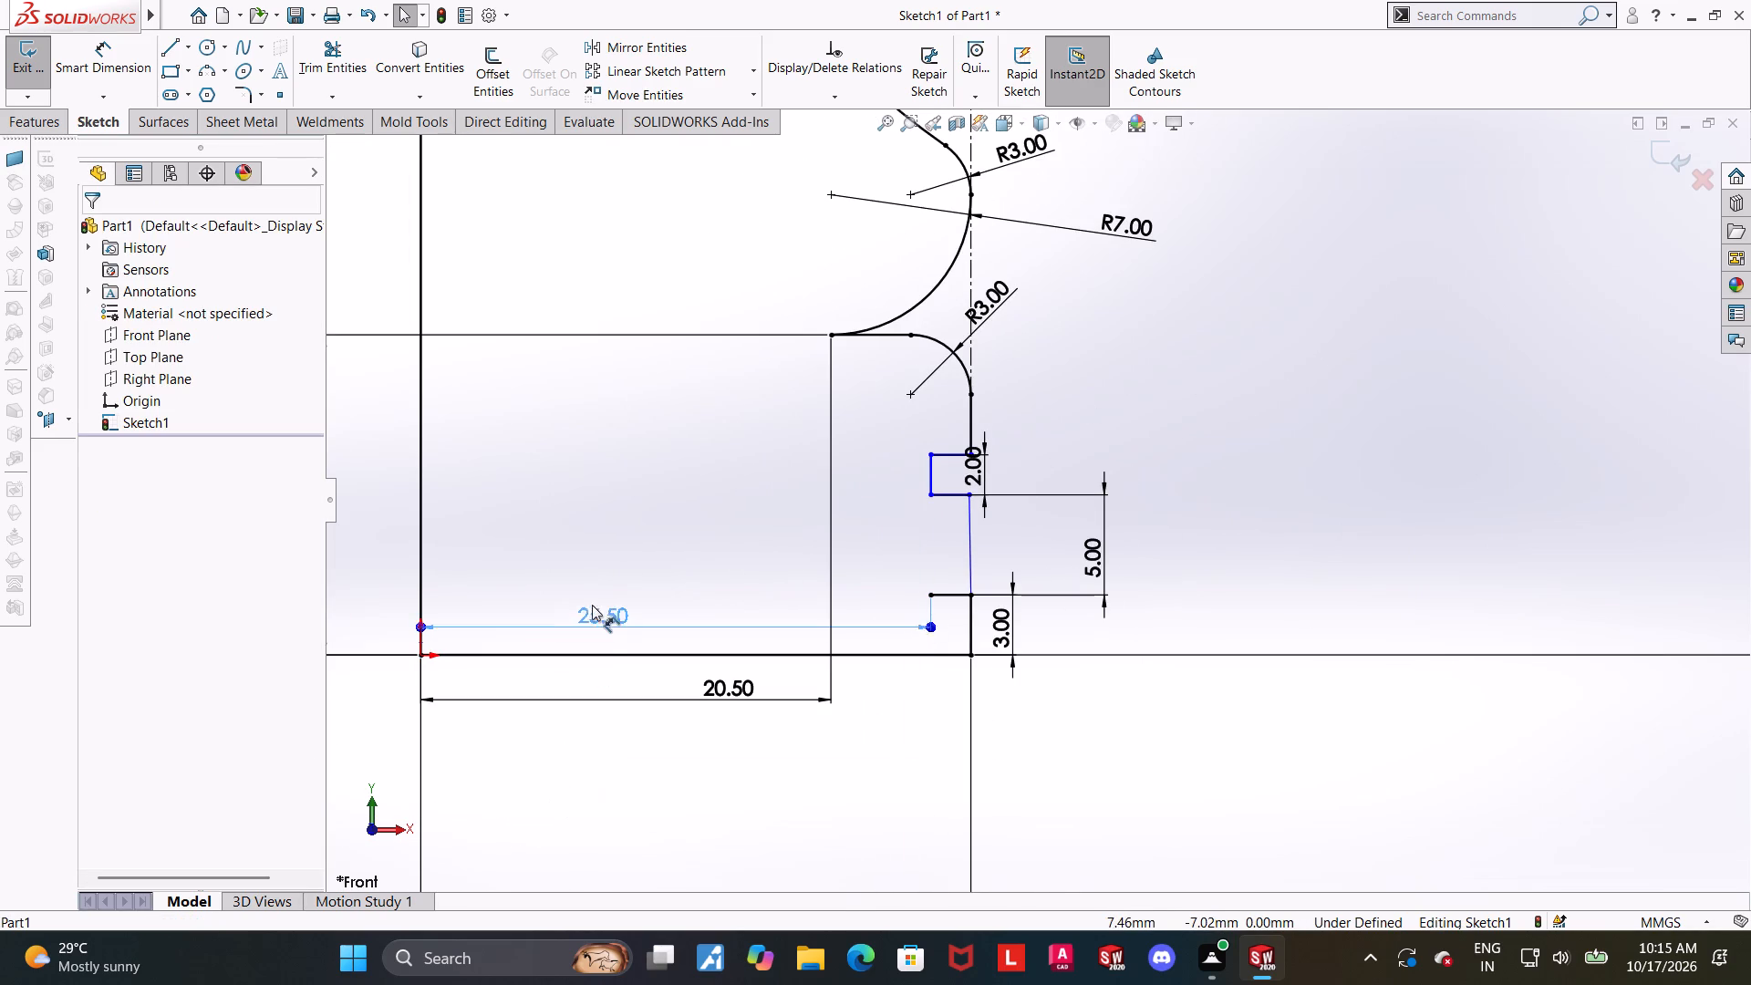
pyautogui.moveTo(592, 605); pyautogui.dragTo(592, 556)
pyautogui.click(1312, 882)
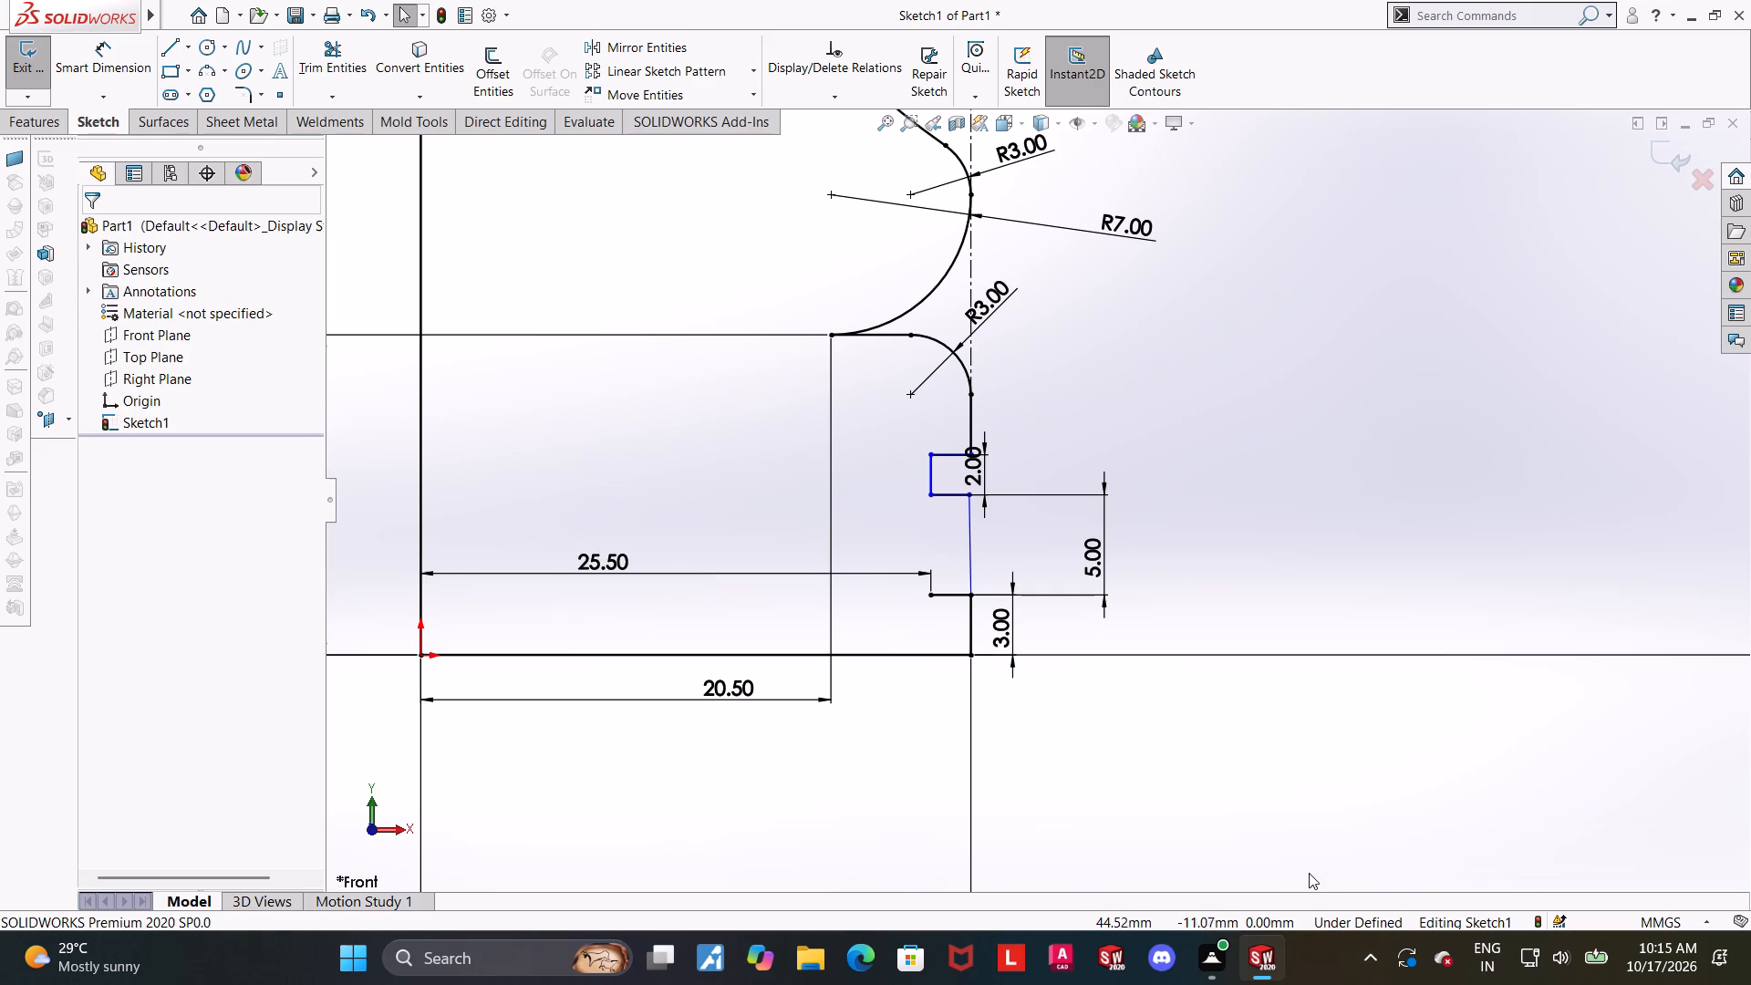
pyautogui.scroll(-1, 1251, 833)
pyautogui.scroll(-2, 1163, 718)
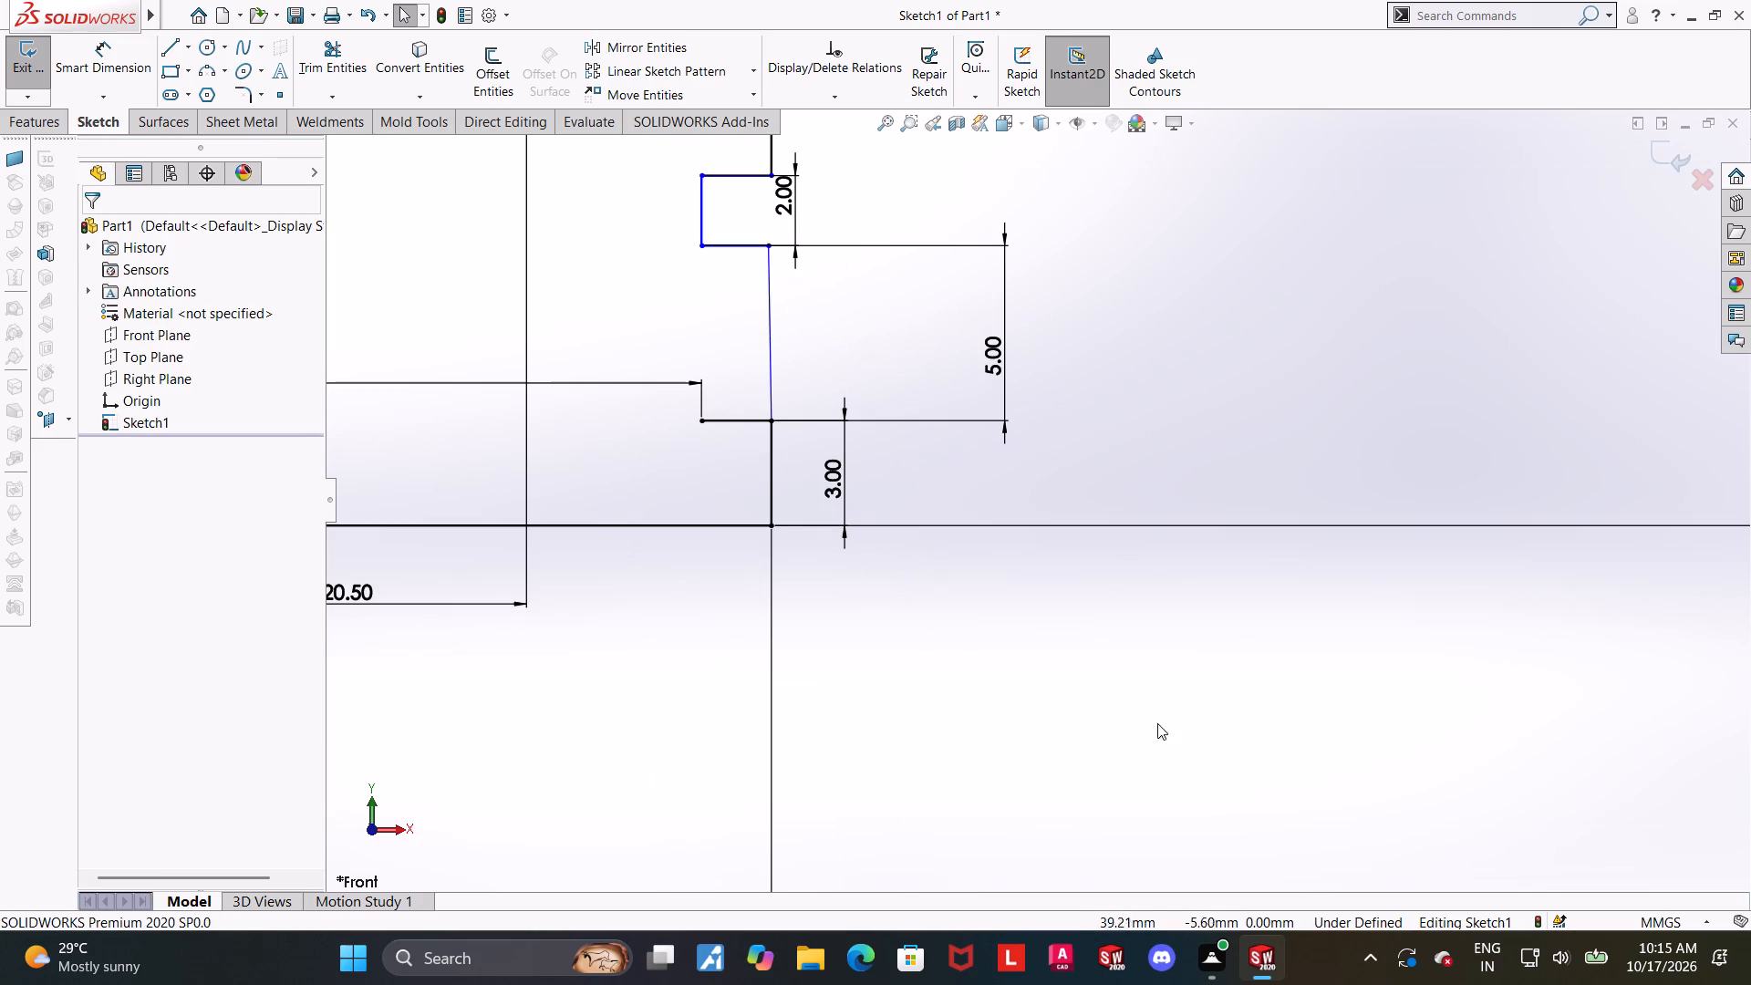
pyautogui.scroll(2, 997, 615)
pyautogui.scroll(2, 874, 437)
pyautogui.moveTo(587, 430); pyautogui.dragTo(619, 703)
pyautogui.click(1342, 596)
# Delete the 25.50 mm horizontal dimension to the base step's inner end.
pyautogui.scroll(-1, 859, 459)
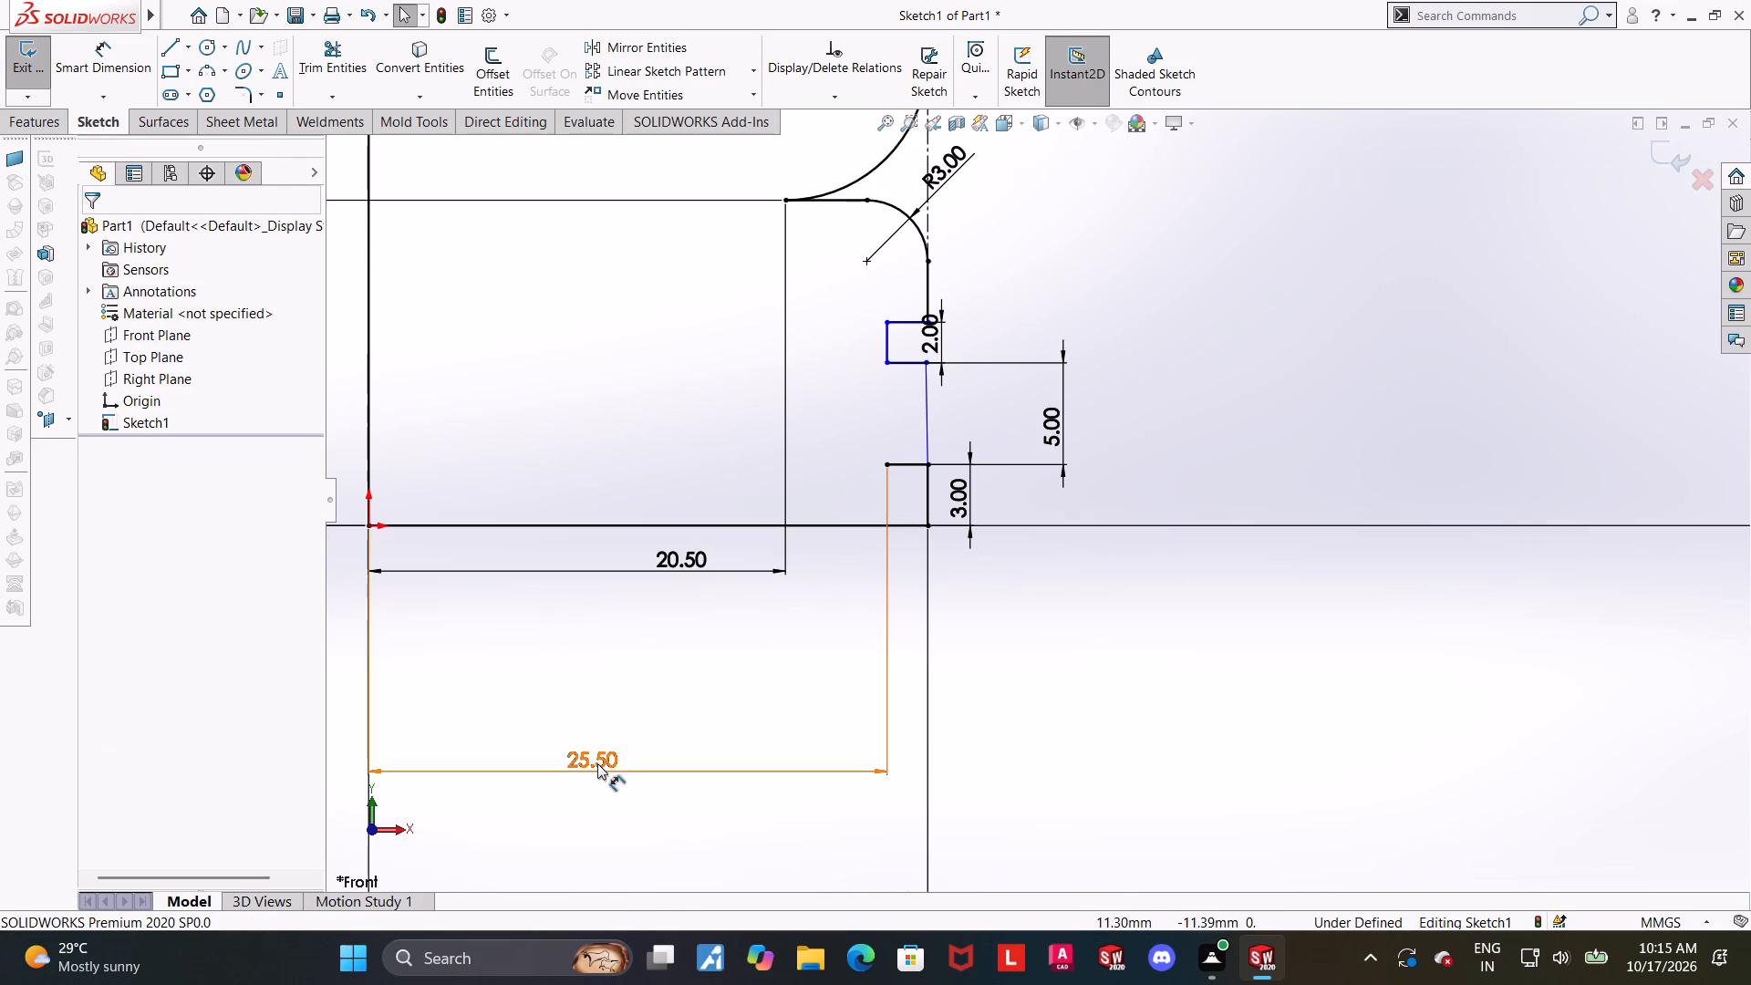
pyautogui.rightClick(597, 763)
pyautogui.click(689, 723)
pyautogui.press('Escape')
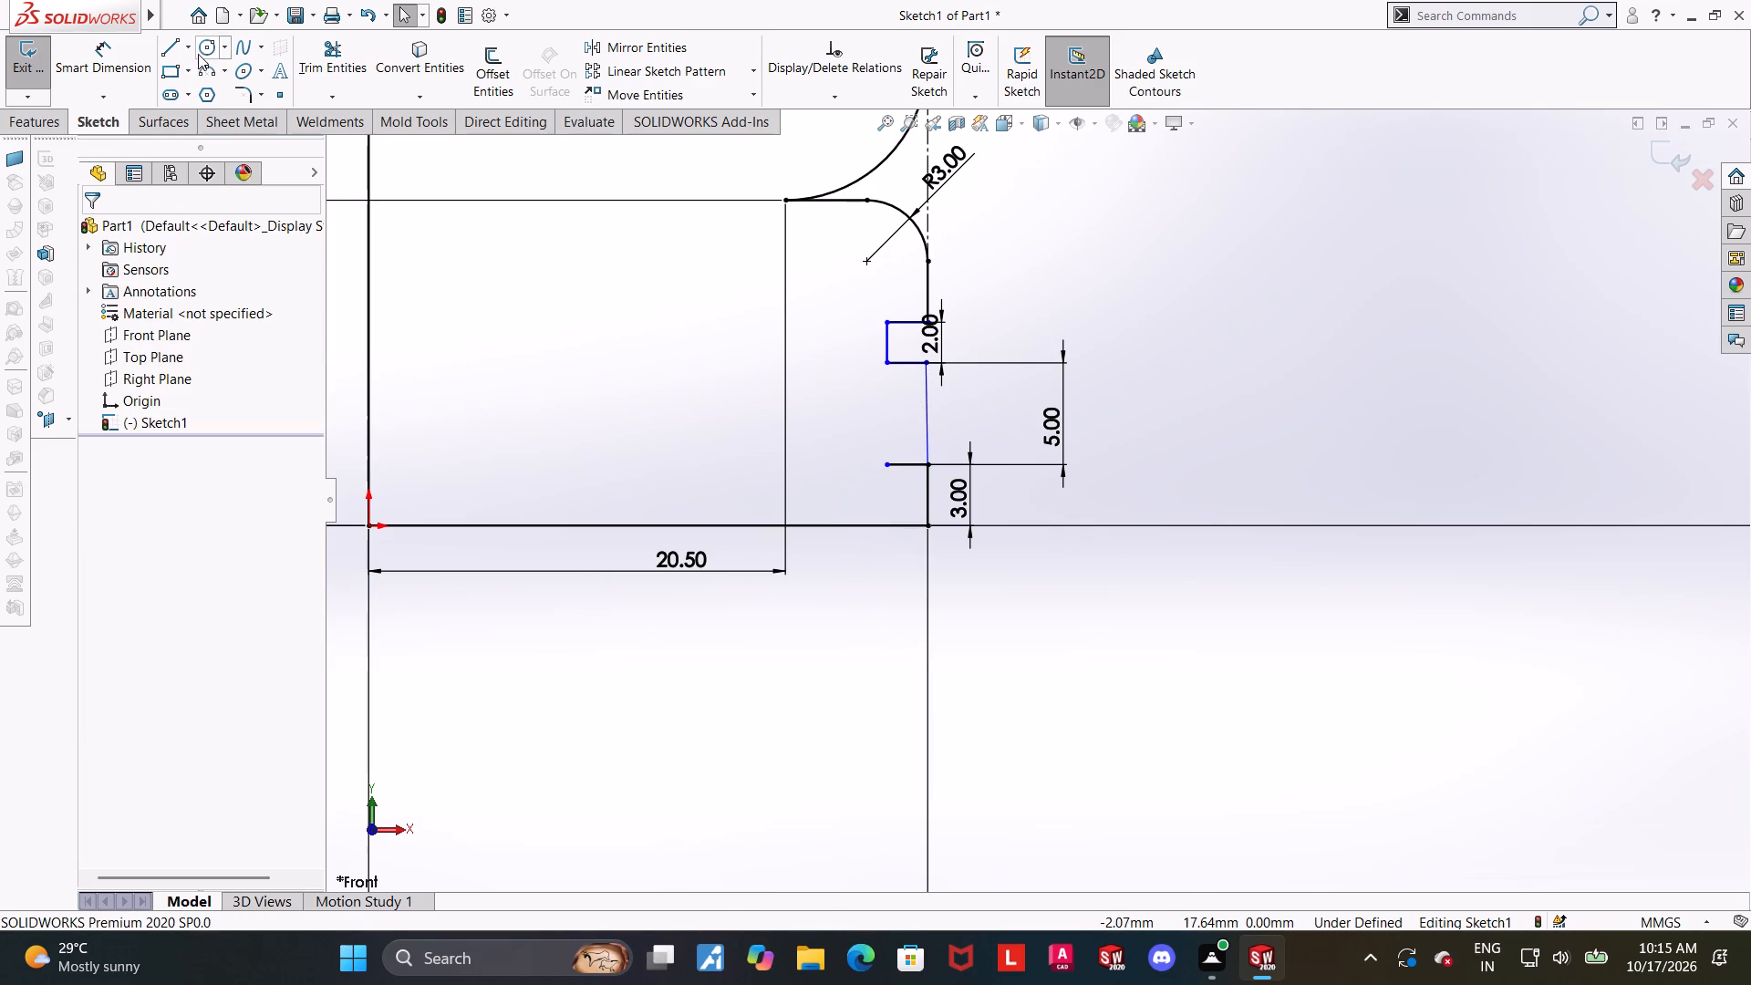
# Draw a vertical construction line about 14 mm long through the groove's inner edge, extending past the base line and above the groove.
pyautogui.click(192, 47)
pyautogui.click(200, 98)
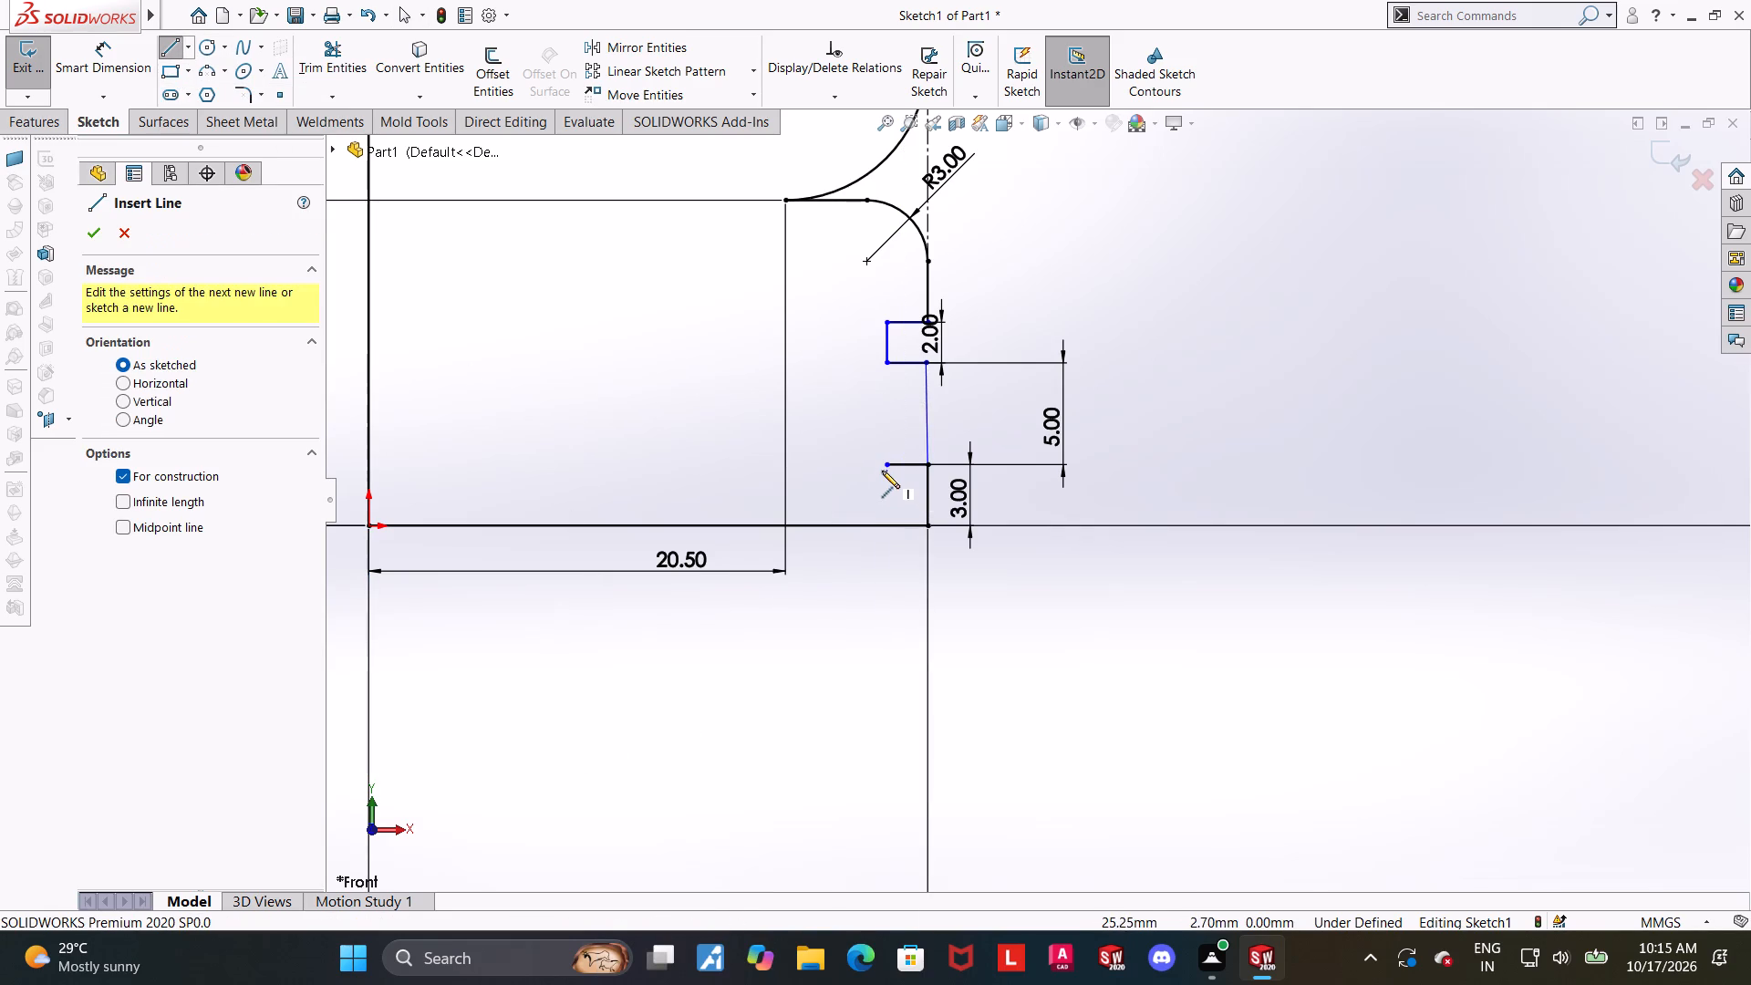
pyautogui.click(886, 564)
pyautogui.click(883, 277)
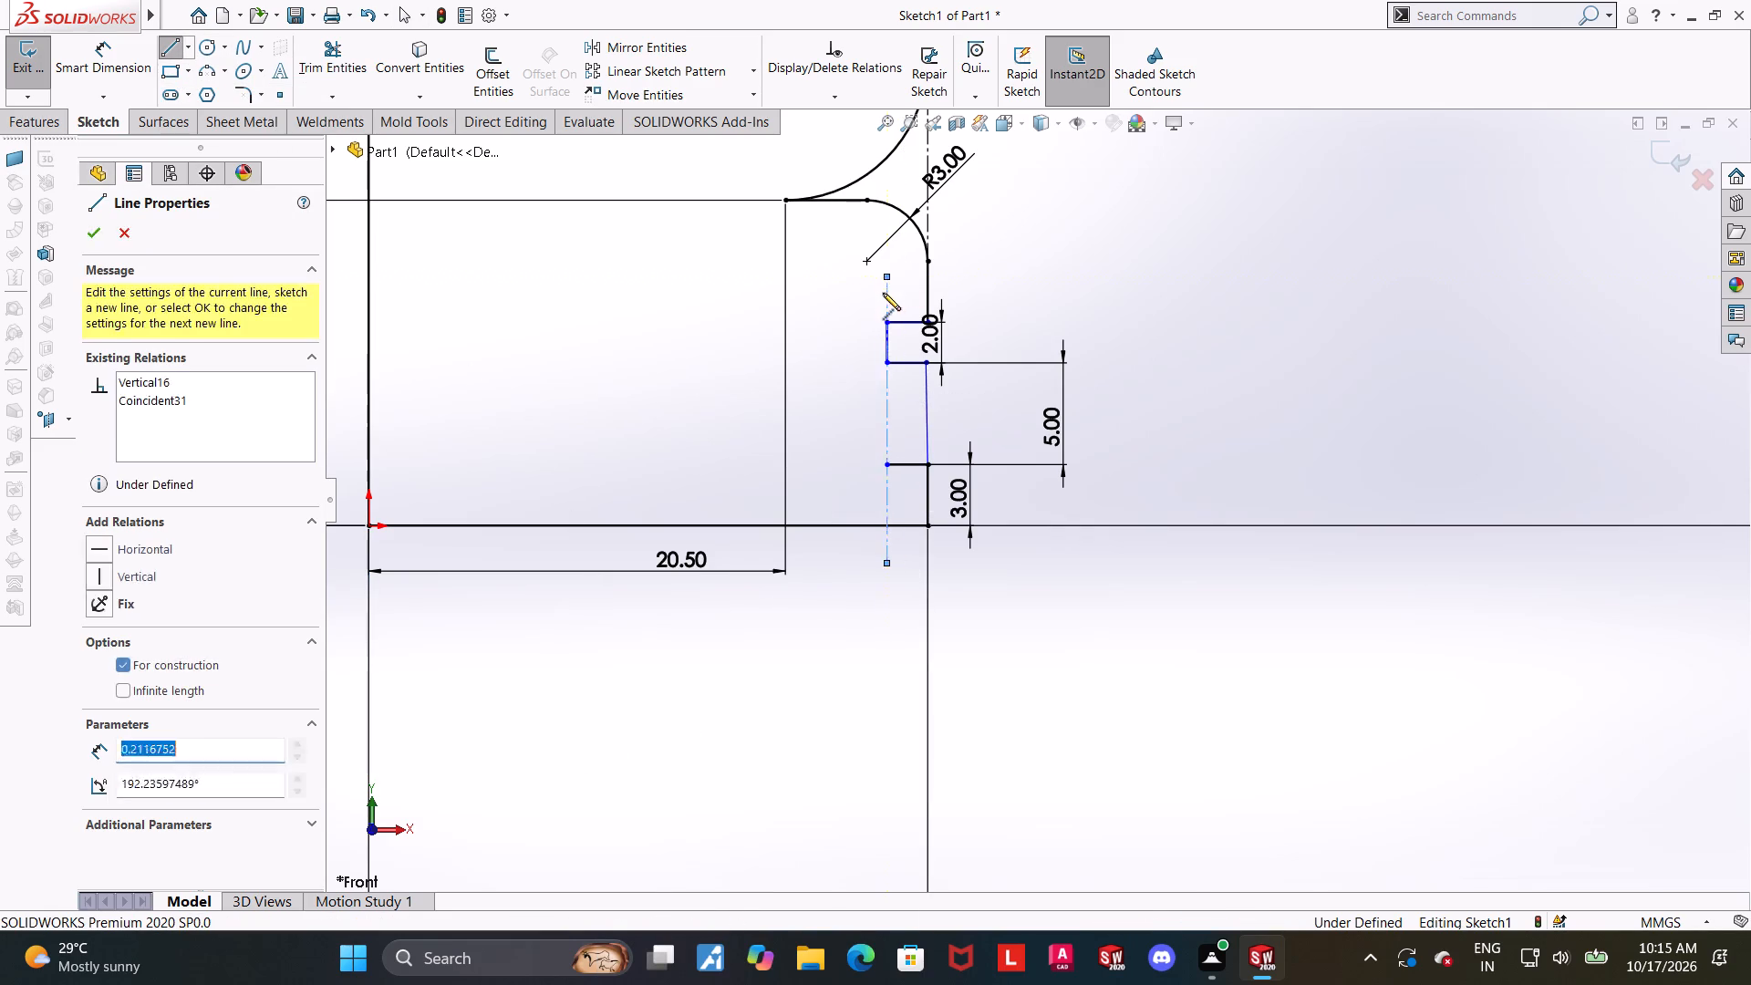
pyautogui.press('Escape')
pyautogui.press('Escape')
pyautogui.press('Escape')
# Dimension the horizontal distance from the profile's vertical axis line to the construction line's lower end, placed below the base.
pyautogui.click(125, 57)
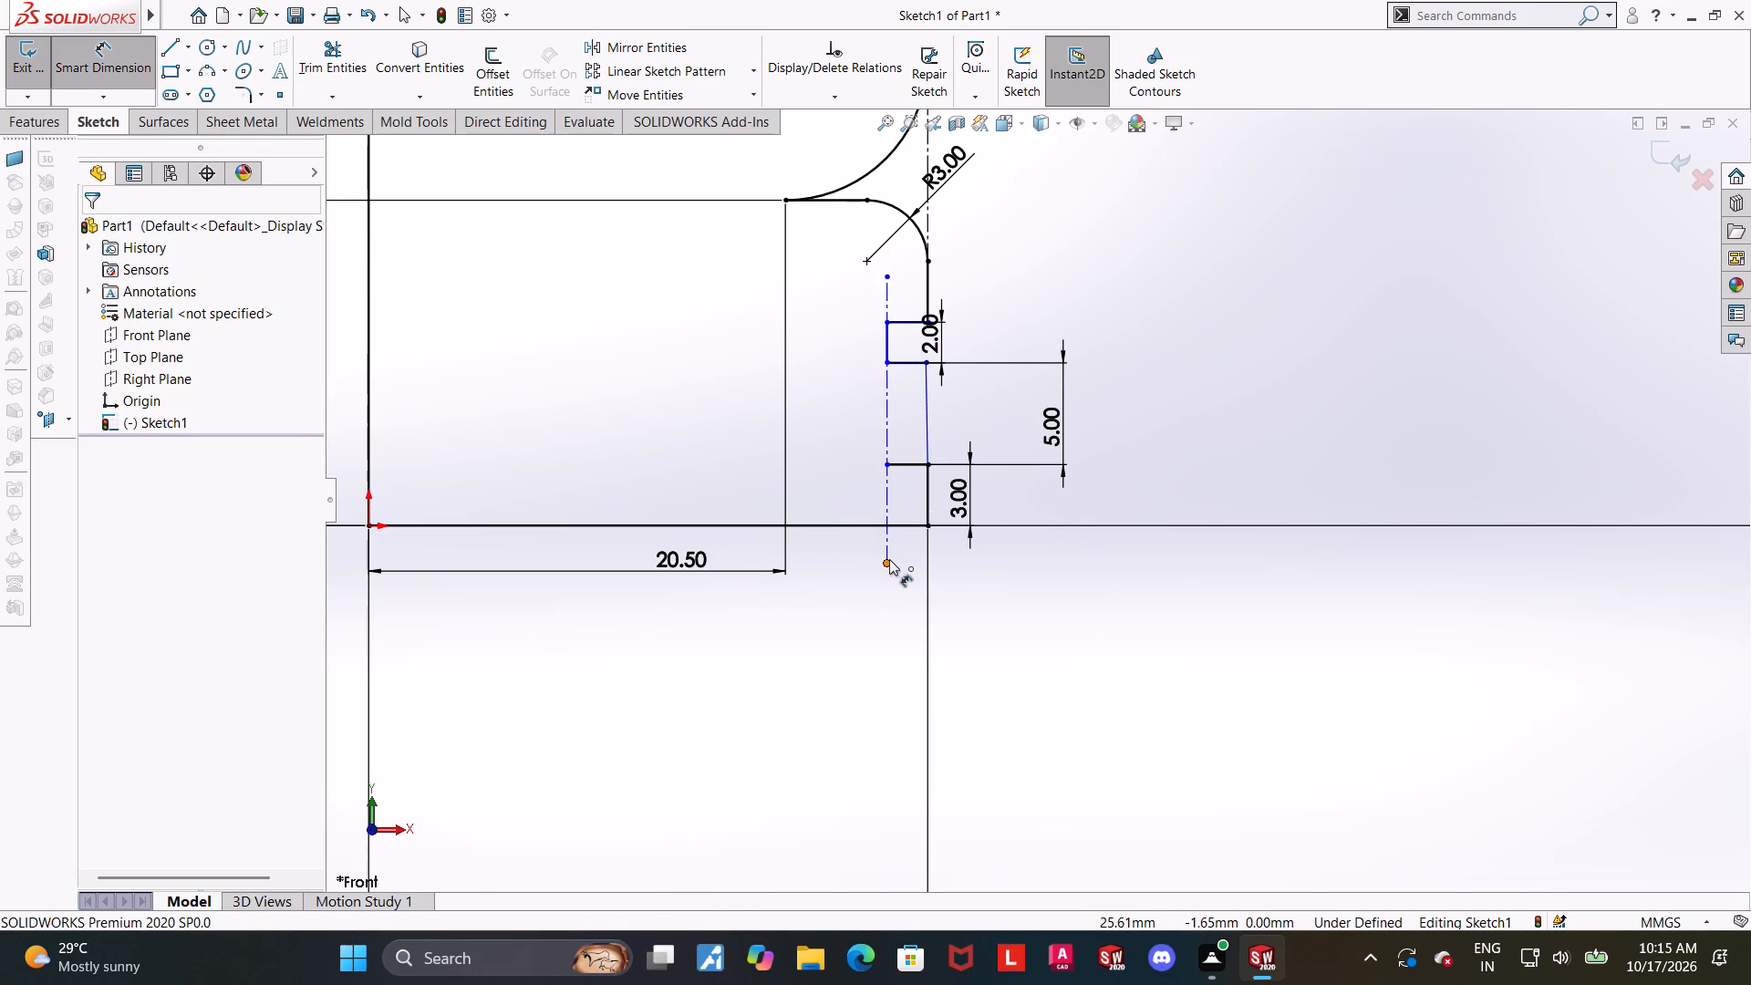
pyautogui.click(889, 562)
pyautogui.click(371, 463)
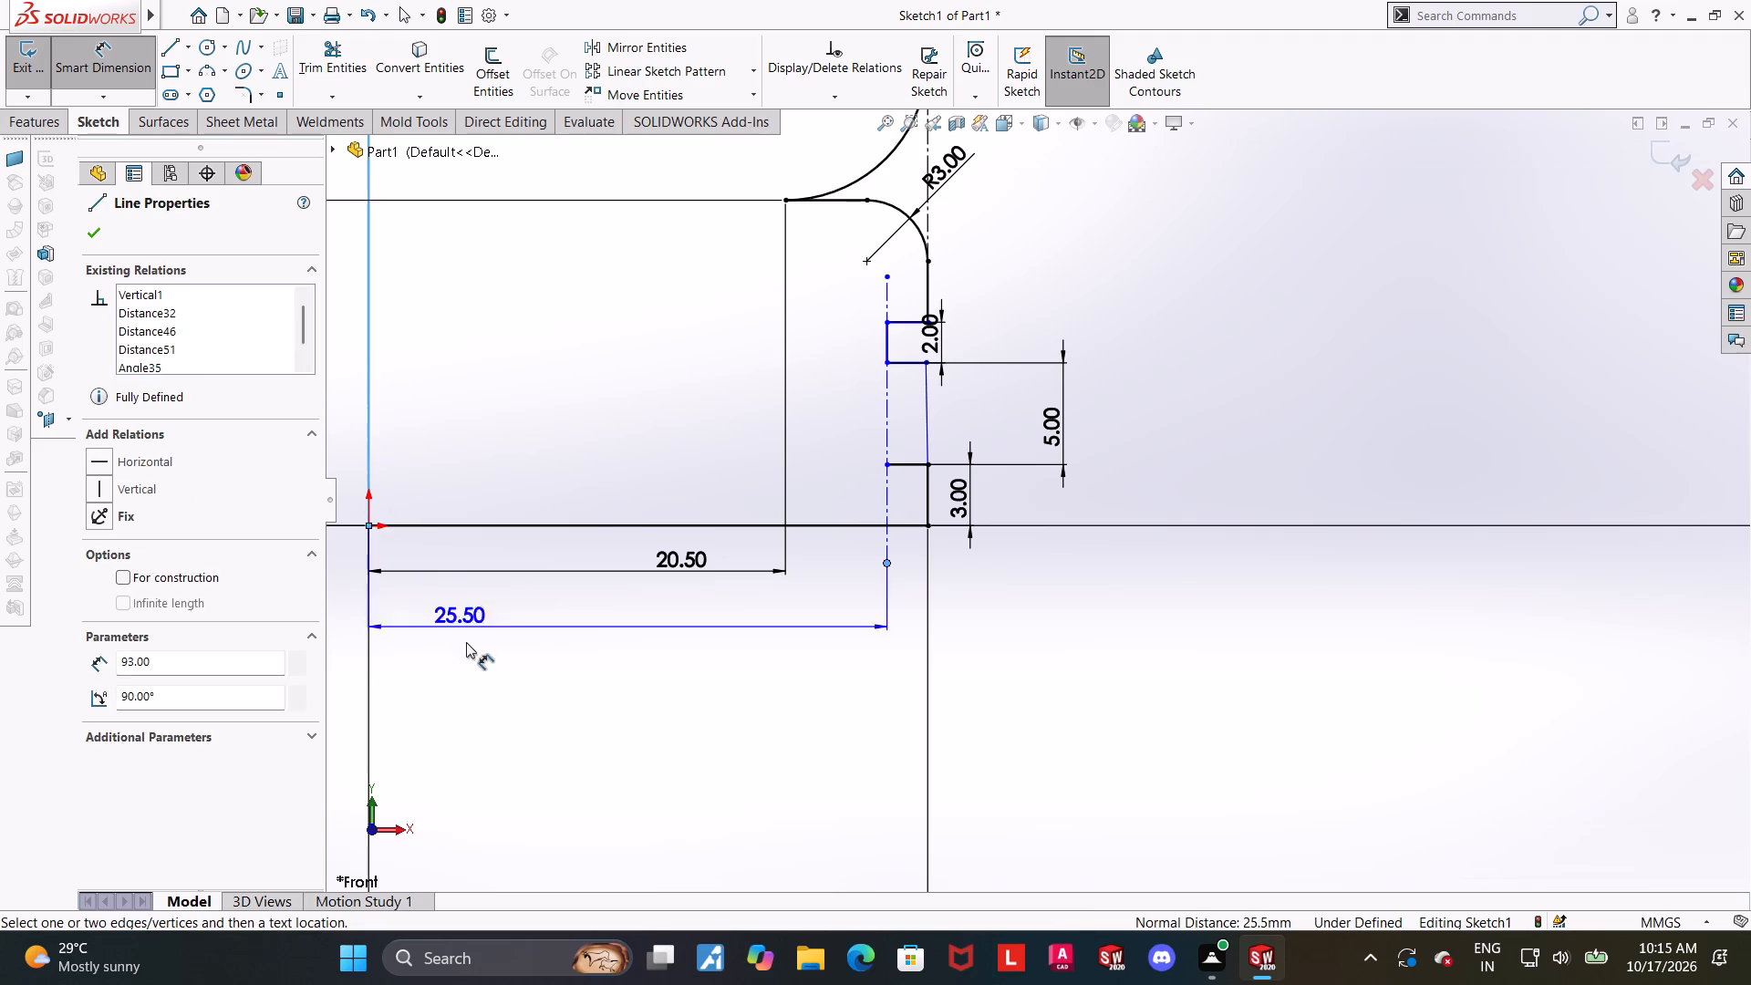
pyautogui.click(469, 653)
pyautogui.click(395, 621)
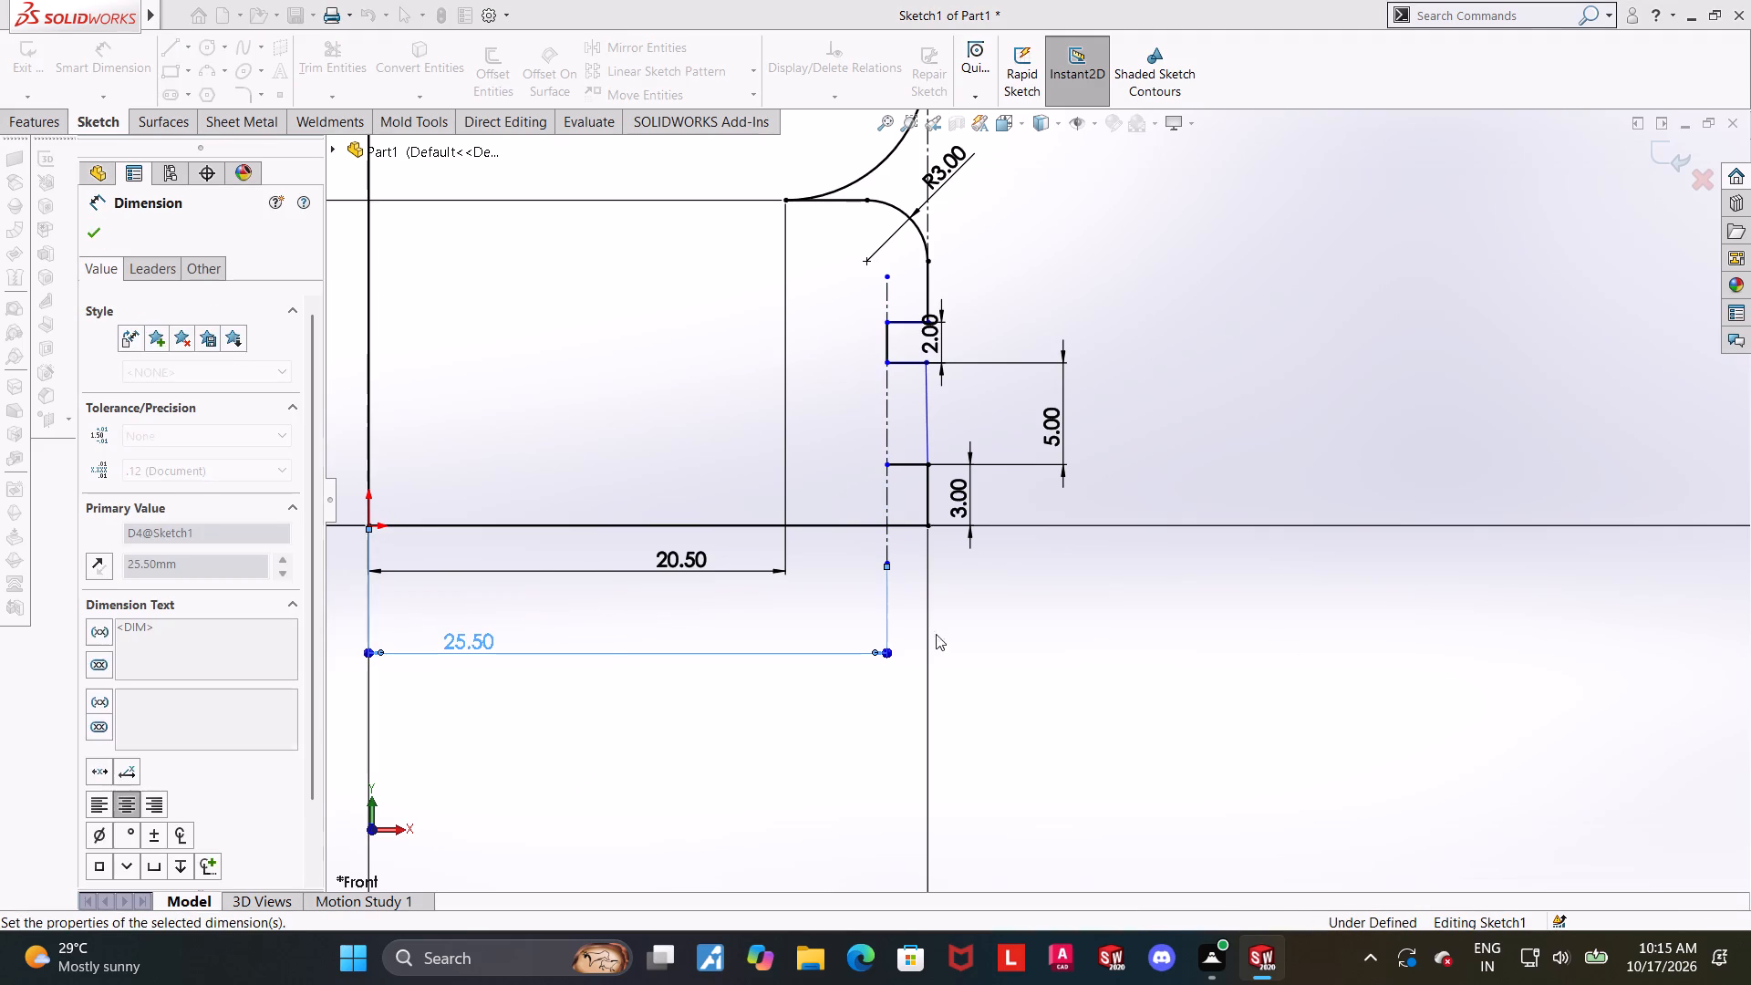
pyautogui.click(1515, 643)
# Make the groove's 2 mm inner vertical edge collinear with the vertical construction line.
pyautogui.scroll(-3, 945, 380)
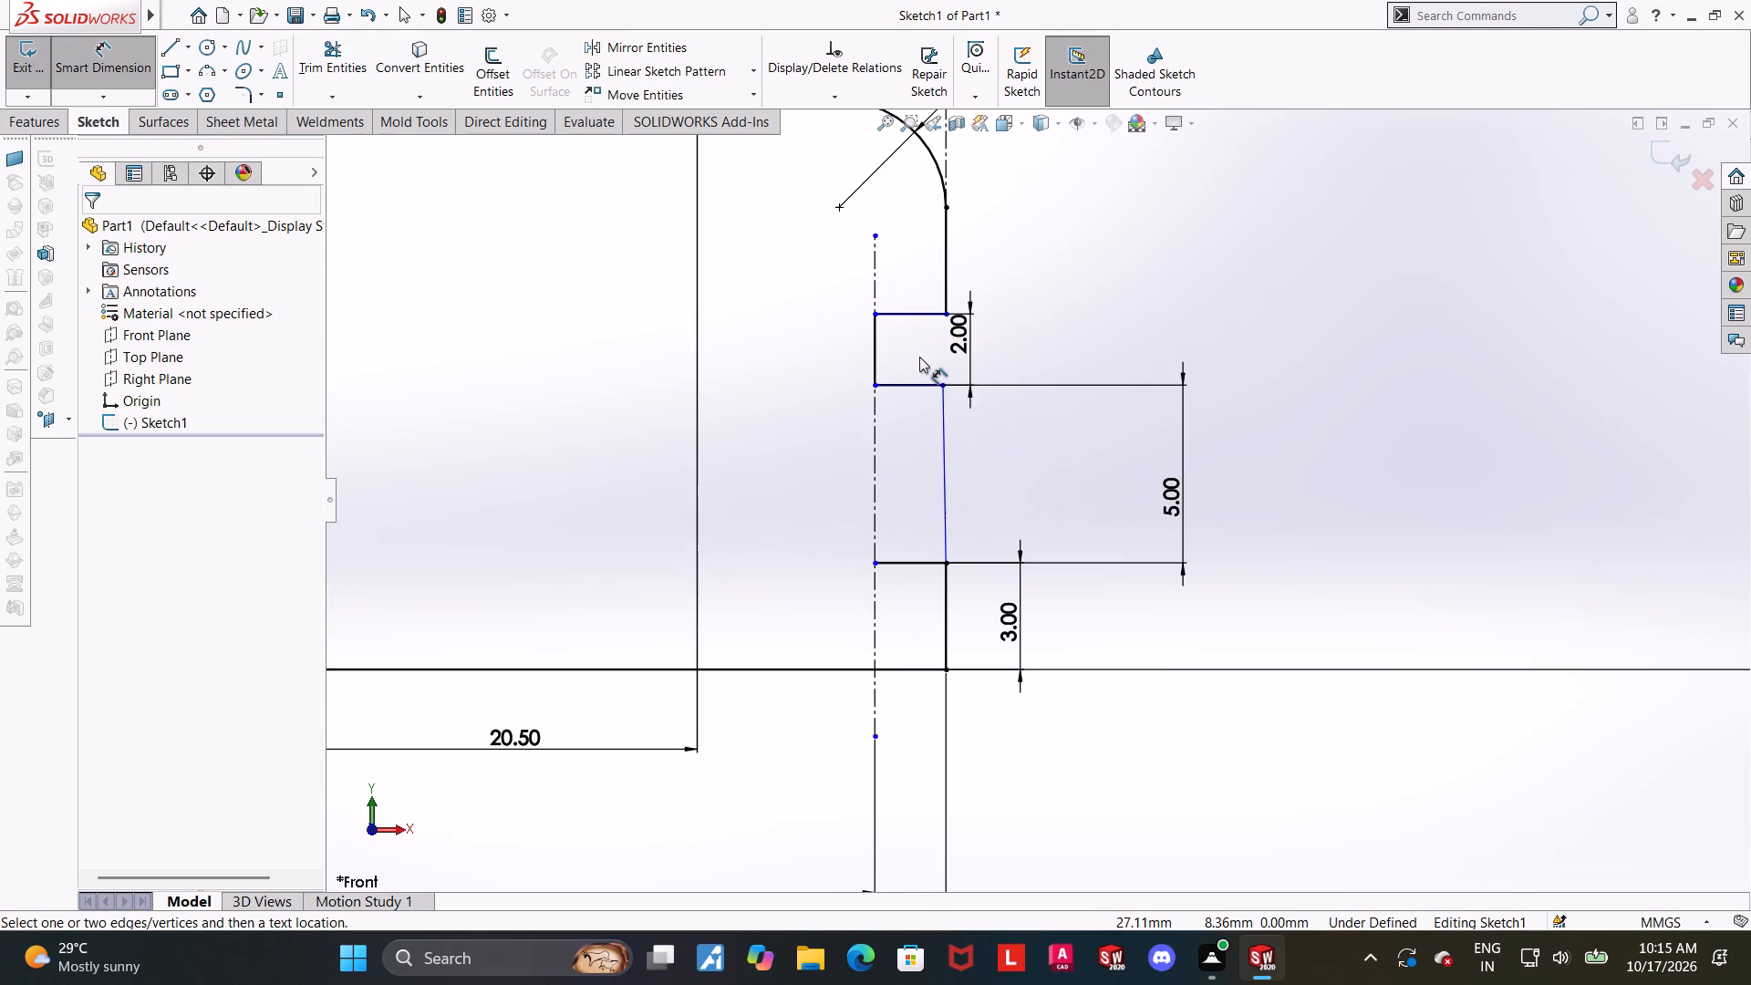
pyautogui.scroll(-1, 919, 357)
pyautogui.press('Escape')
pyautogui.click(874, 345)
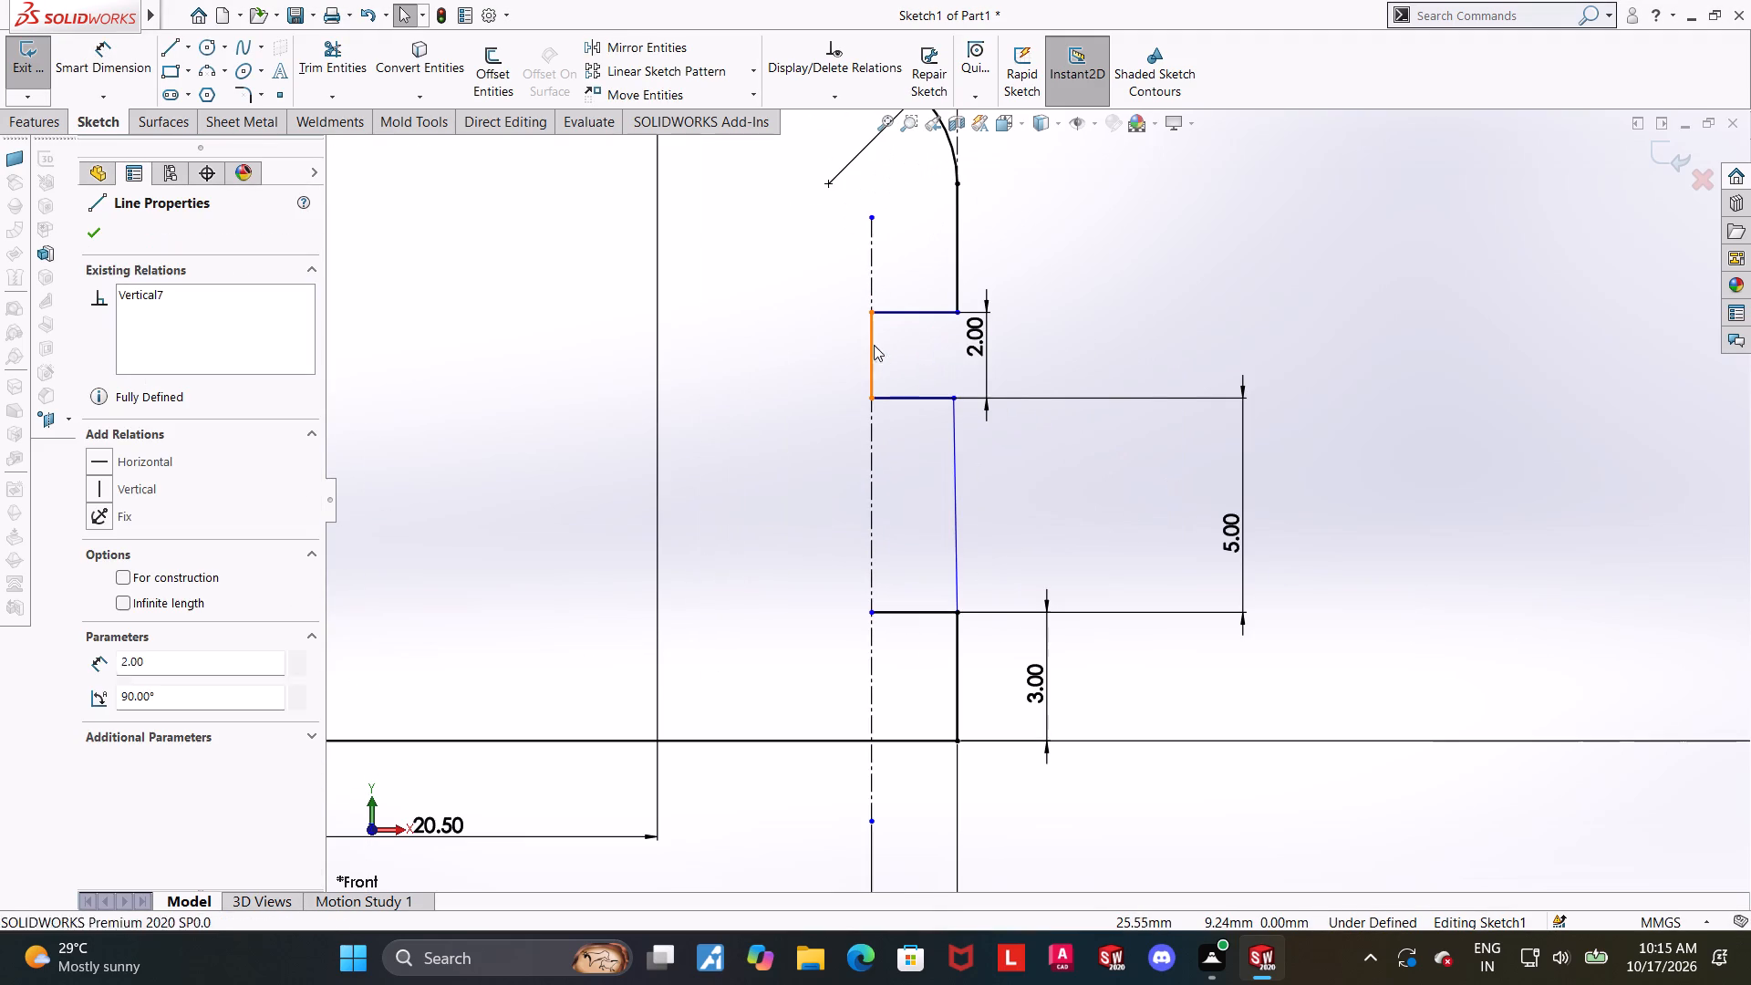
pyautogui.keyDown('ctrl'); pyautogui.click(875, 421); pyautogui.keyUp('ctrl')
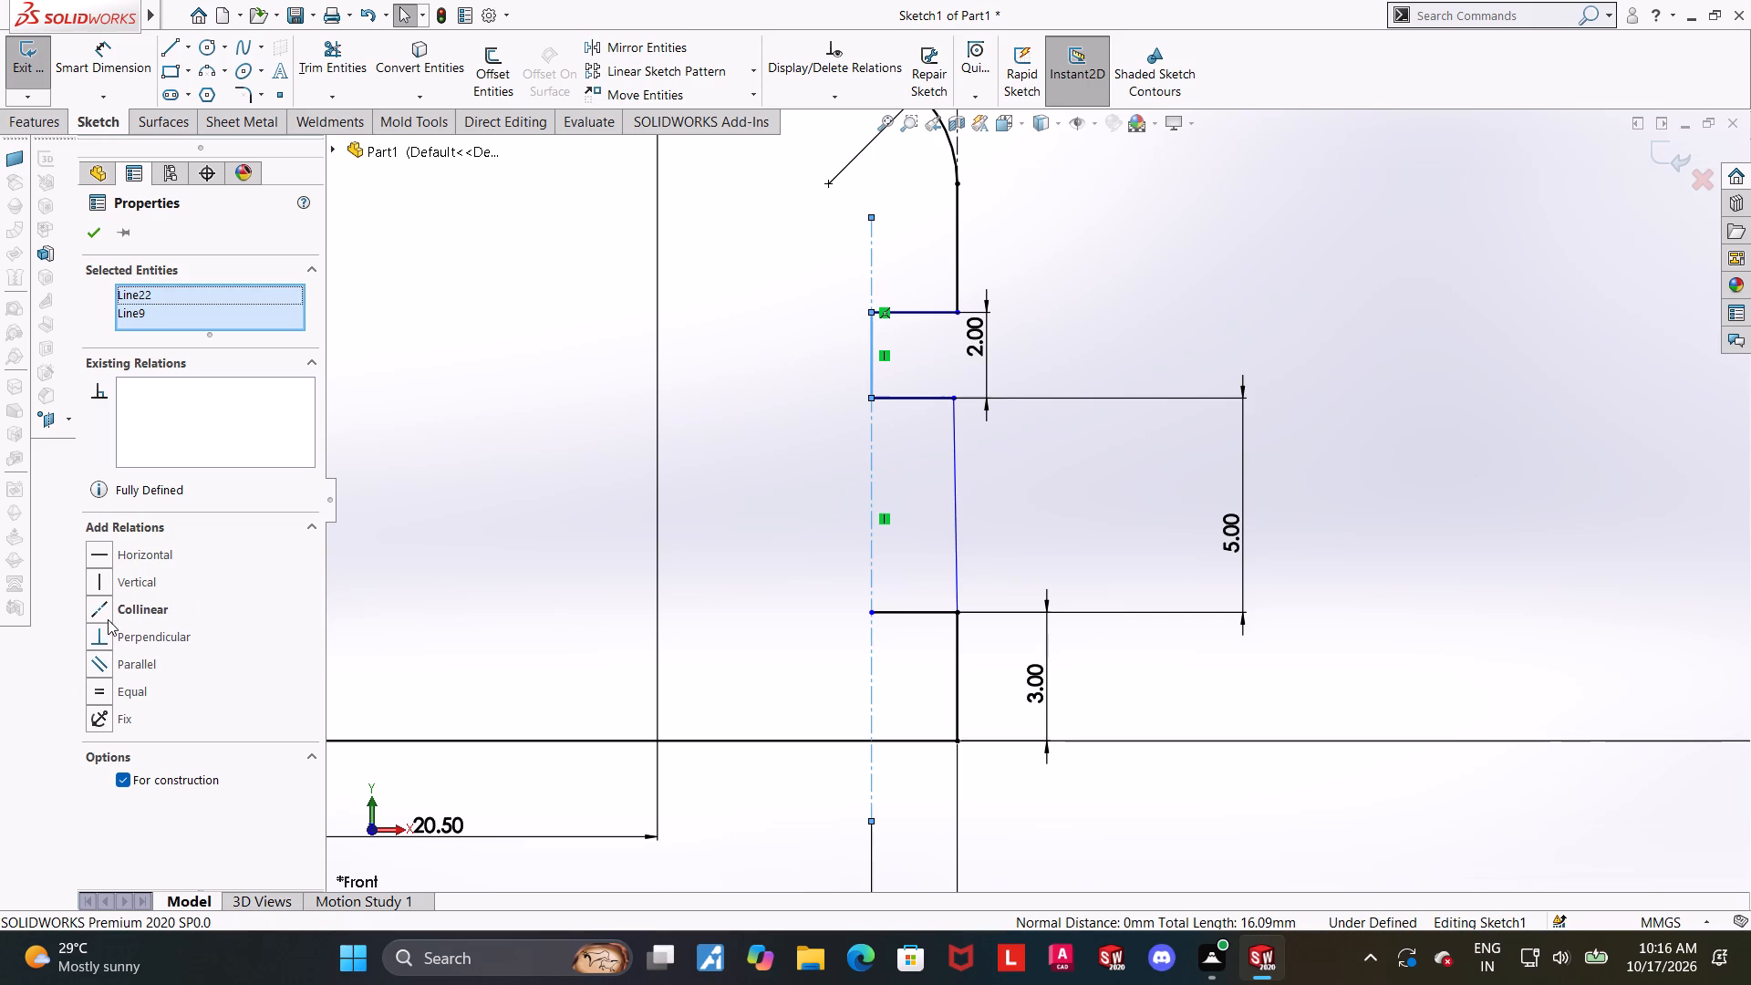
pyautogui.click(108, 617)
pyautogui.click(1245, 768)
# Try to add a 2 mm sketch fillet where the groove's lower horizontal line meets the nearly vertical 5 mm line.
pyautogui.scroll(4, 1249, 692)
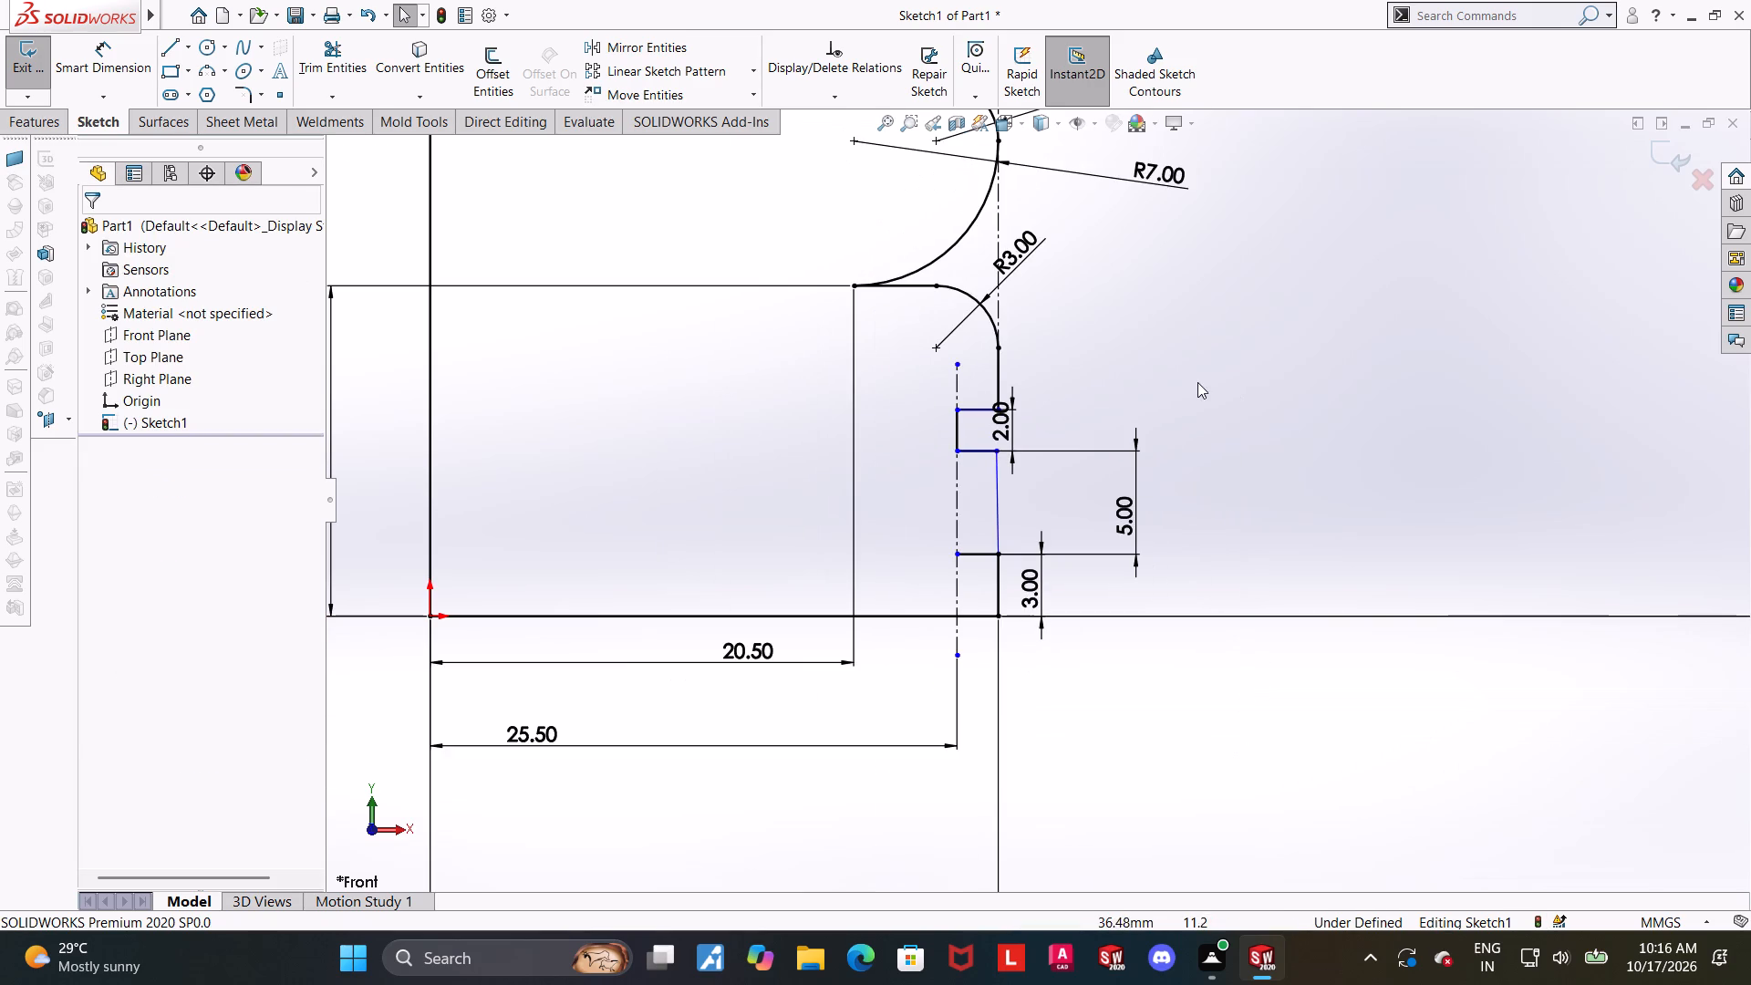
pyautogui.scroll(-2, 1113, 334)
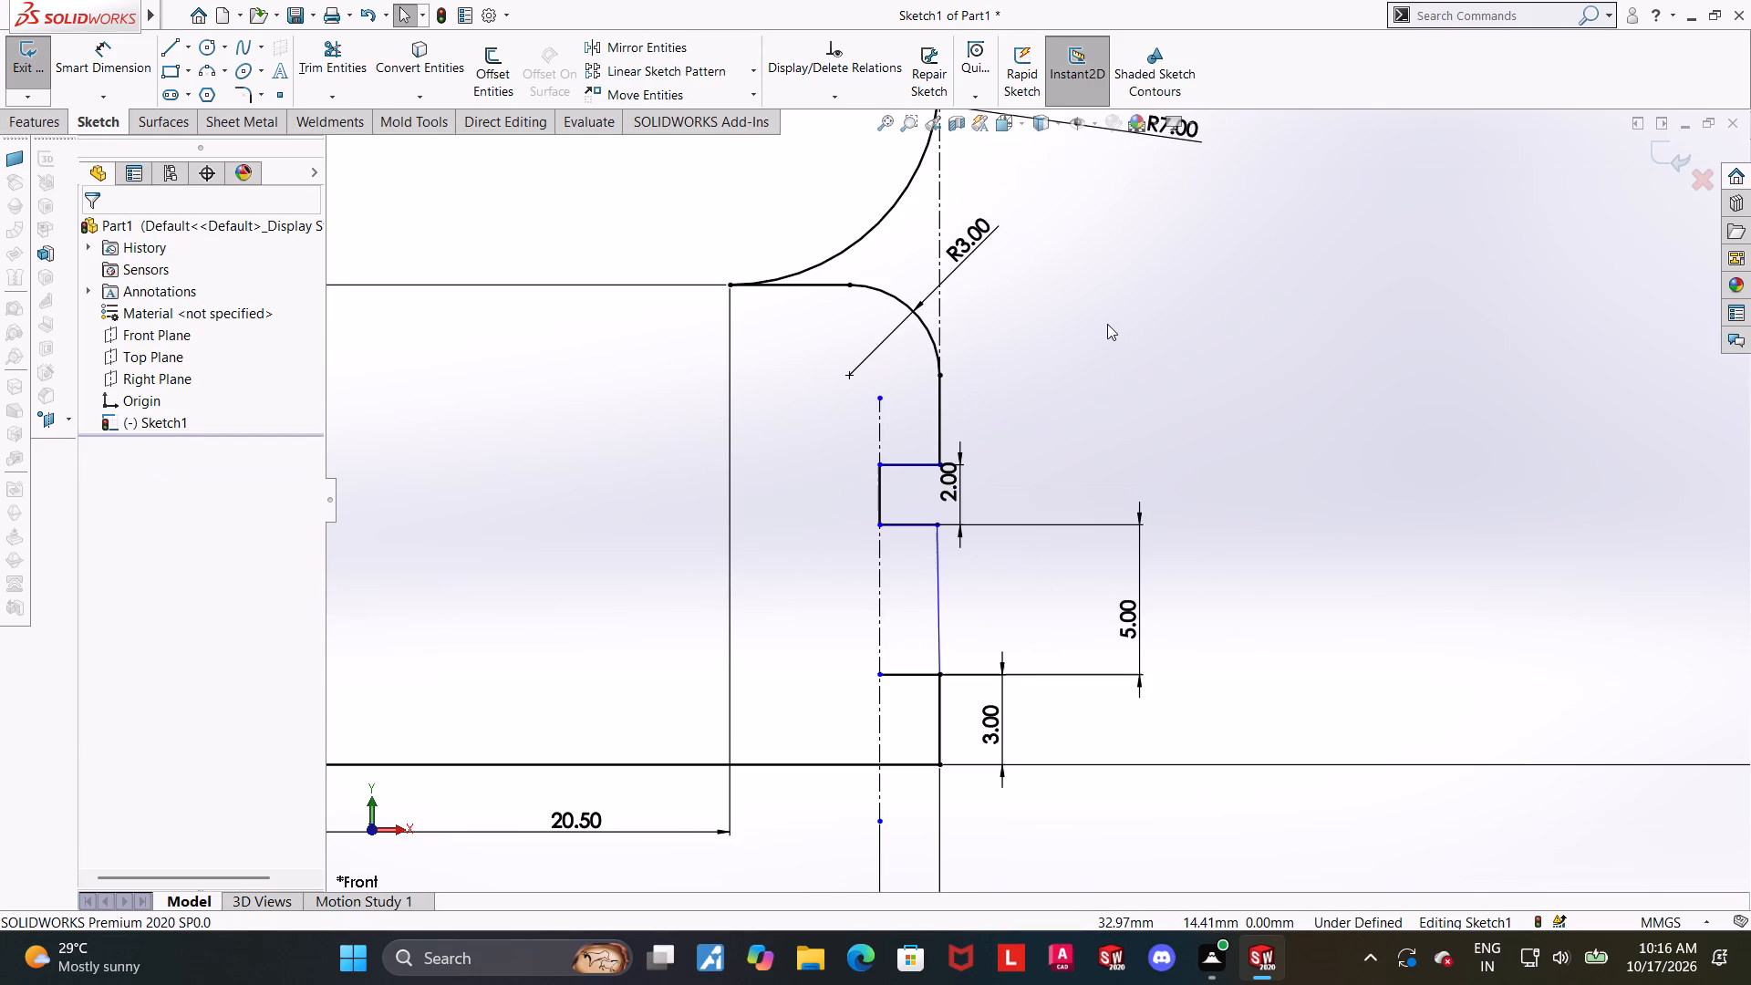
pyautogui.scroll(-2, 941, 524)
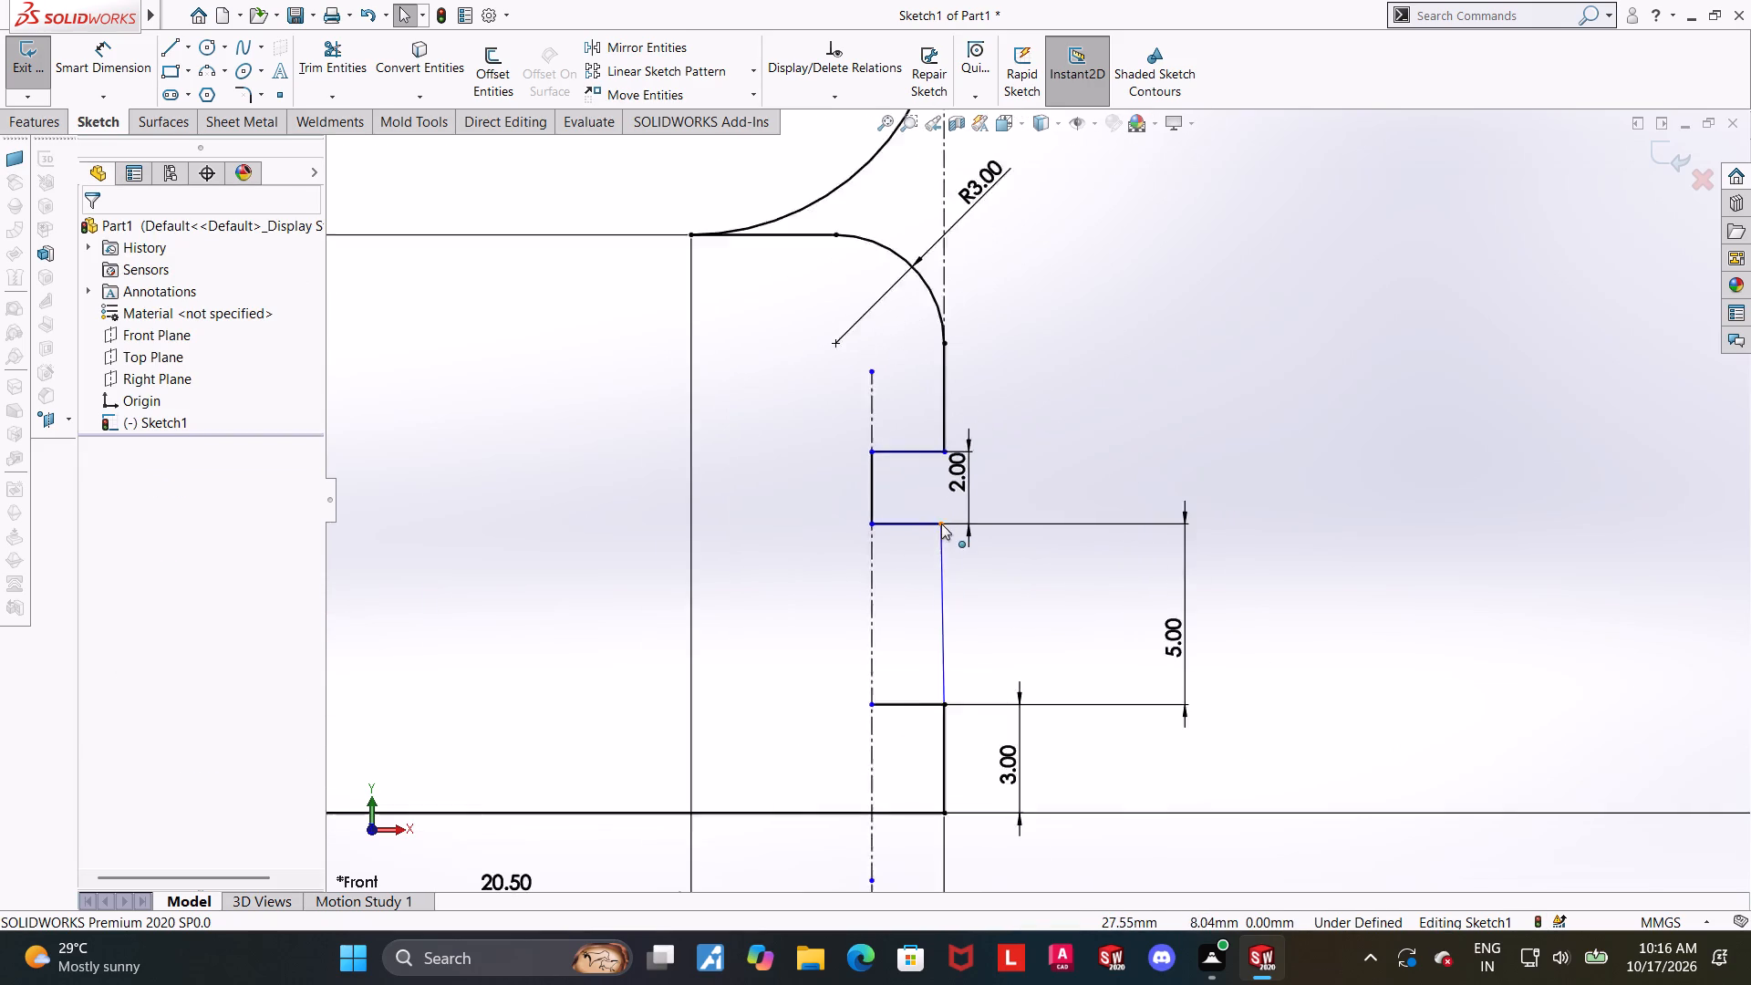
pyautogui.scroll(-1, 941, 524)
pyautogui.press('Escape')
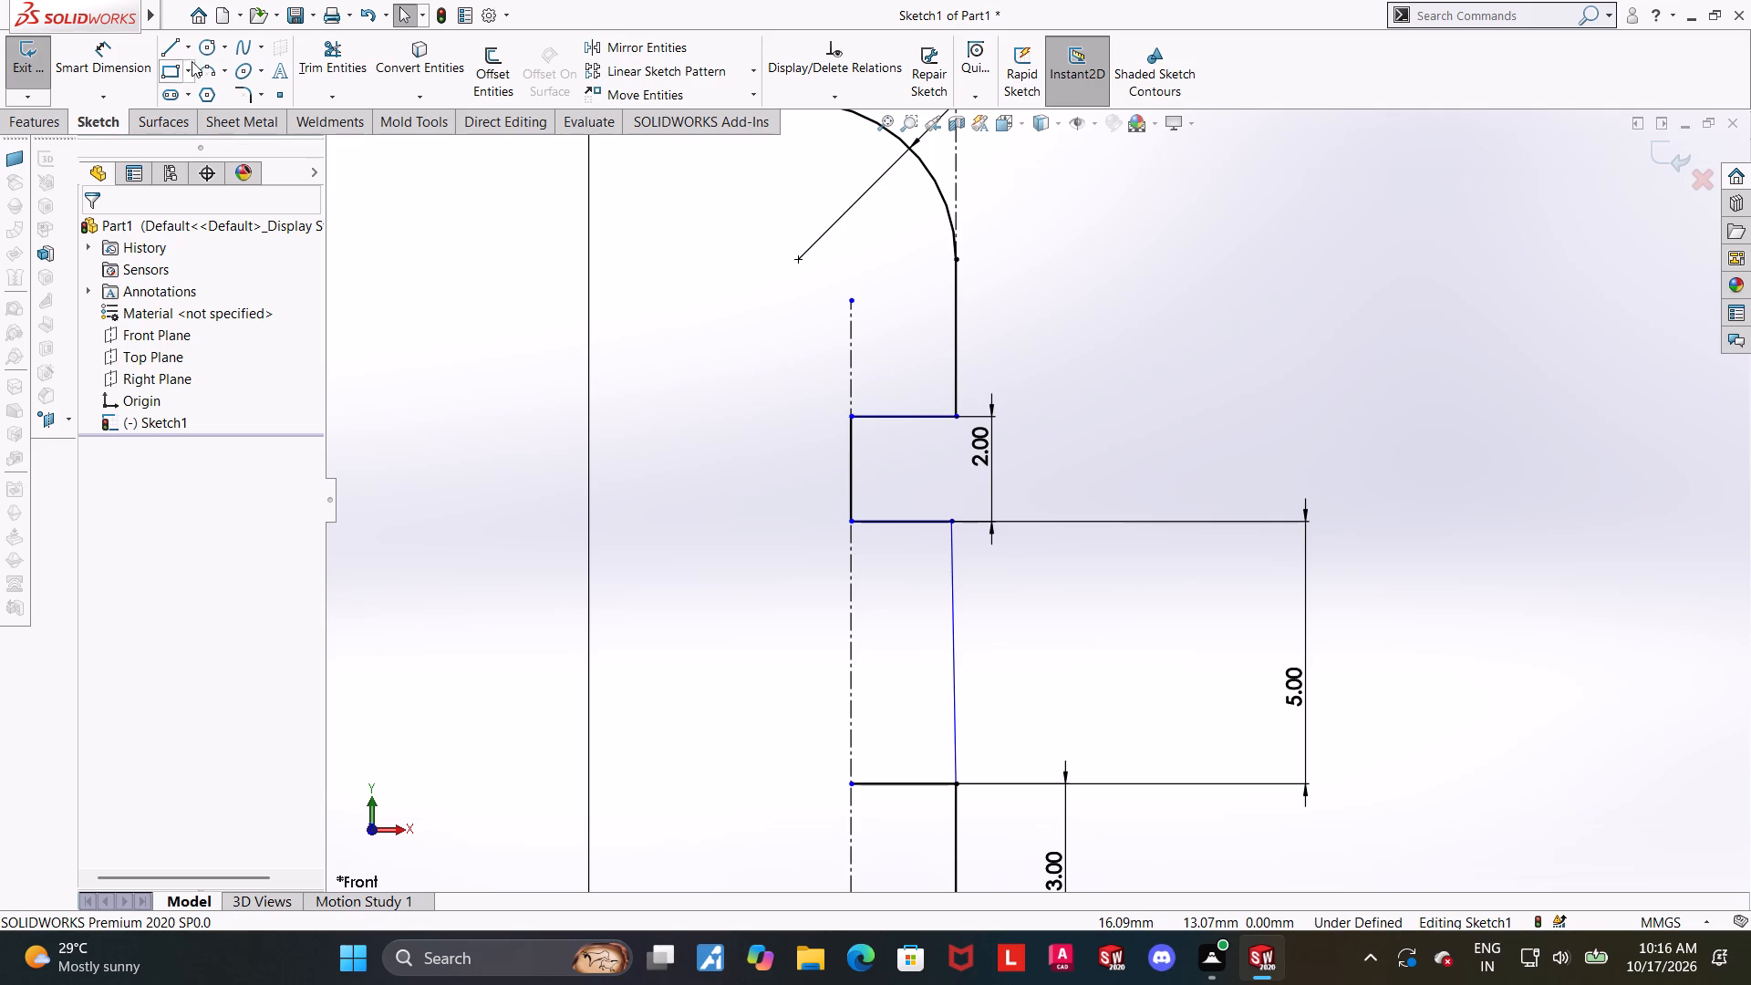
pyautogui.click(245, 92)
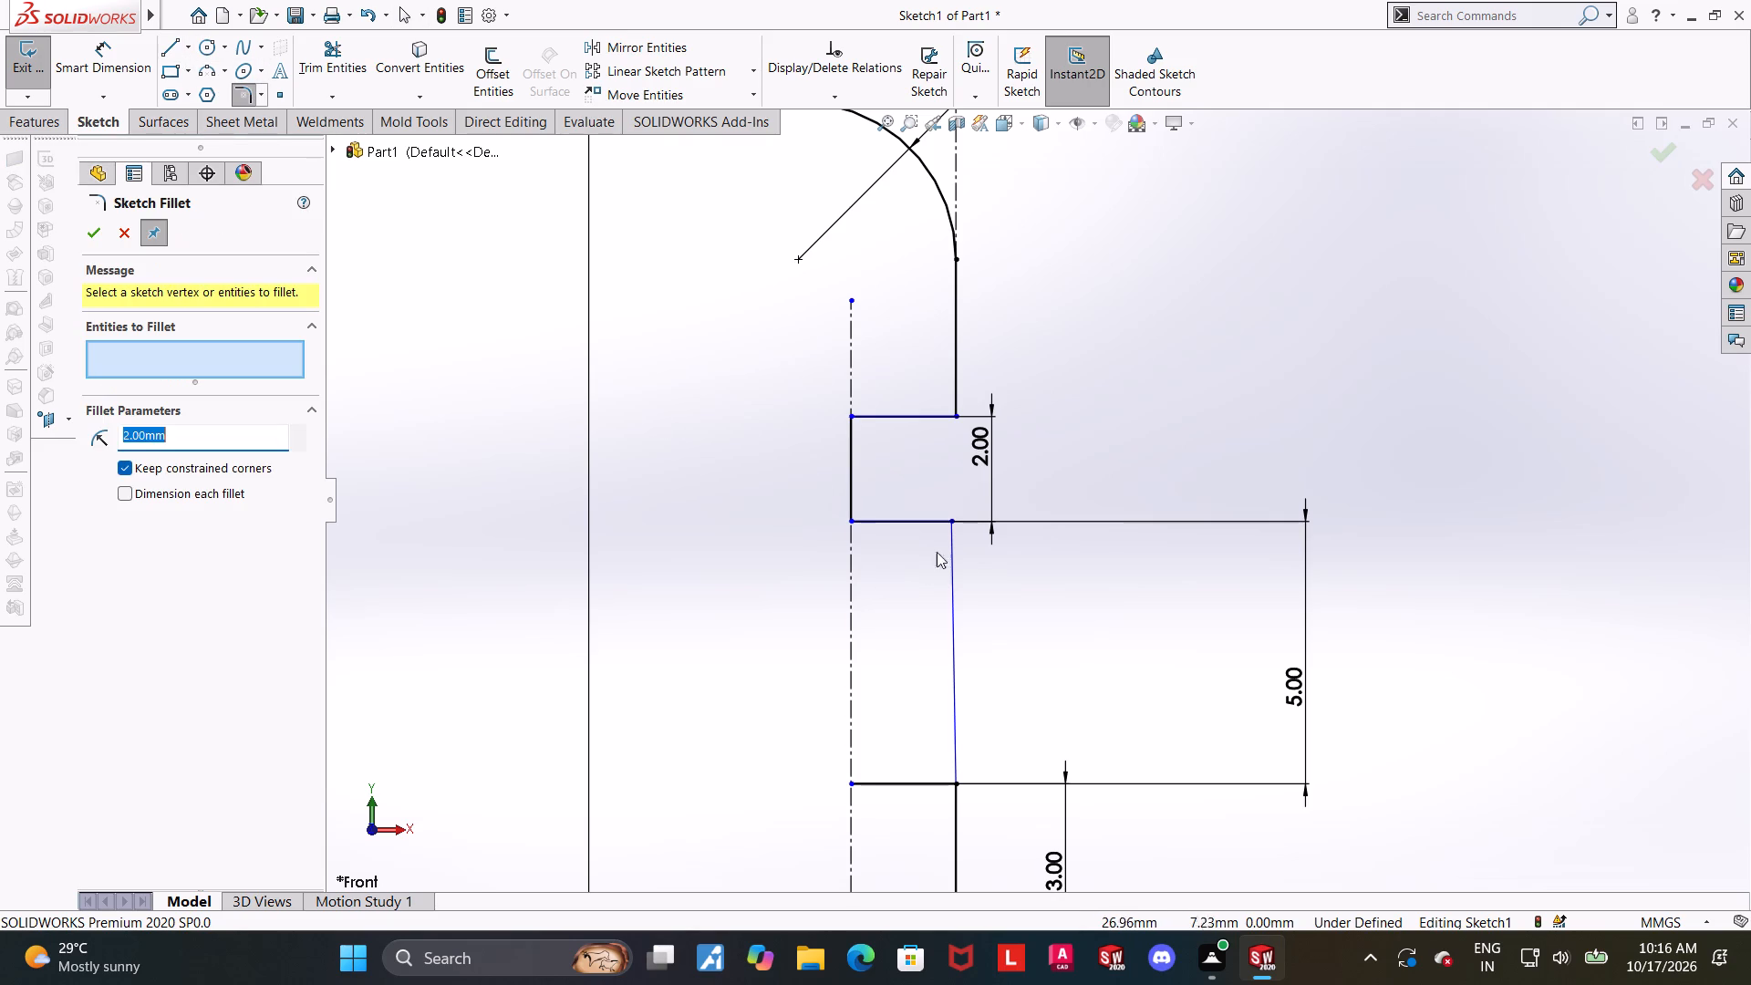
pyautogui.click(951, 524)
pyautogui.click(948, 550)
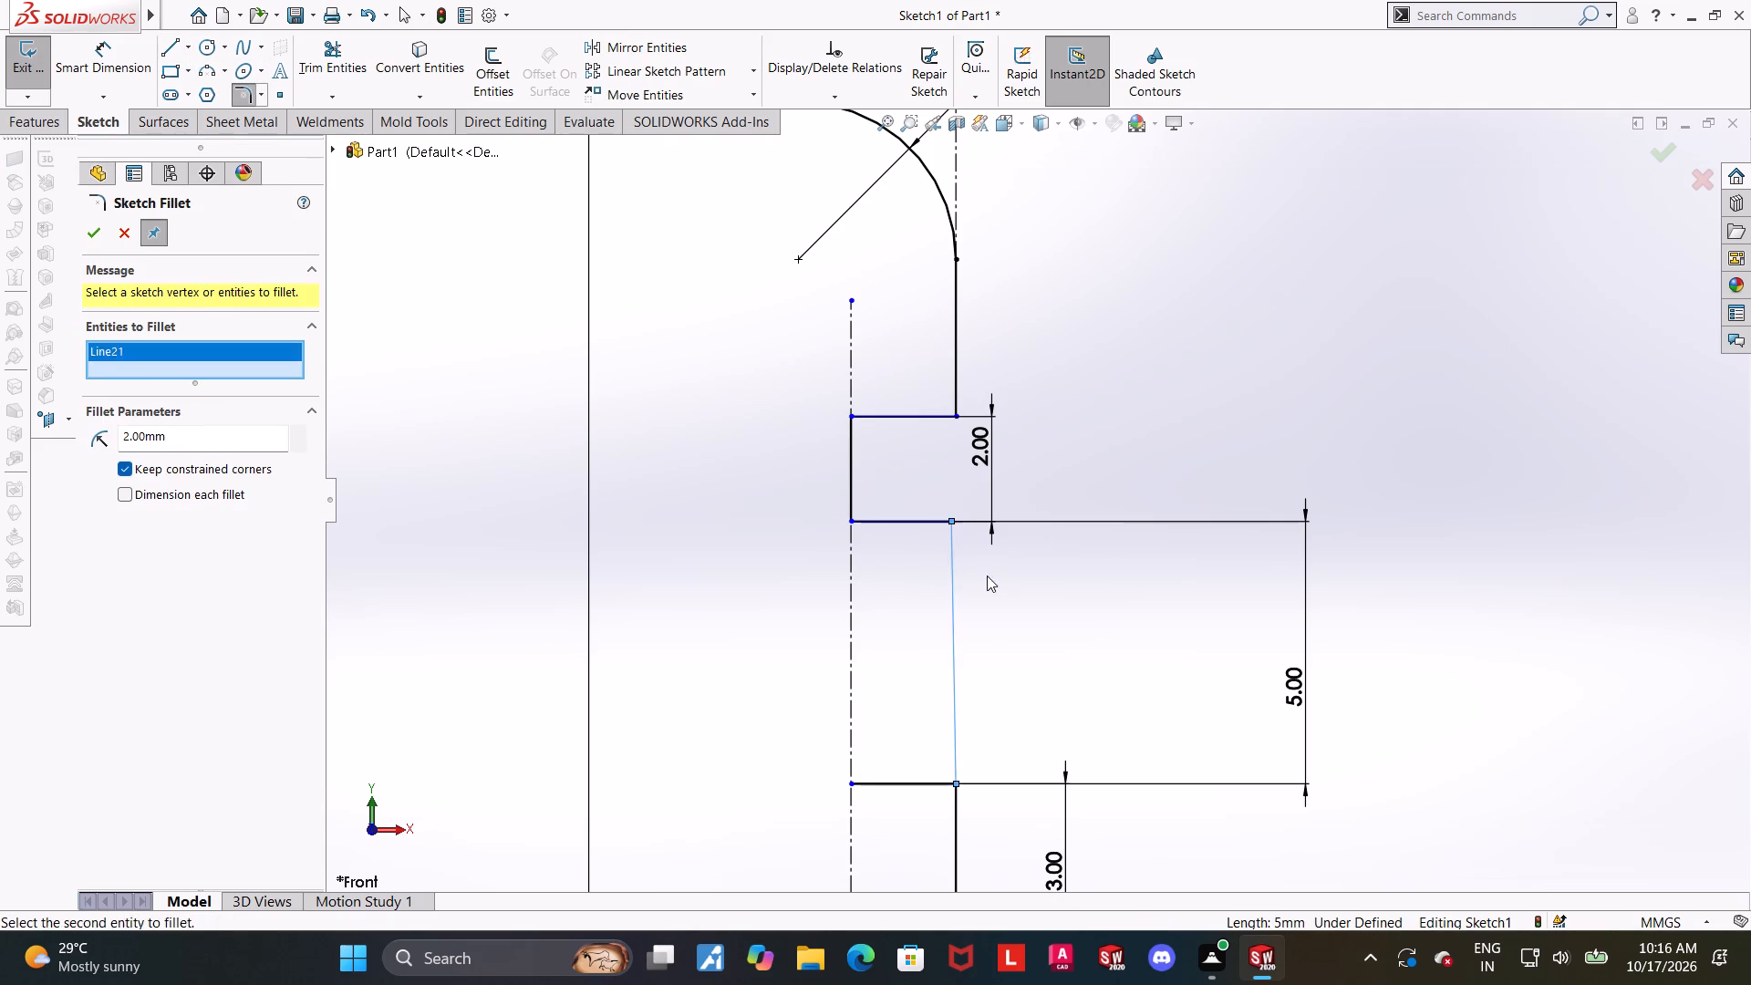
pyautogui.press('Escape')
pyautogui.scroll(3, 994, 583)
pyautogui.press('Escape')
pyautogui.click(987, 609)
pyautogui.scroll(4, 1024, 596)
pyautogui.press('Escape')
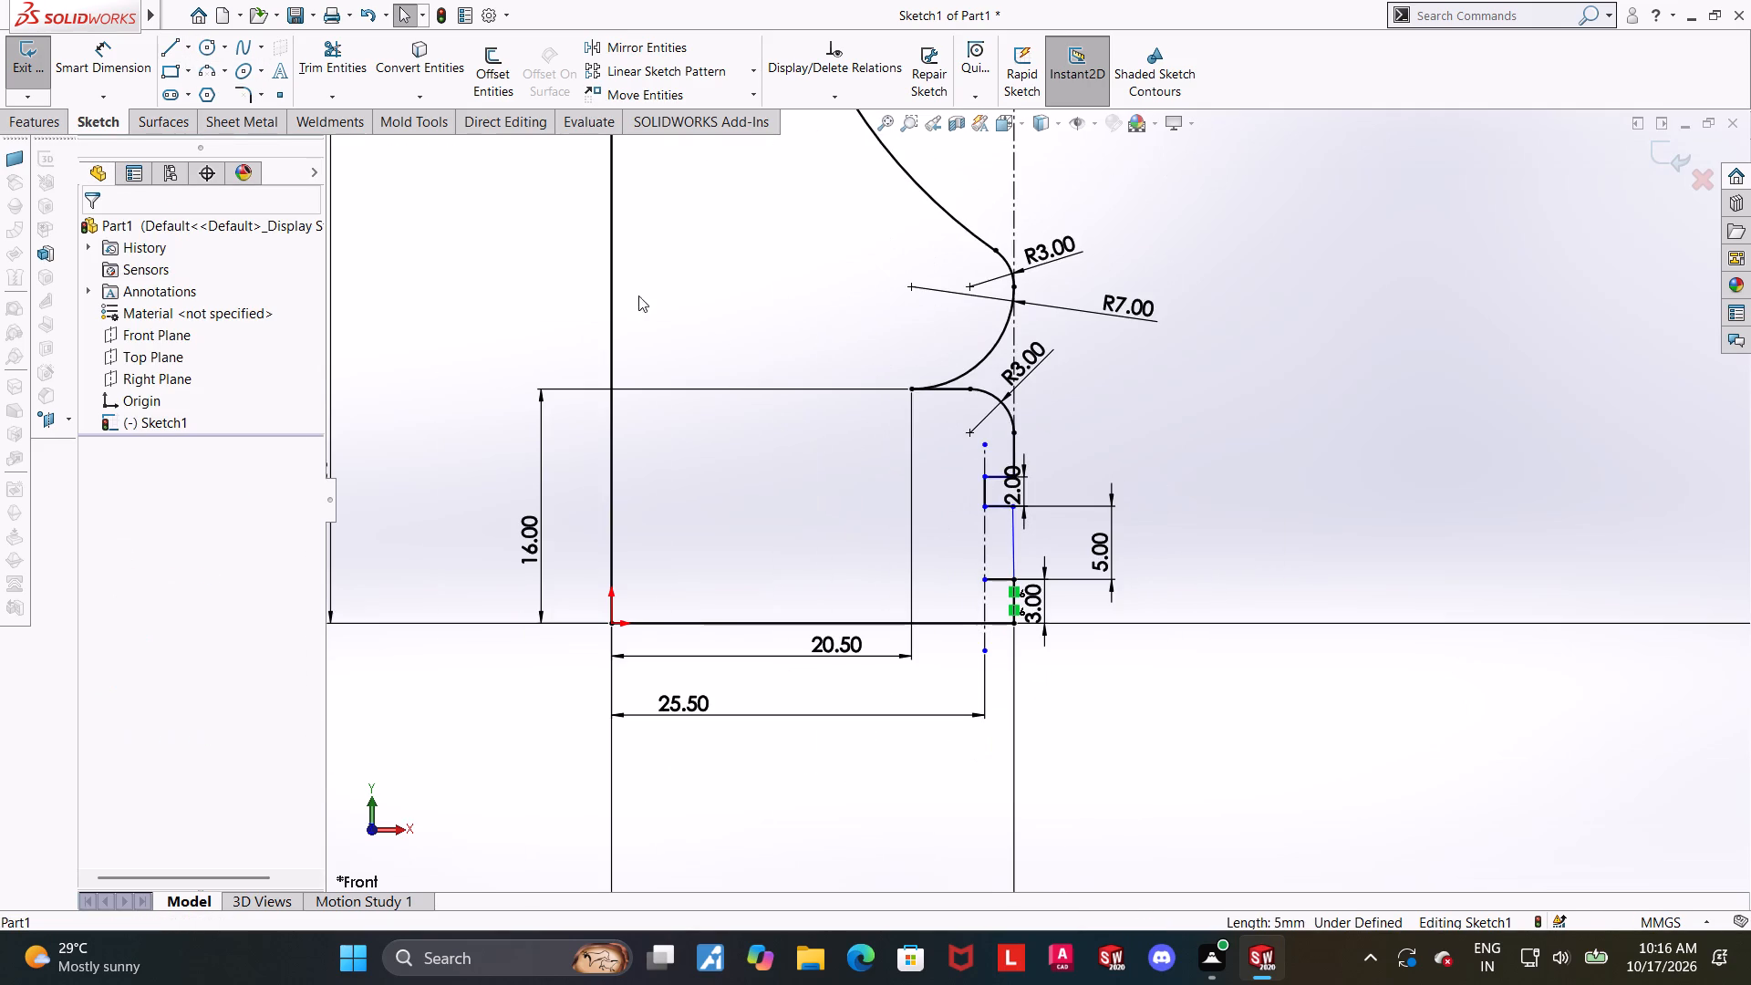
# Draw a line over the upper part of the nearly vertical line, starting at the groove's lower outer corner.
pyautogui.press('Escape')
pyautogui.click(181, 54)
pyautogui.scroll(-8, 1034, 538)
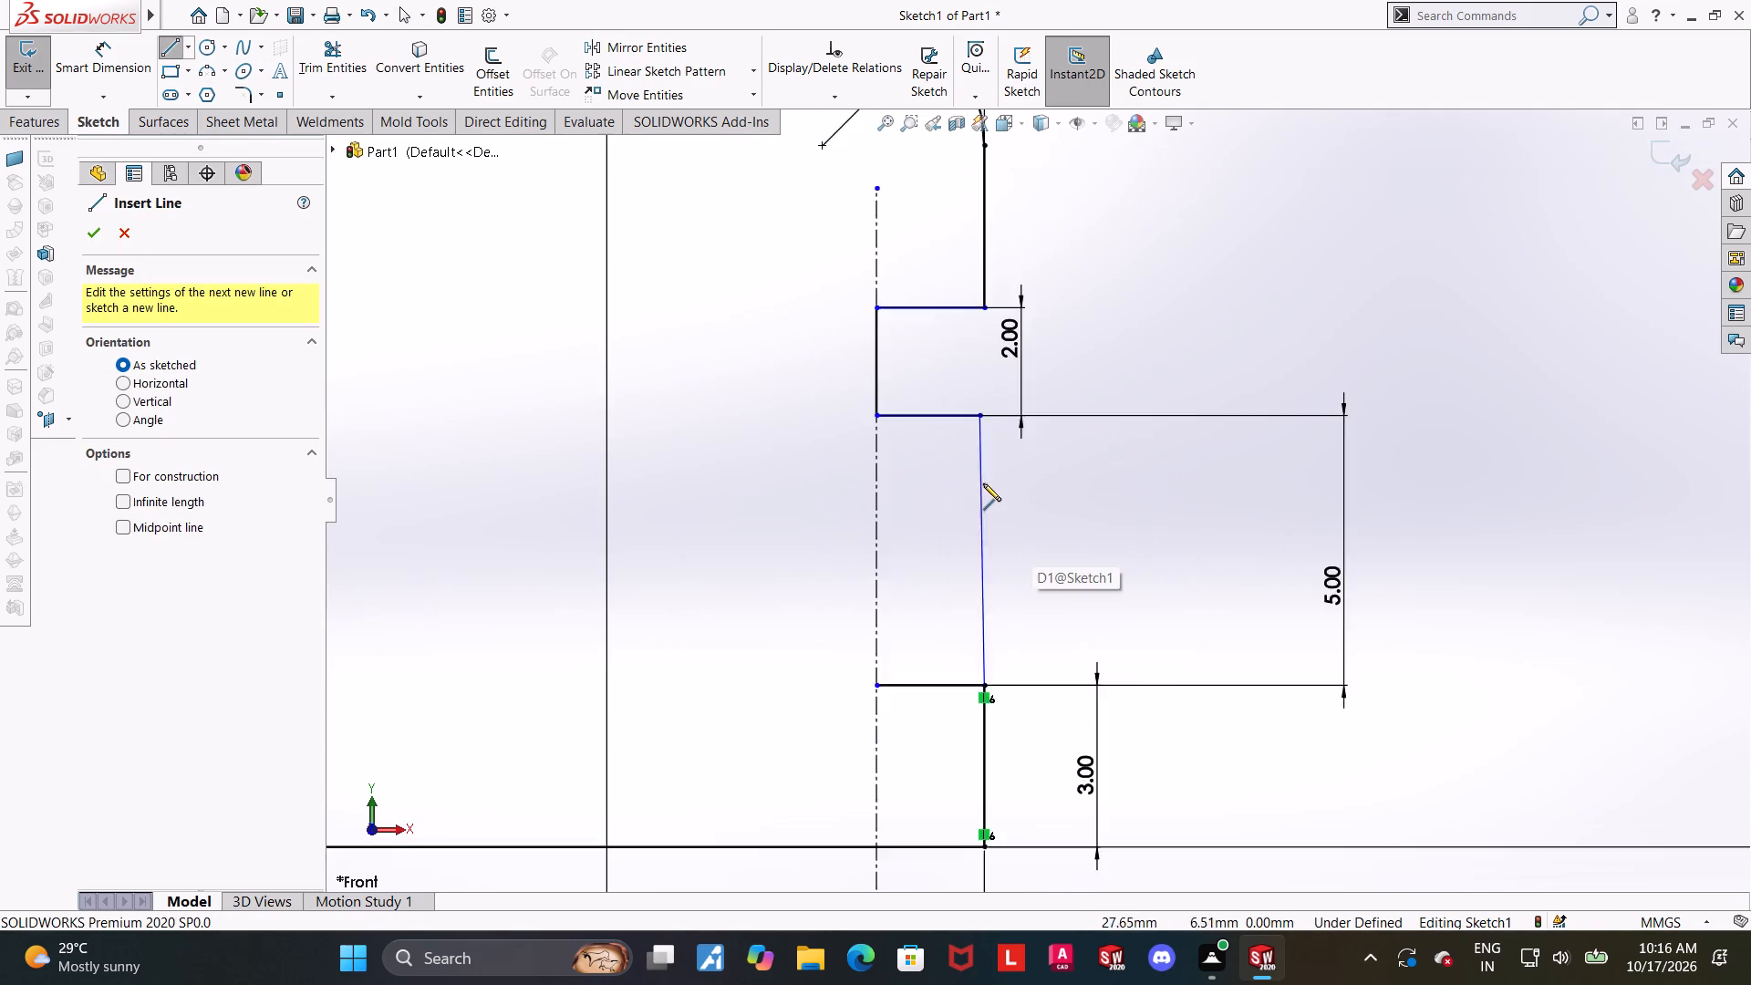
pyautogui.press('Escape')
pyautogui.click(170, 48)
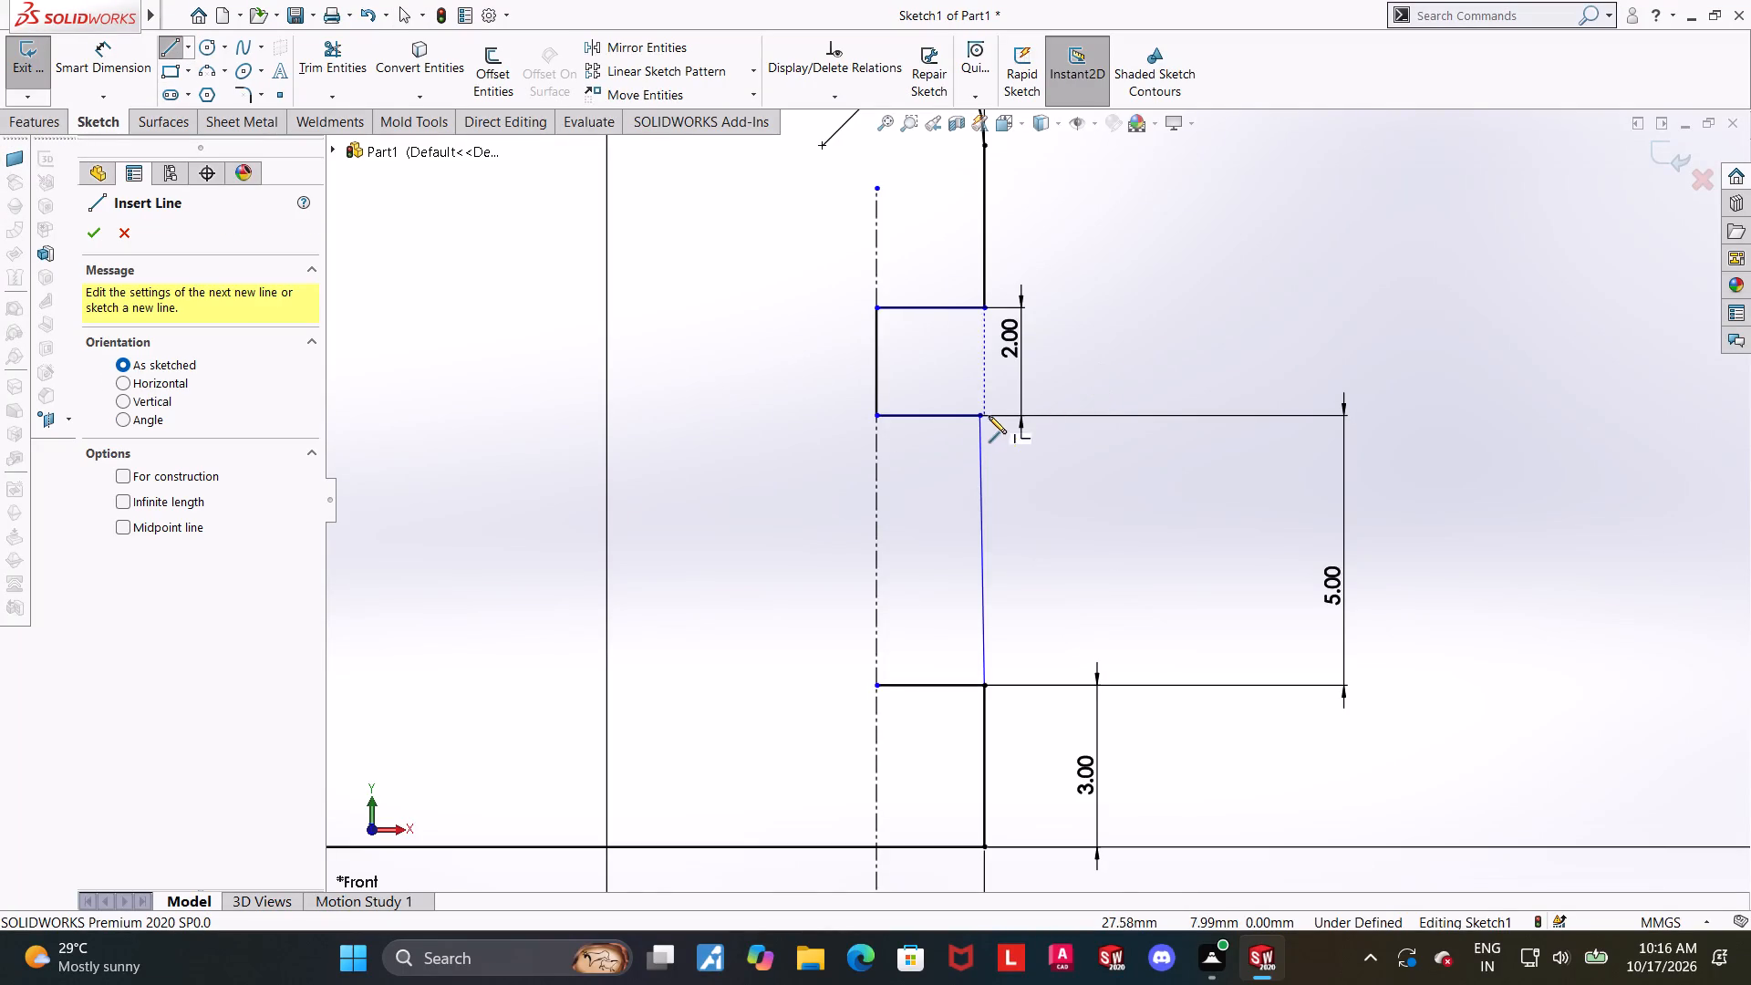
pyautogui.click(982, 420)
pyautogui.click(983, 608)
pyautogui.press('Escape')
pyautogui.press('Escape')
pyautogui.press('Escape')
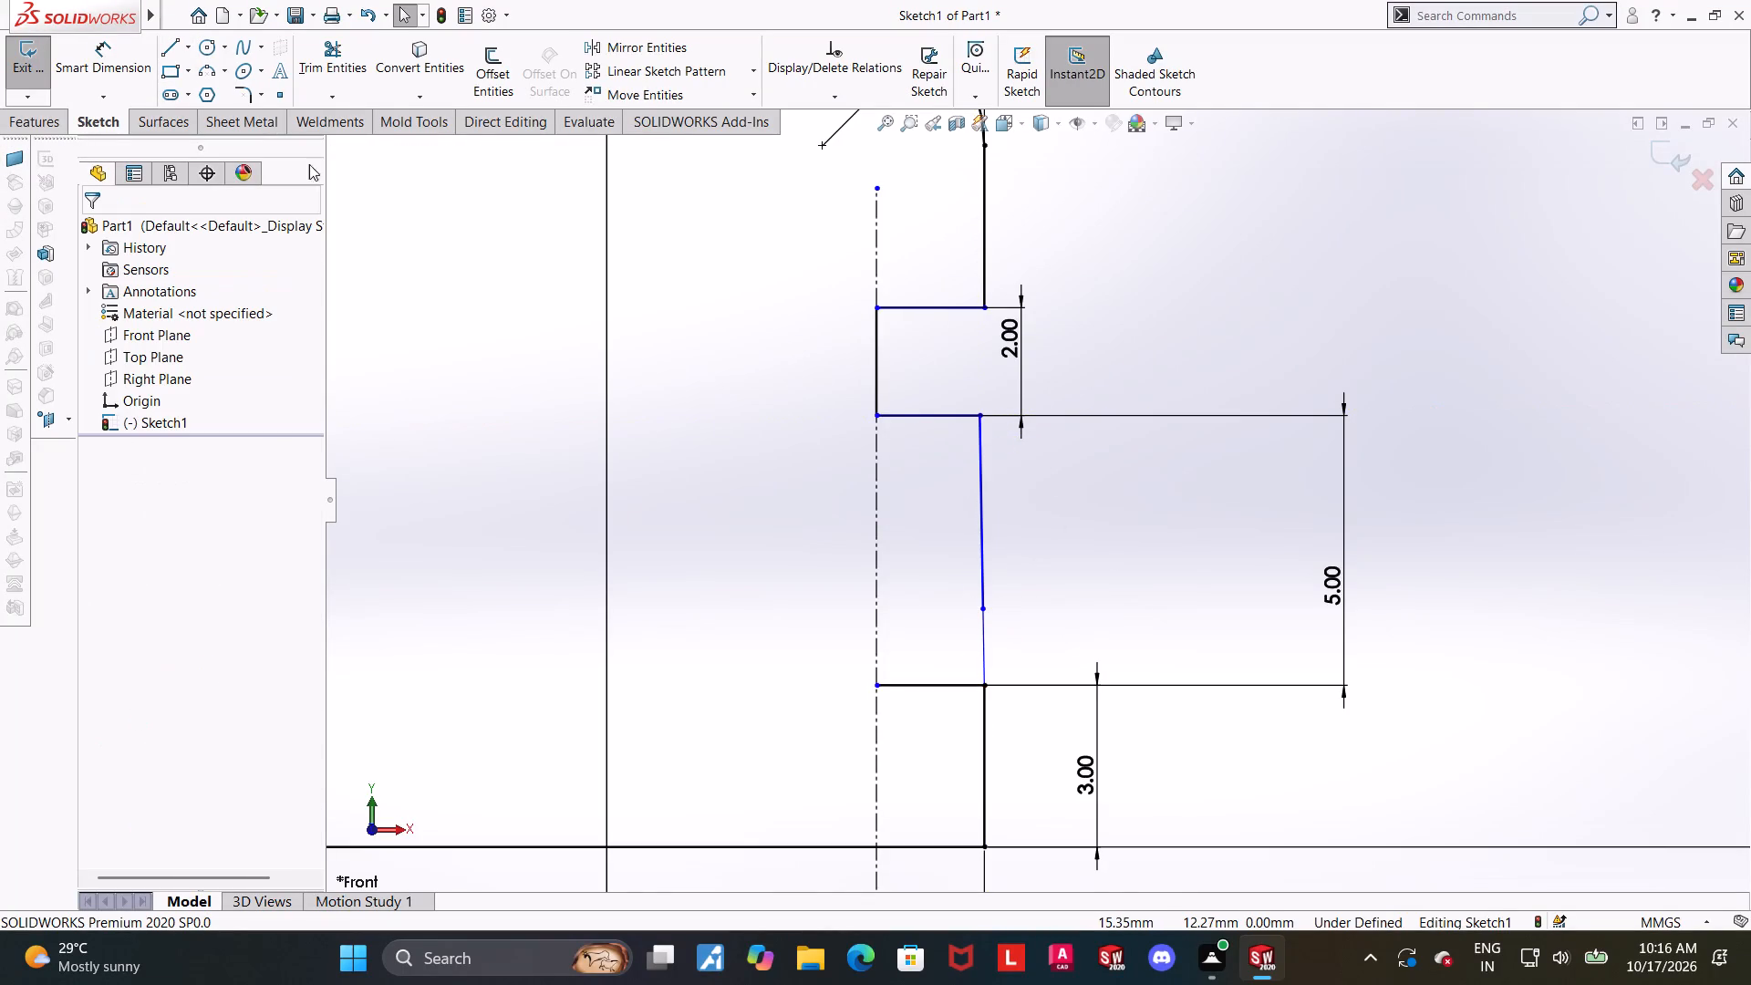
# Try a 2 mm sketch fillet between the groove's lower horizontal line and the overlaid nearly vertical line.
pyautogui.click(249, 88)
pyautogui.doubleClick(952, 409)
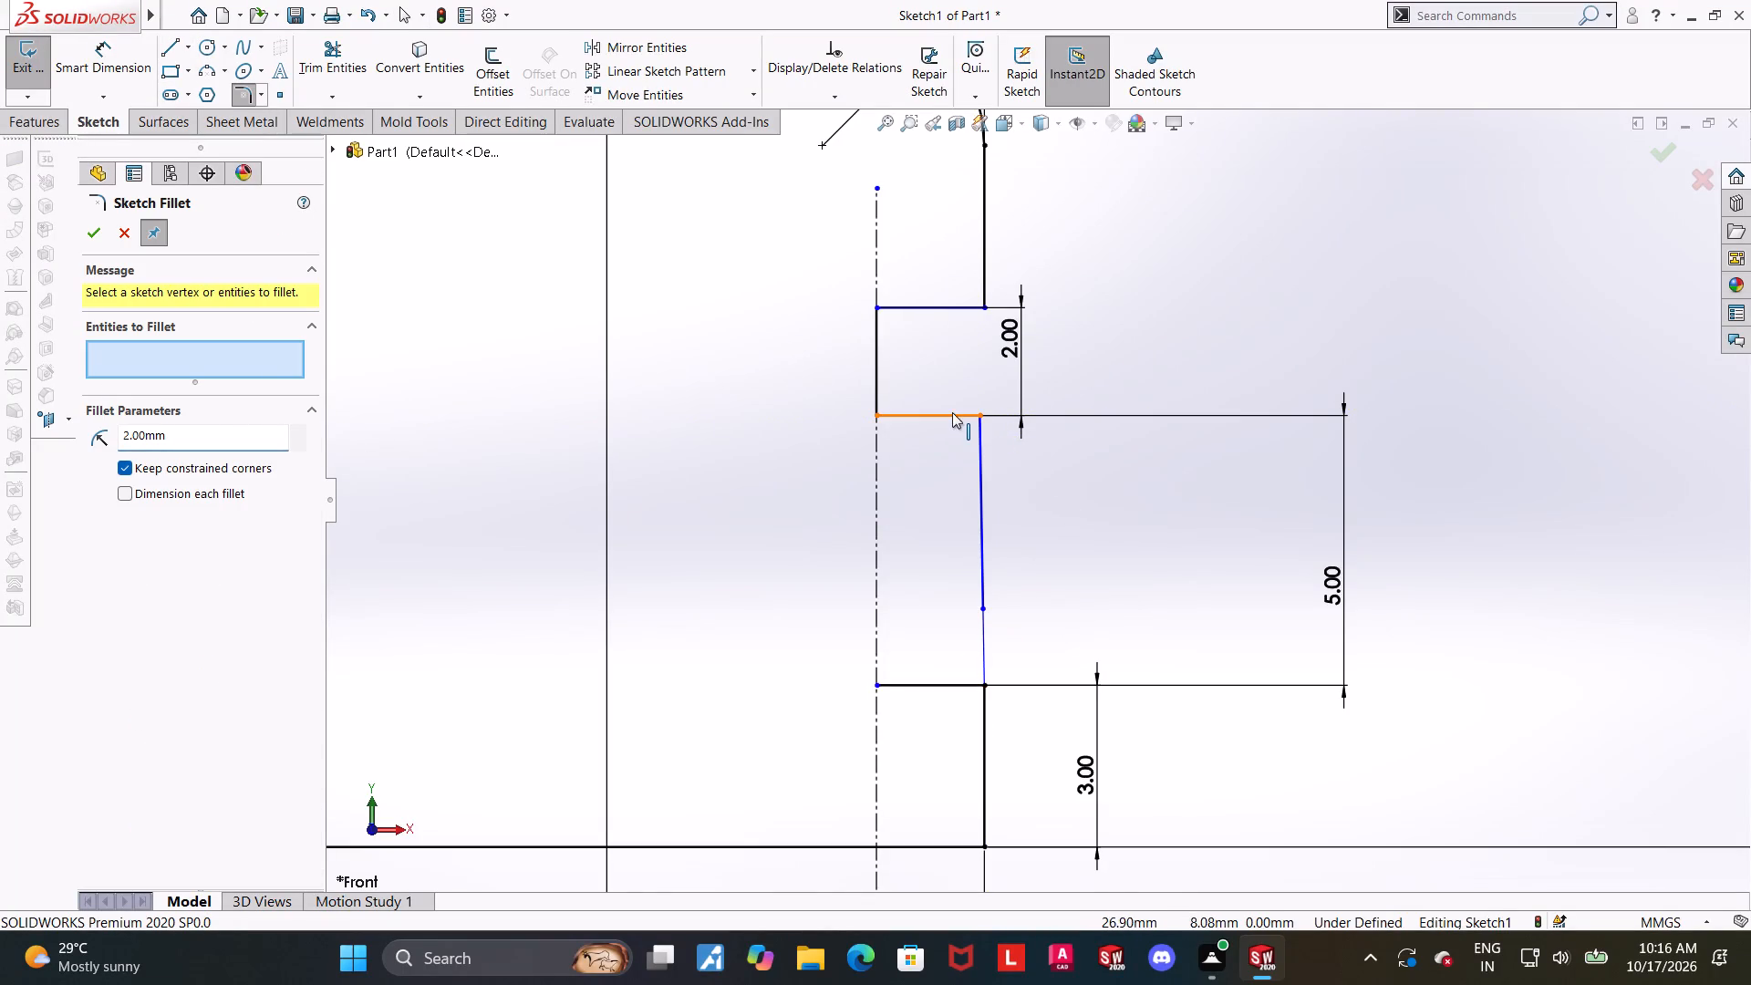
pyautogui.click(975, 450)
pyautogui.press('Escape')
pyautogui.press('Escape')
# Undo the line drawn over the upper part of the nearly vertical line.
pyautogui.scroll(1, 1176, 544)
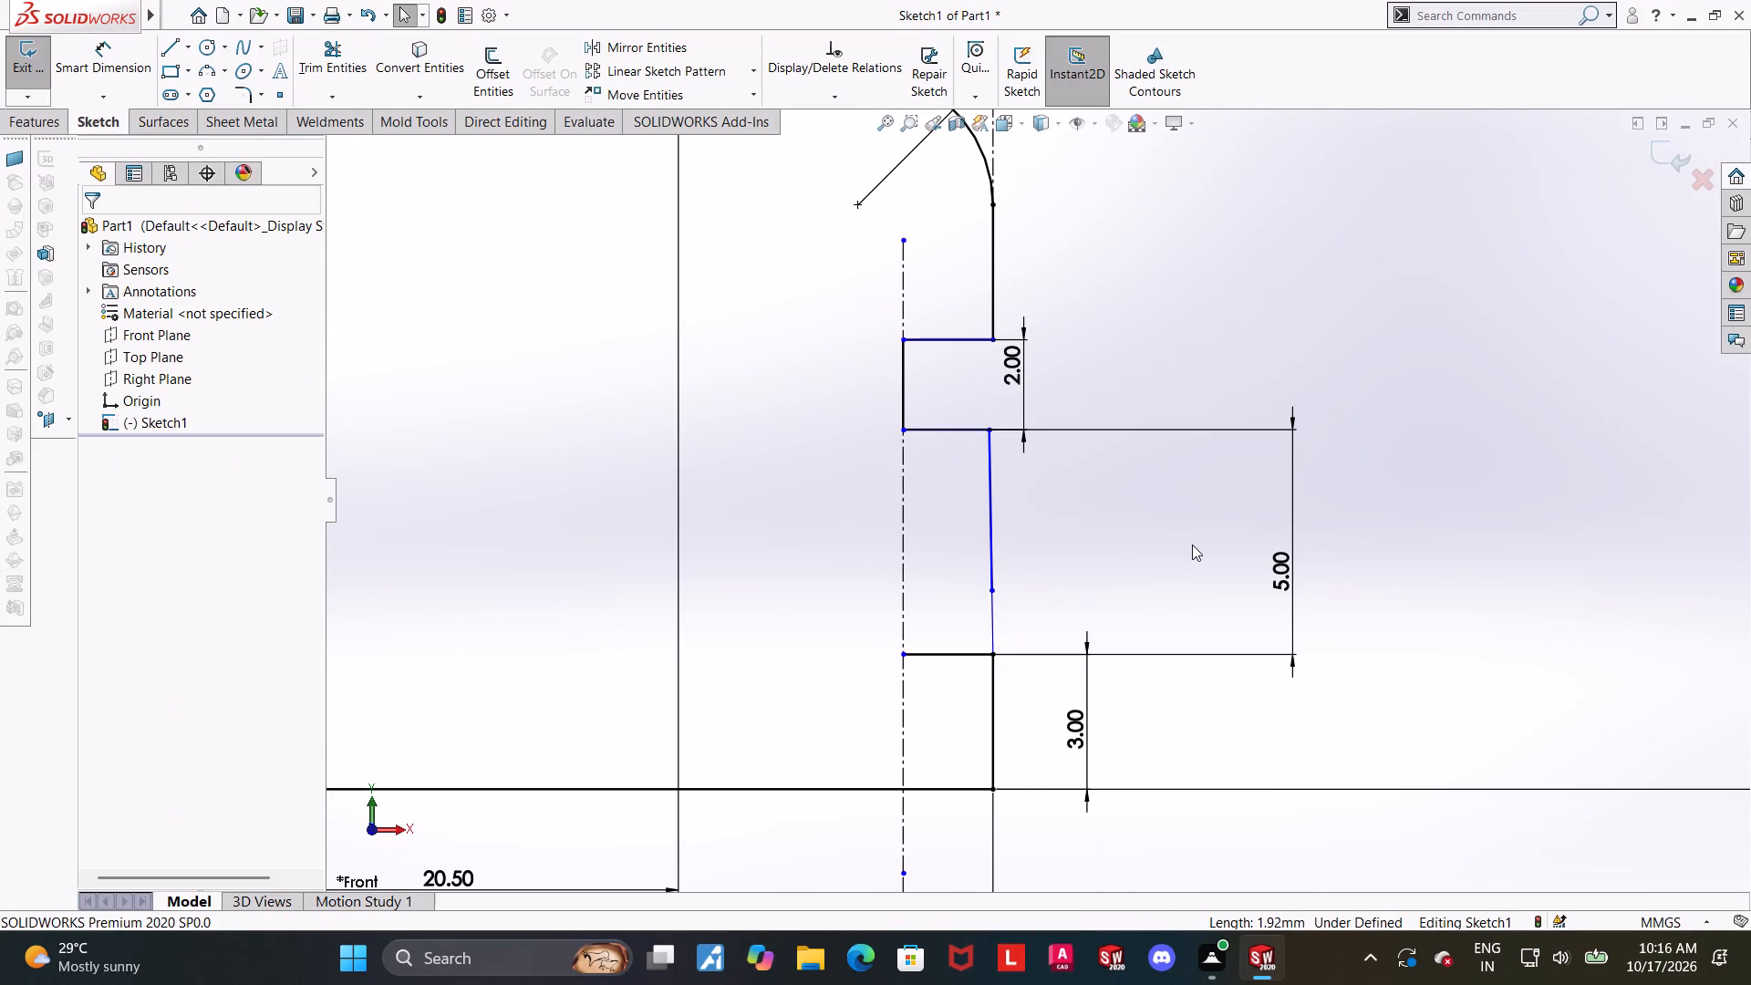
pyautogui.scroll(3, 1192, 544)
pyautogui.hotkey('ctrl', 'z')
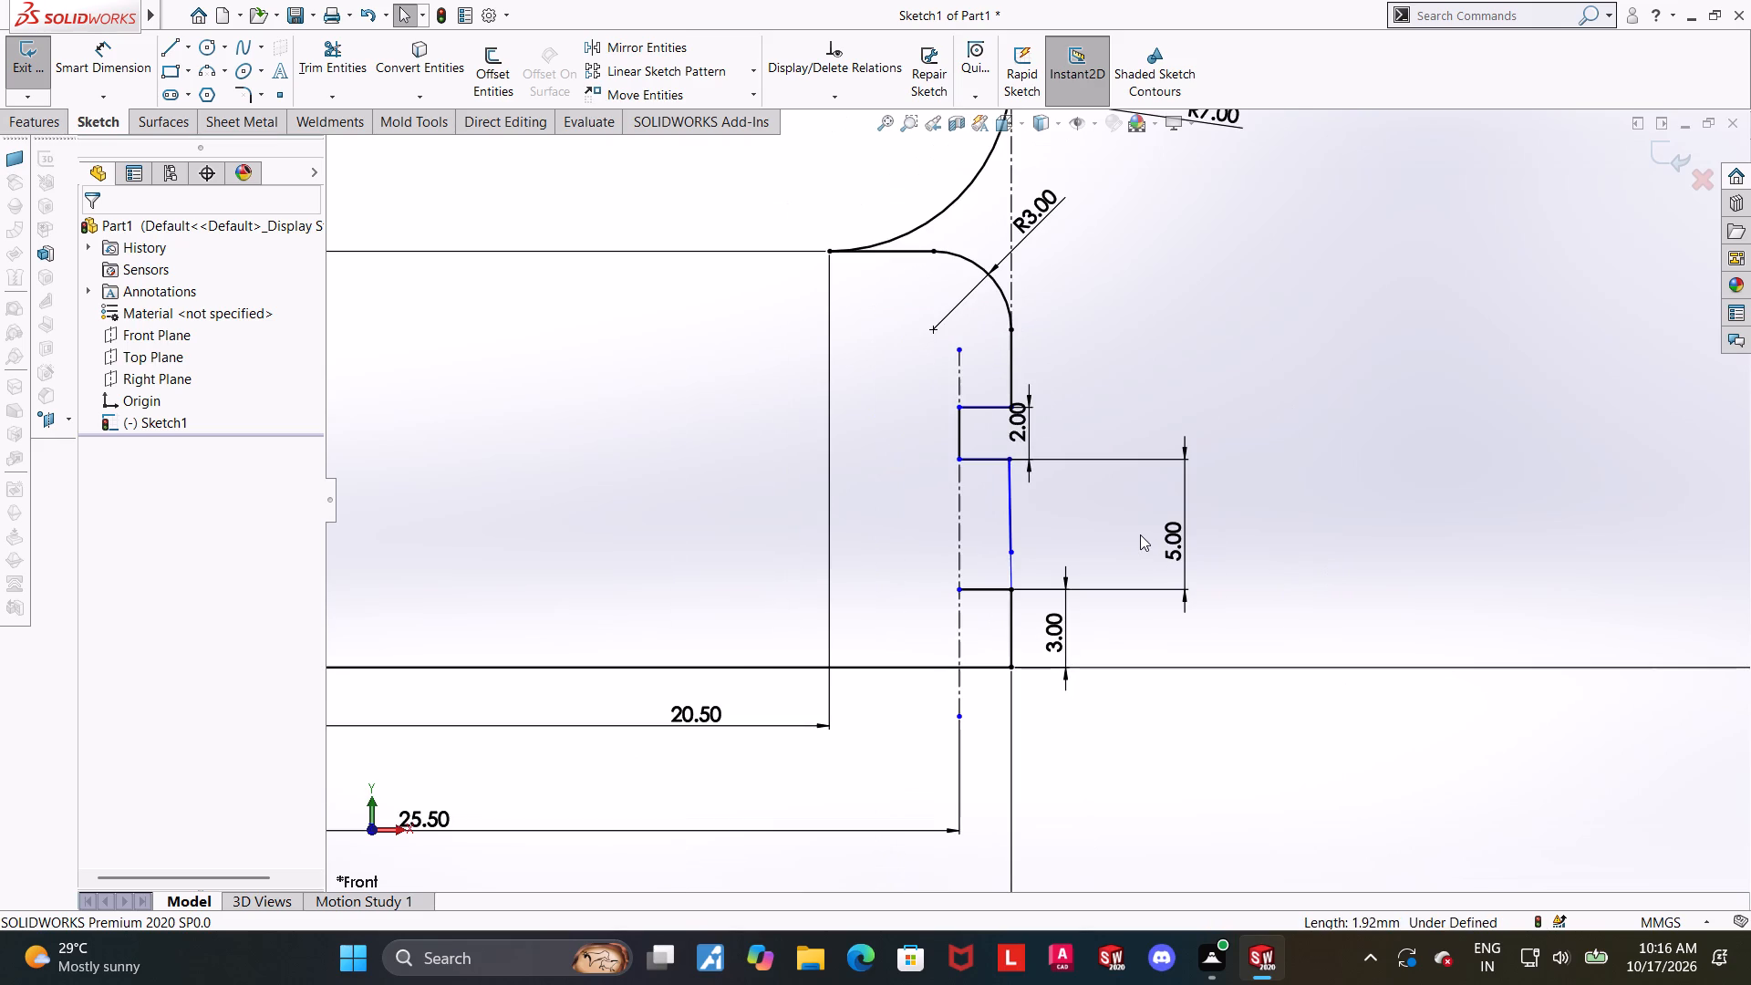
# Trim away the short horizontal line at the bottom of the 2 mm groove with Power trim.
pyautogui.scroll(1, 1140, 534)
pyautogui.scroll(-2, 1140, 534)
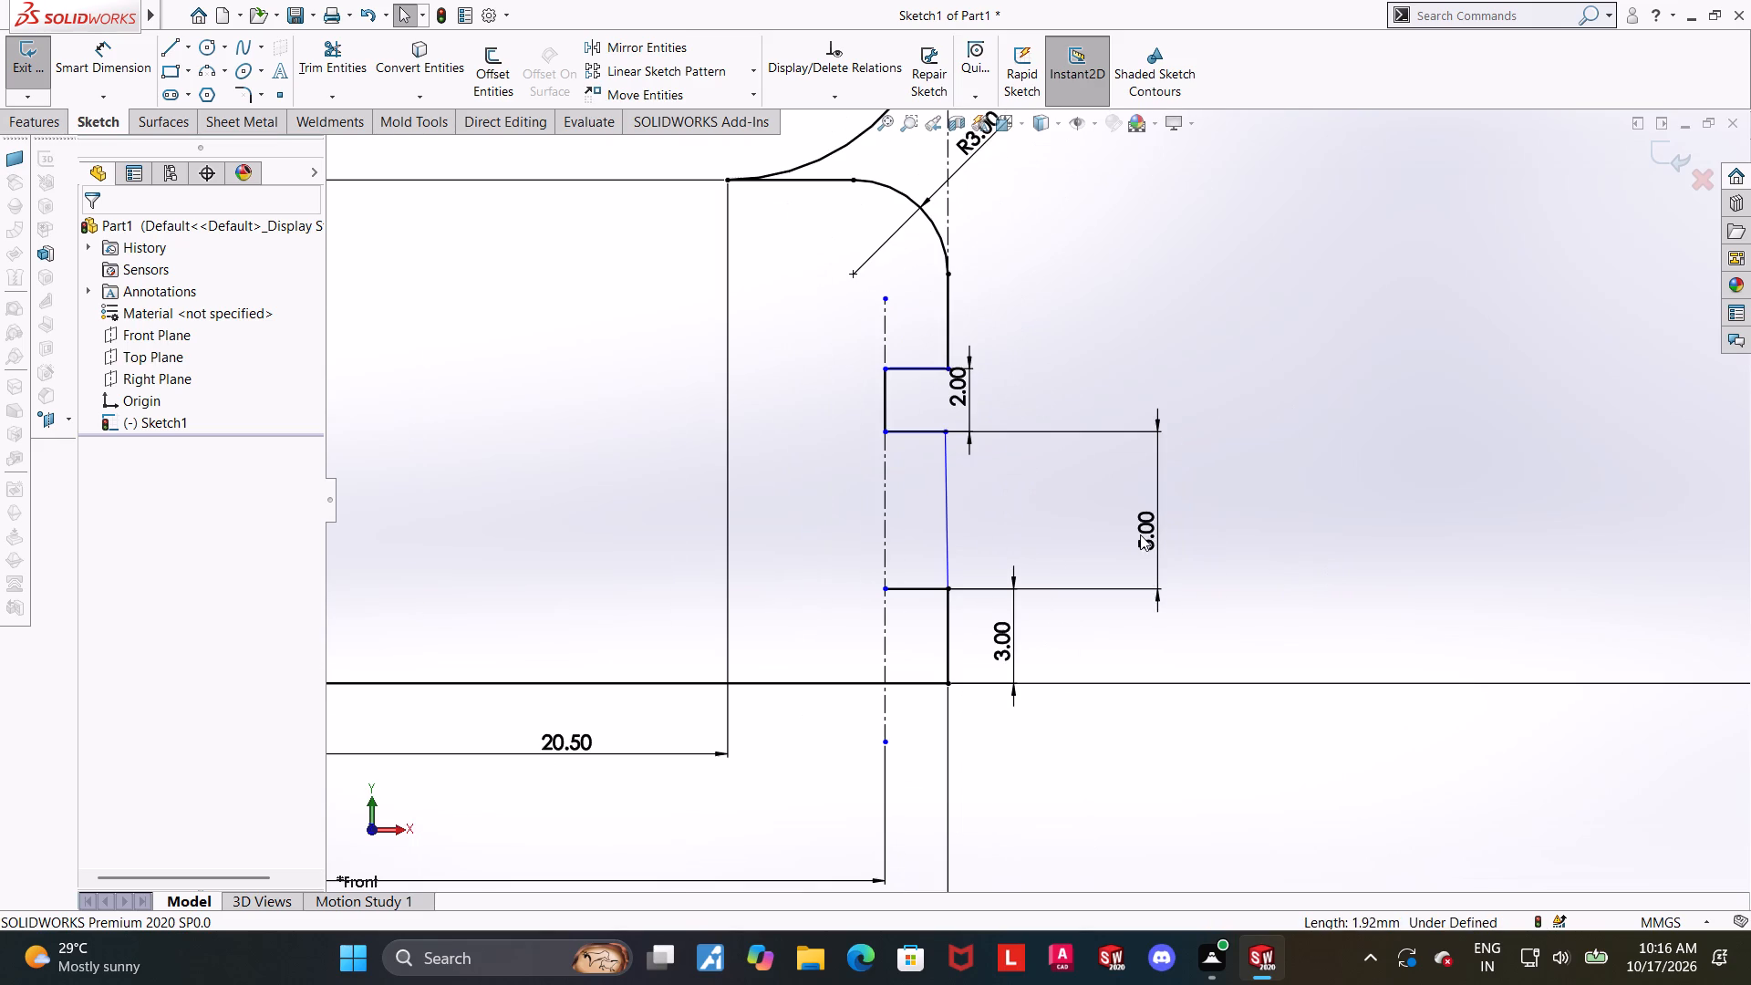
pyautogui.scroll(-2, 1002, 521)
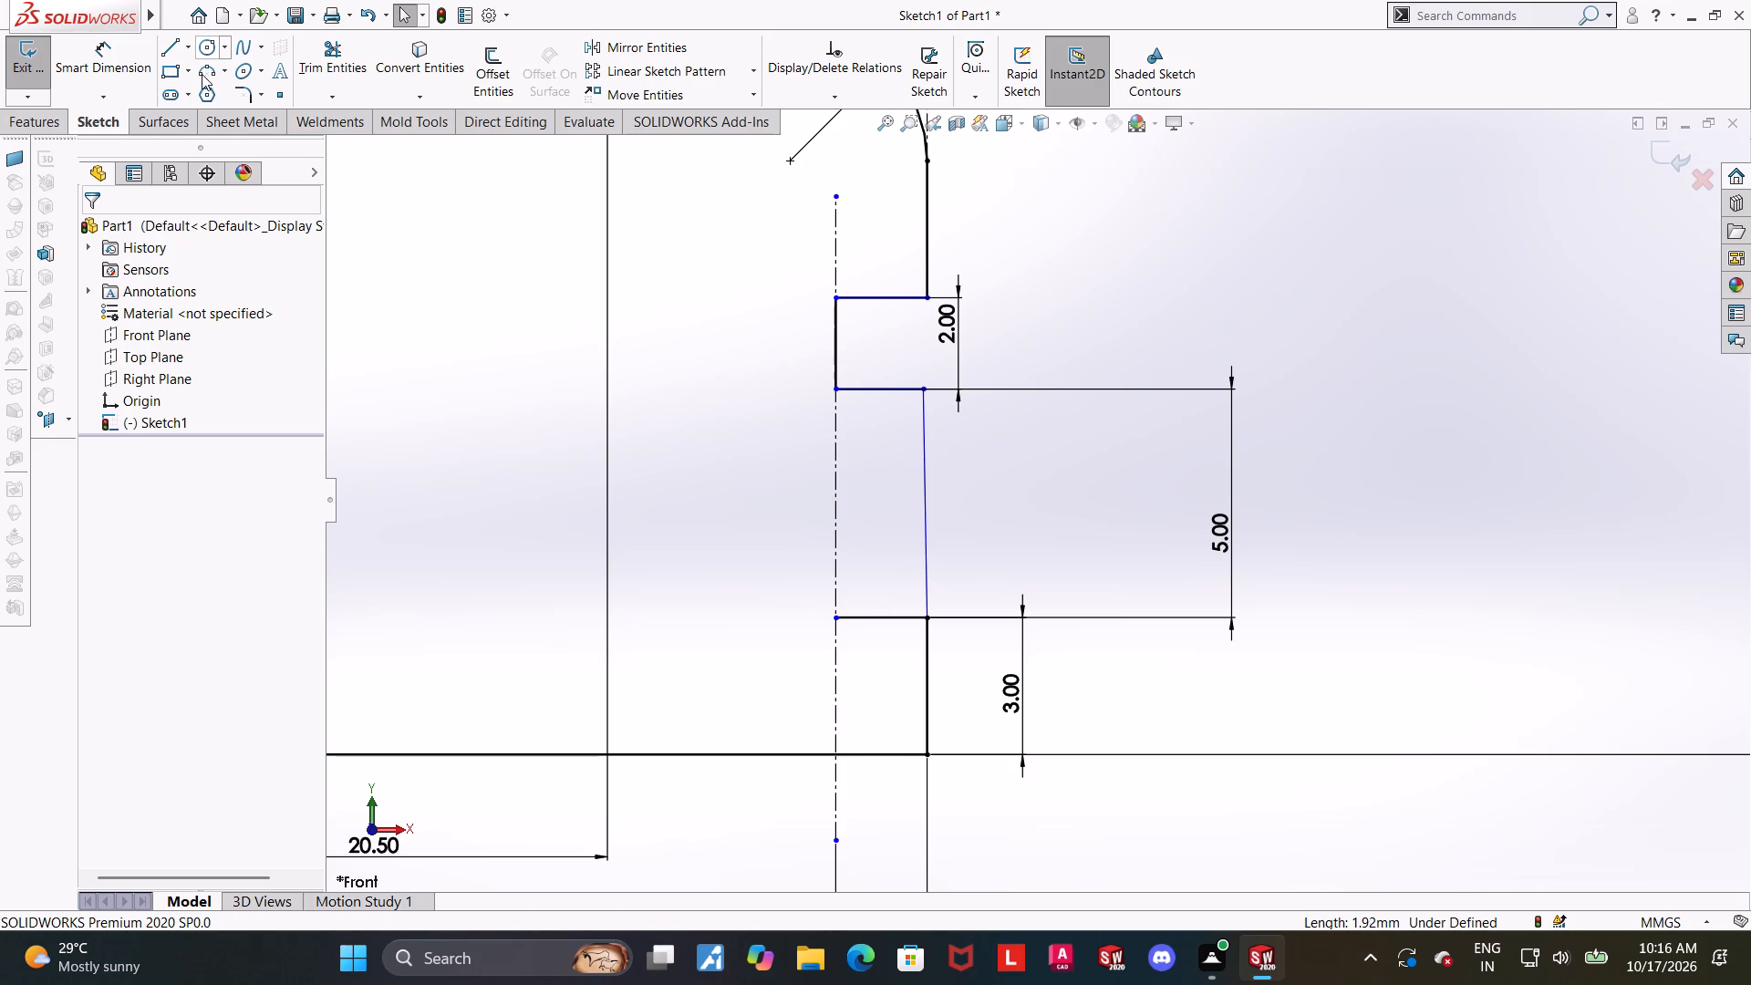
pyautogui.press('Escape')
pyautogui.click(333, 56)
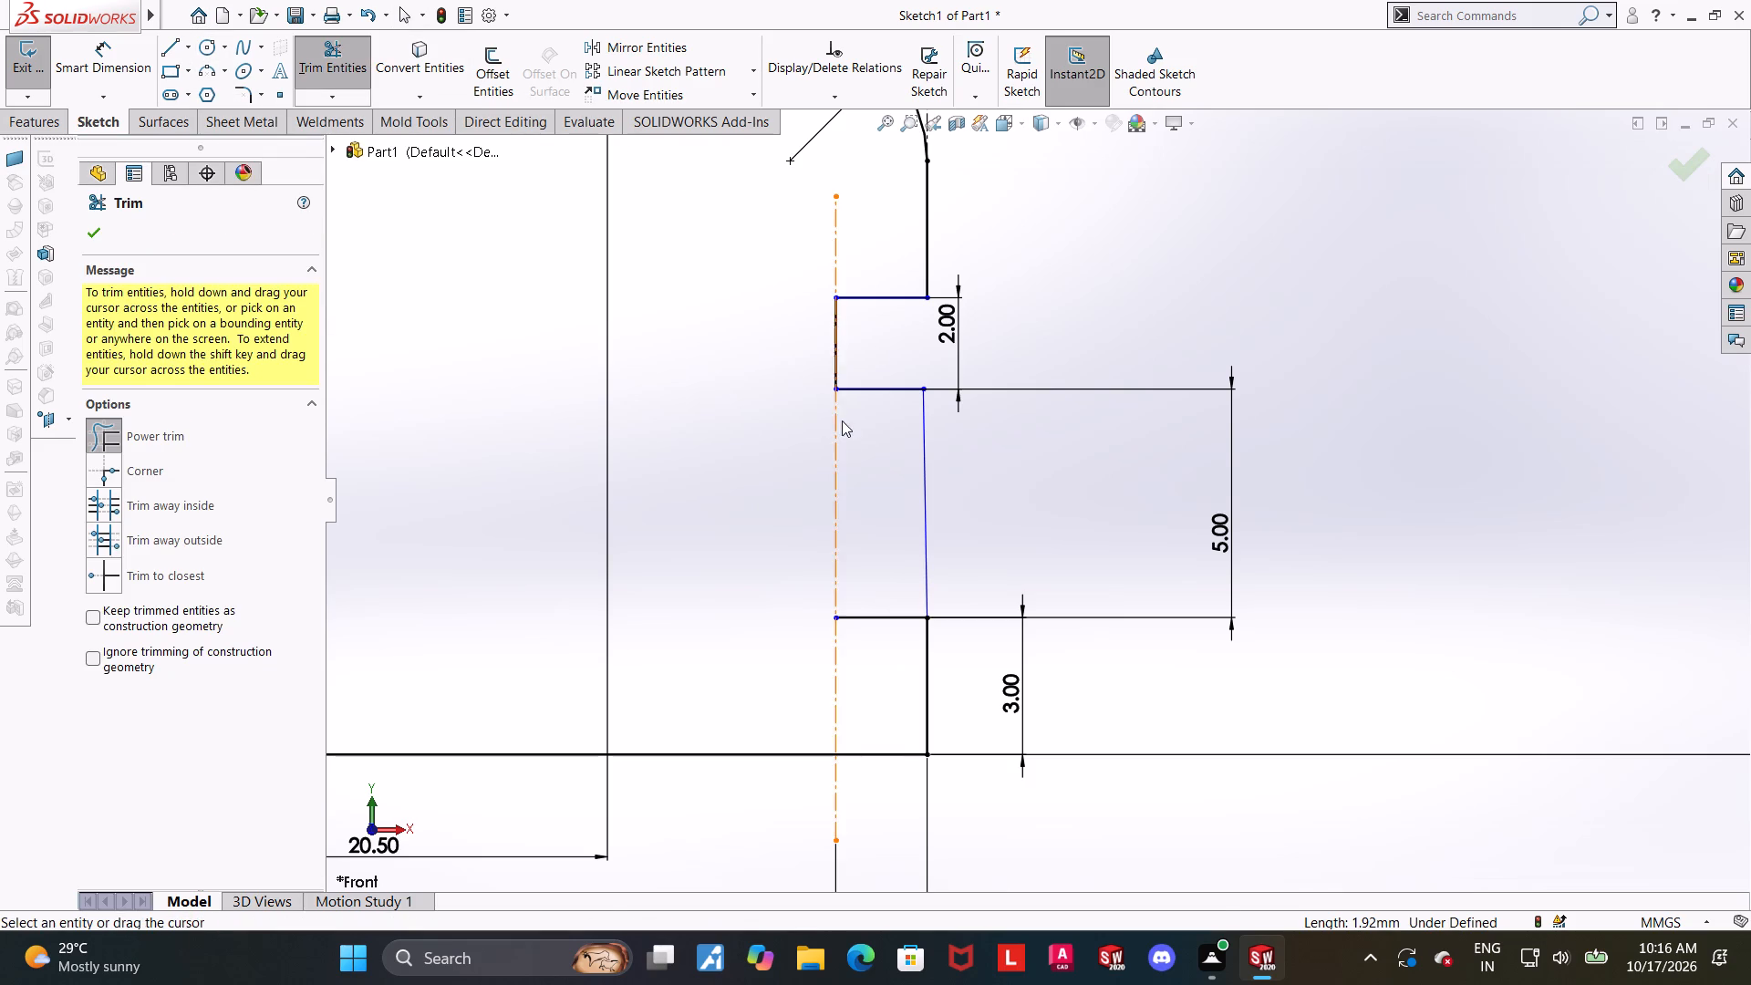
pyautogui.moveTo(853, 417); pyautogui.dragTo(858, 367)
pyautogui.press('Escape')
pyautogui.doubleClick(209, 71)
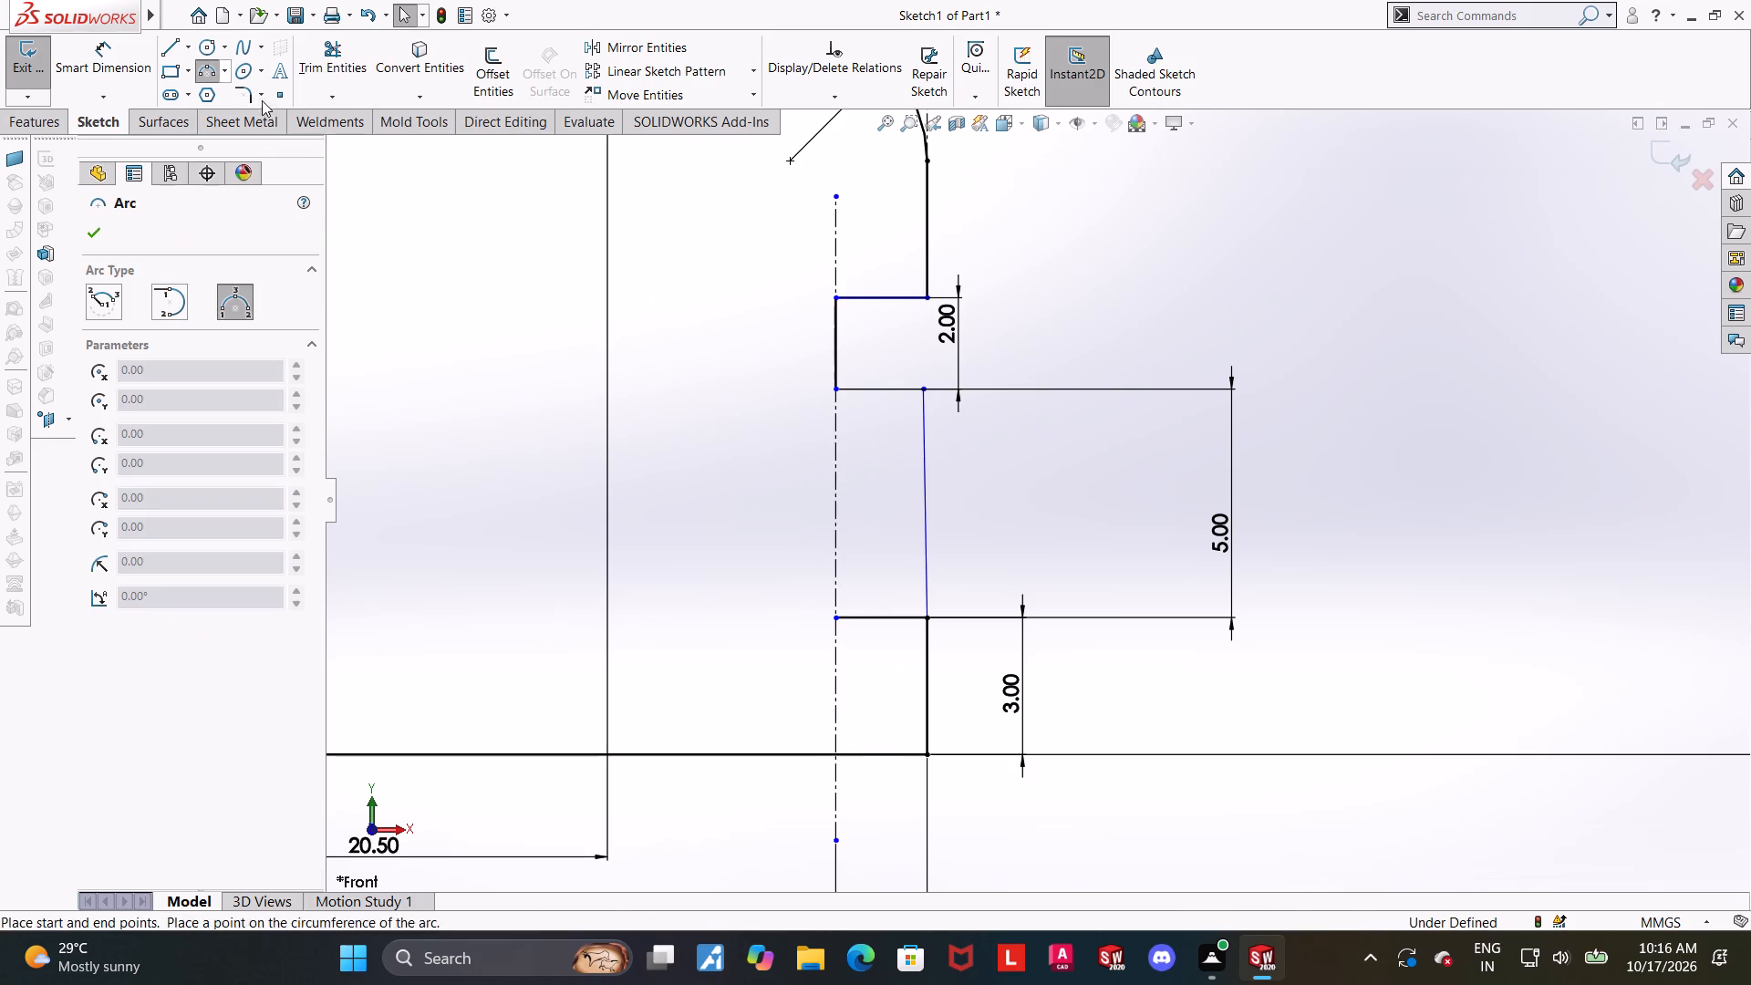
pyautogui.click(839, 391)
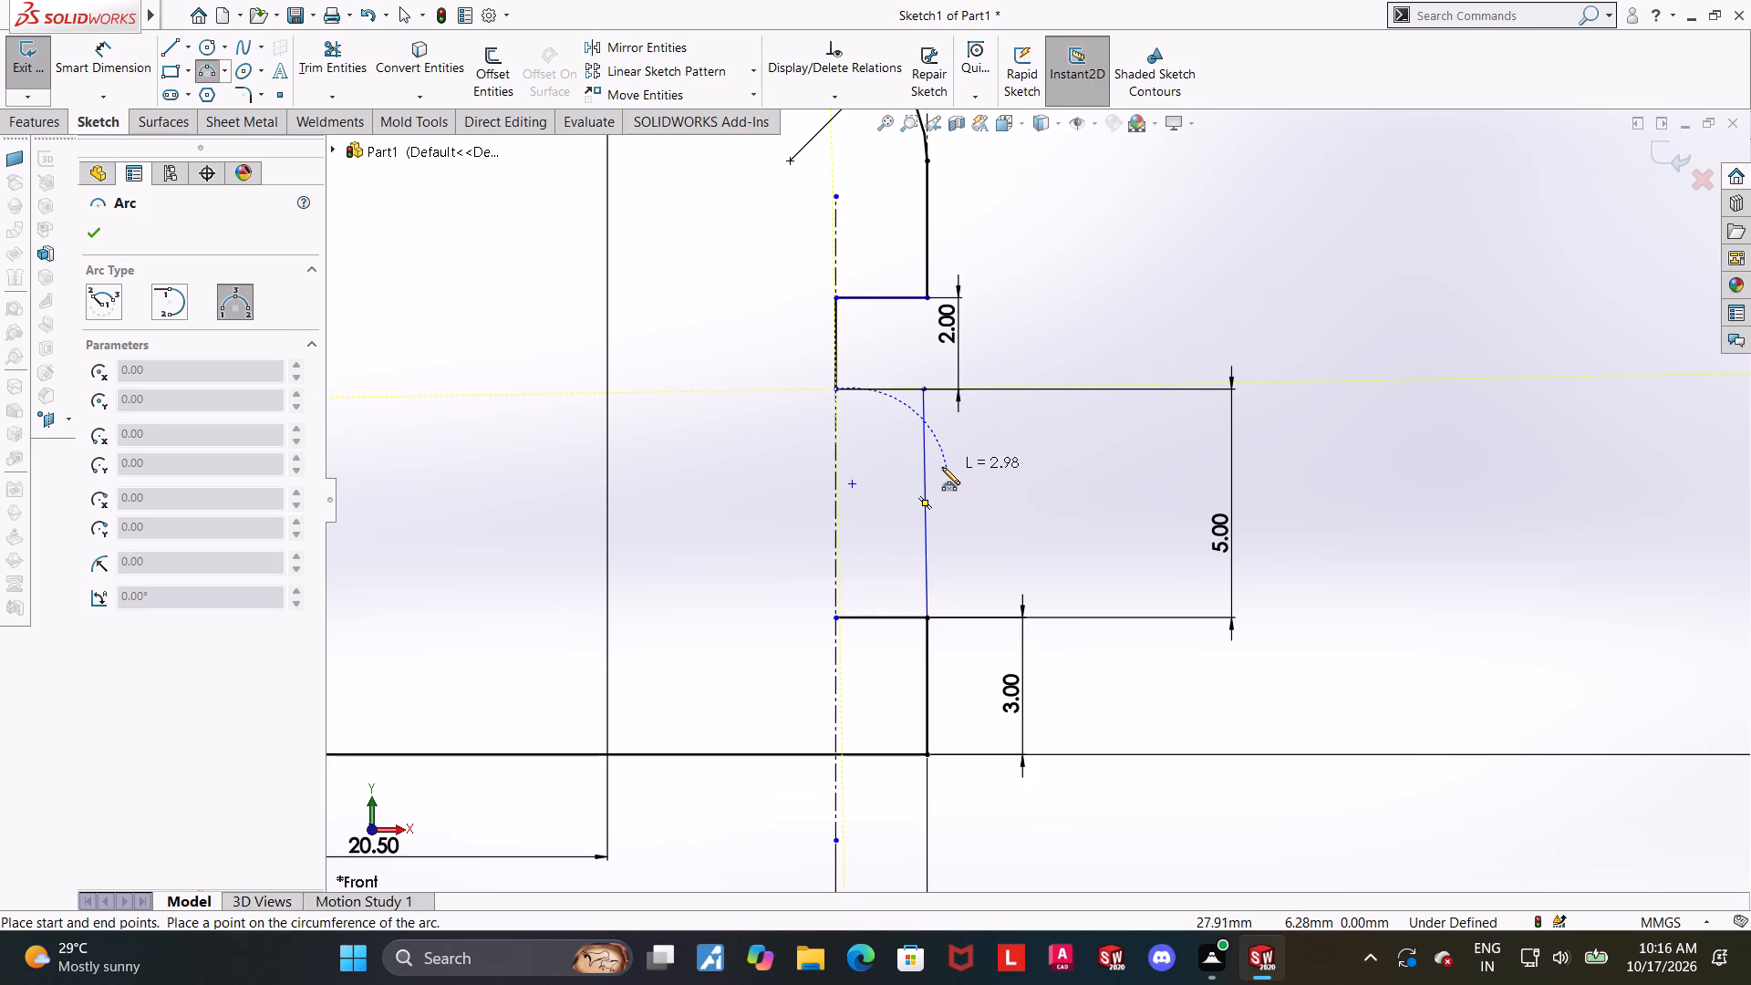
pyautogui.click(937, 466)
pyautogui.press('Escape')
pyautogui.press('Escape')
# Draw a three-point arc from the 3 mm base step's inner end up to the nearly vertical line, bulging toward the step's outer corner.
pyautogui.click(215, 68)
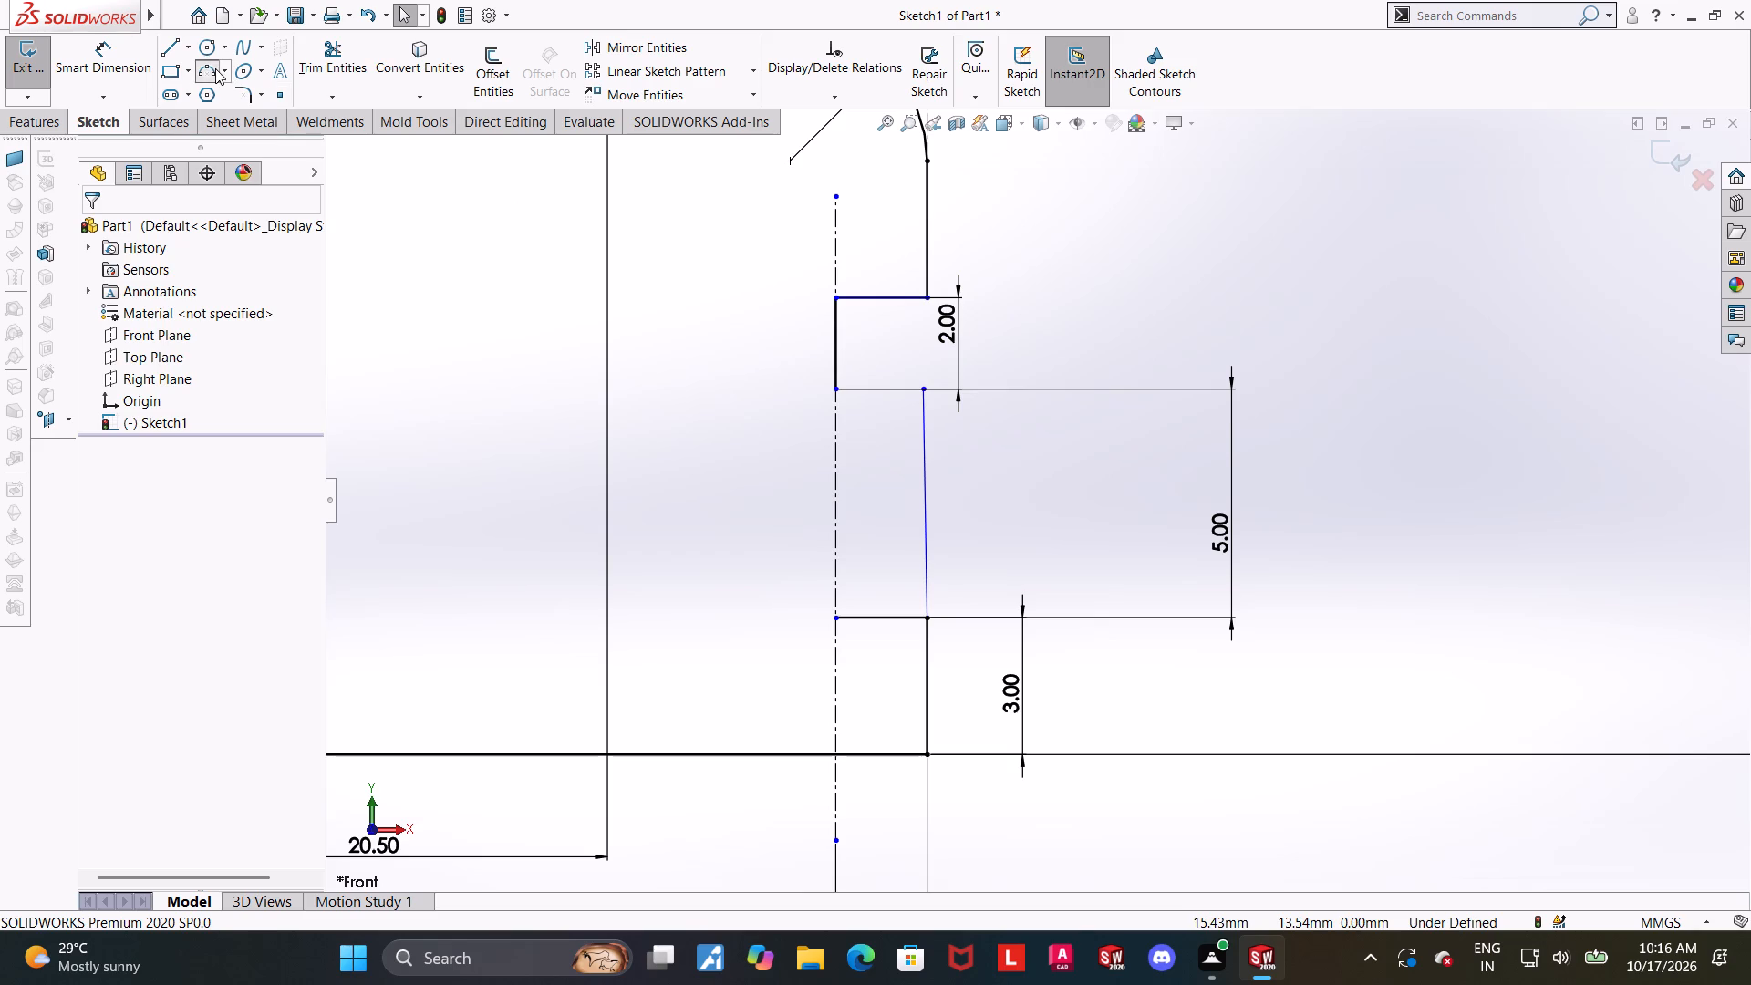
pyautogui.click(838, 618)
pyautogui.click(931, 556)
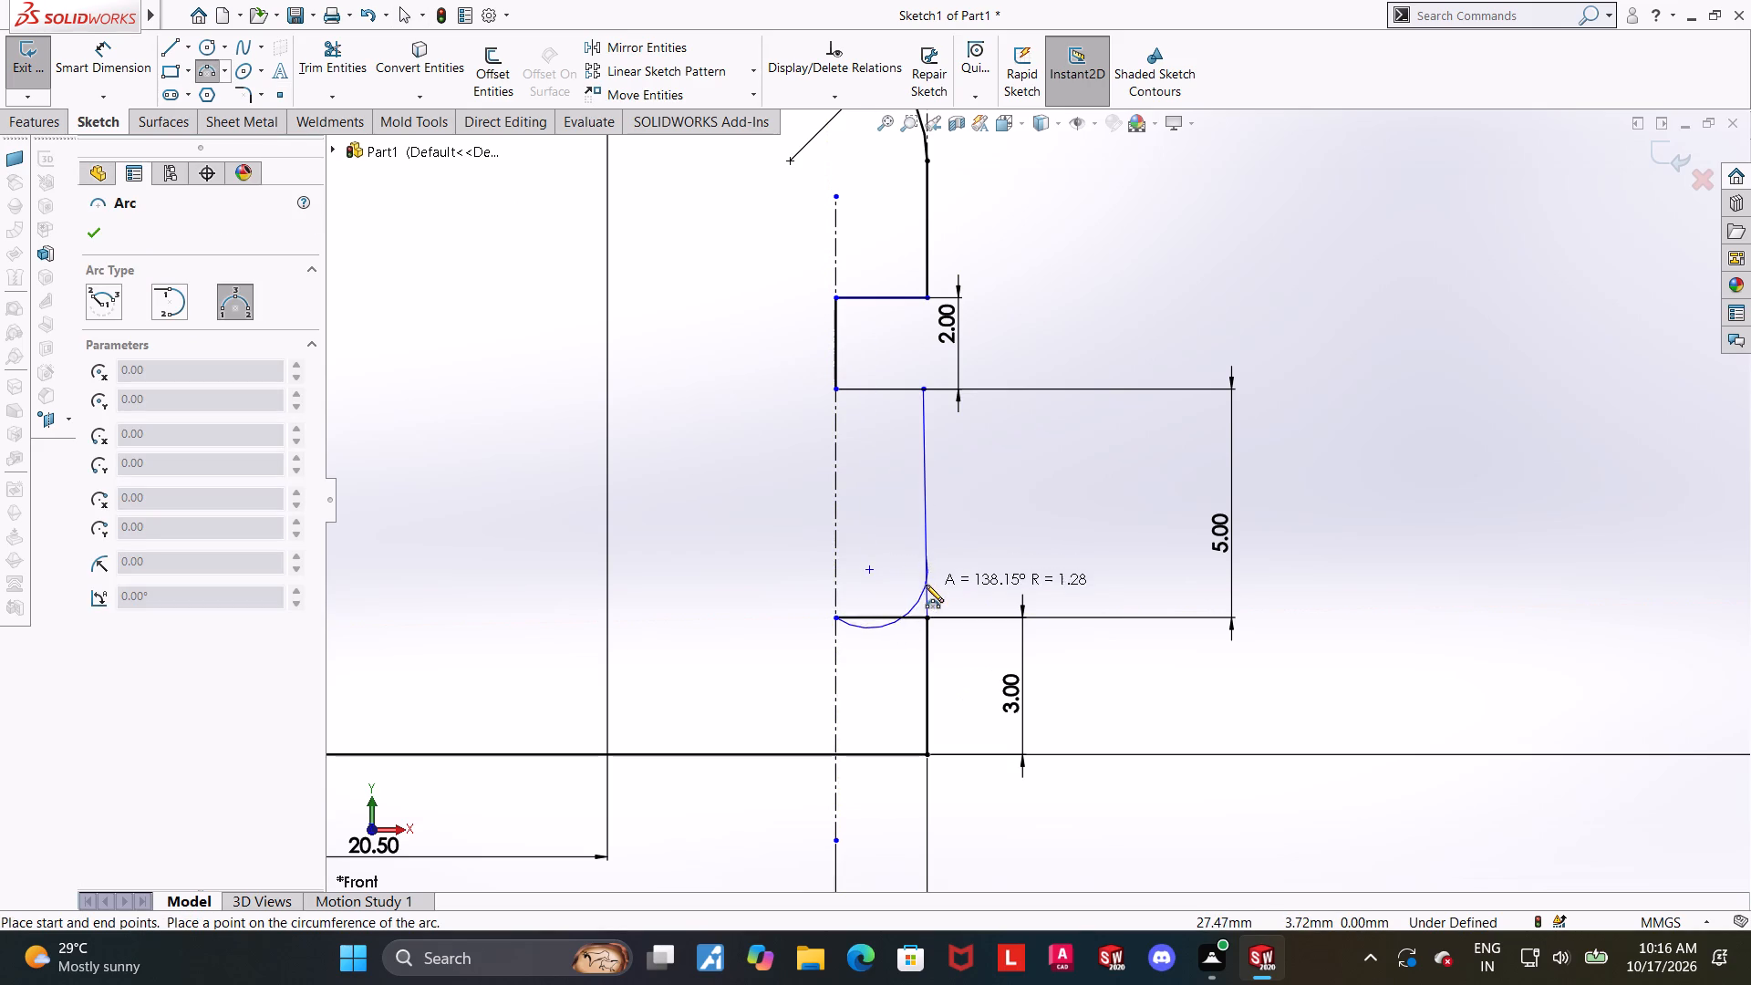
pyautogui.click(918, 572)
pyautogui.press('Escape')
pyautogui.press('Escape')
# Make the new arc tangent to the 3 mm base step's short horizontal line.
pyautogui.click(906, 617)
pyautogui.keyDown('ctrl'); pyautogui.click(899, 598); pyautogui.keyUp('ctrl')
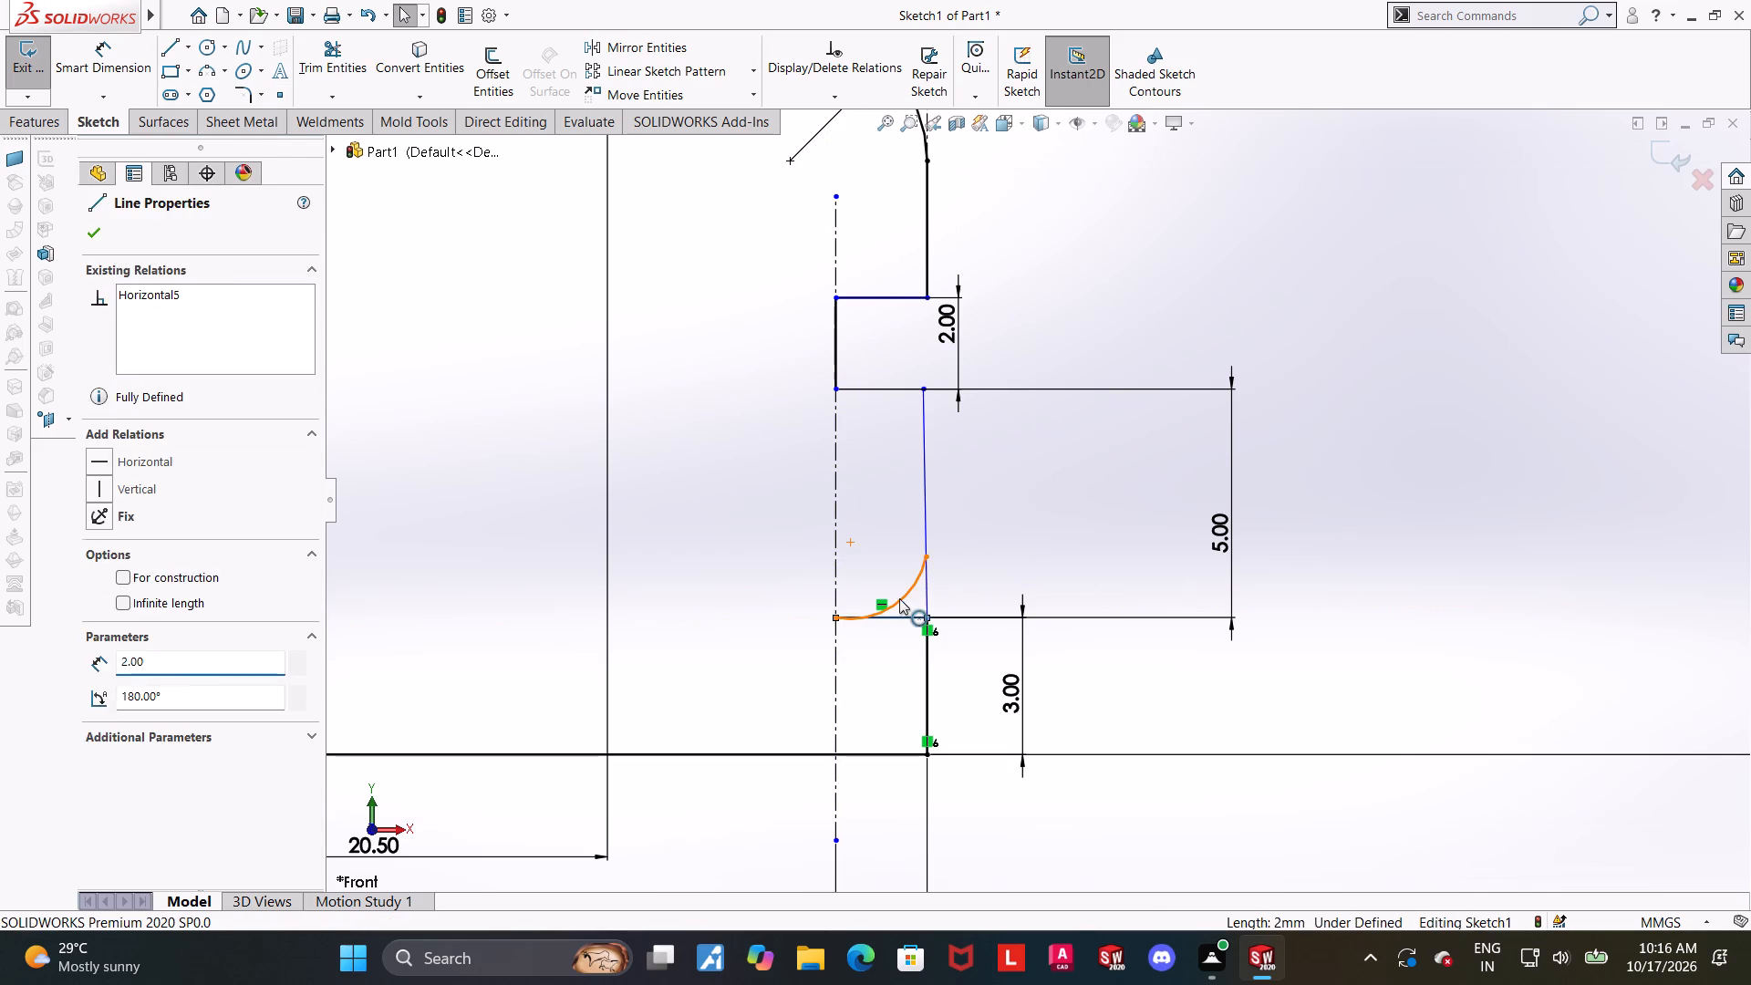
pyautogui.click(99, 544)
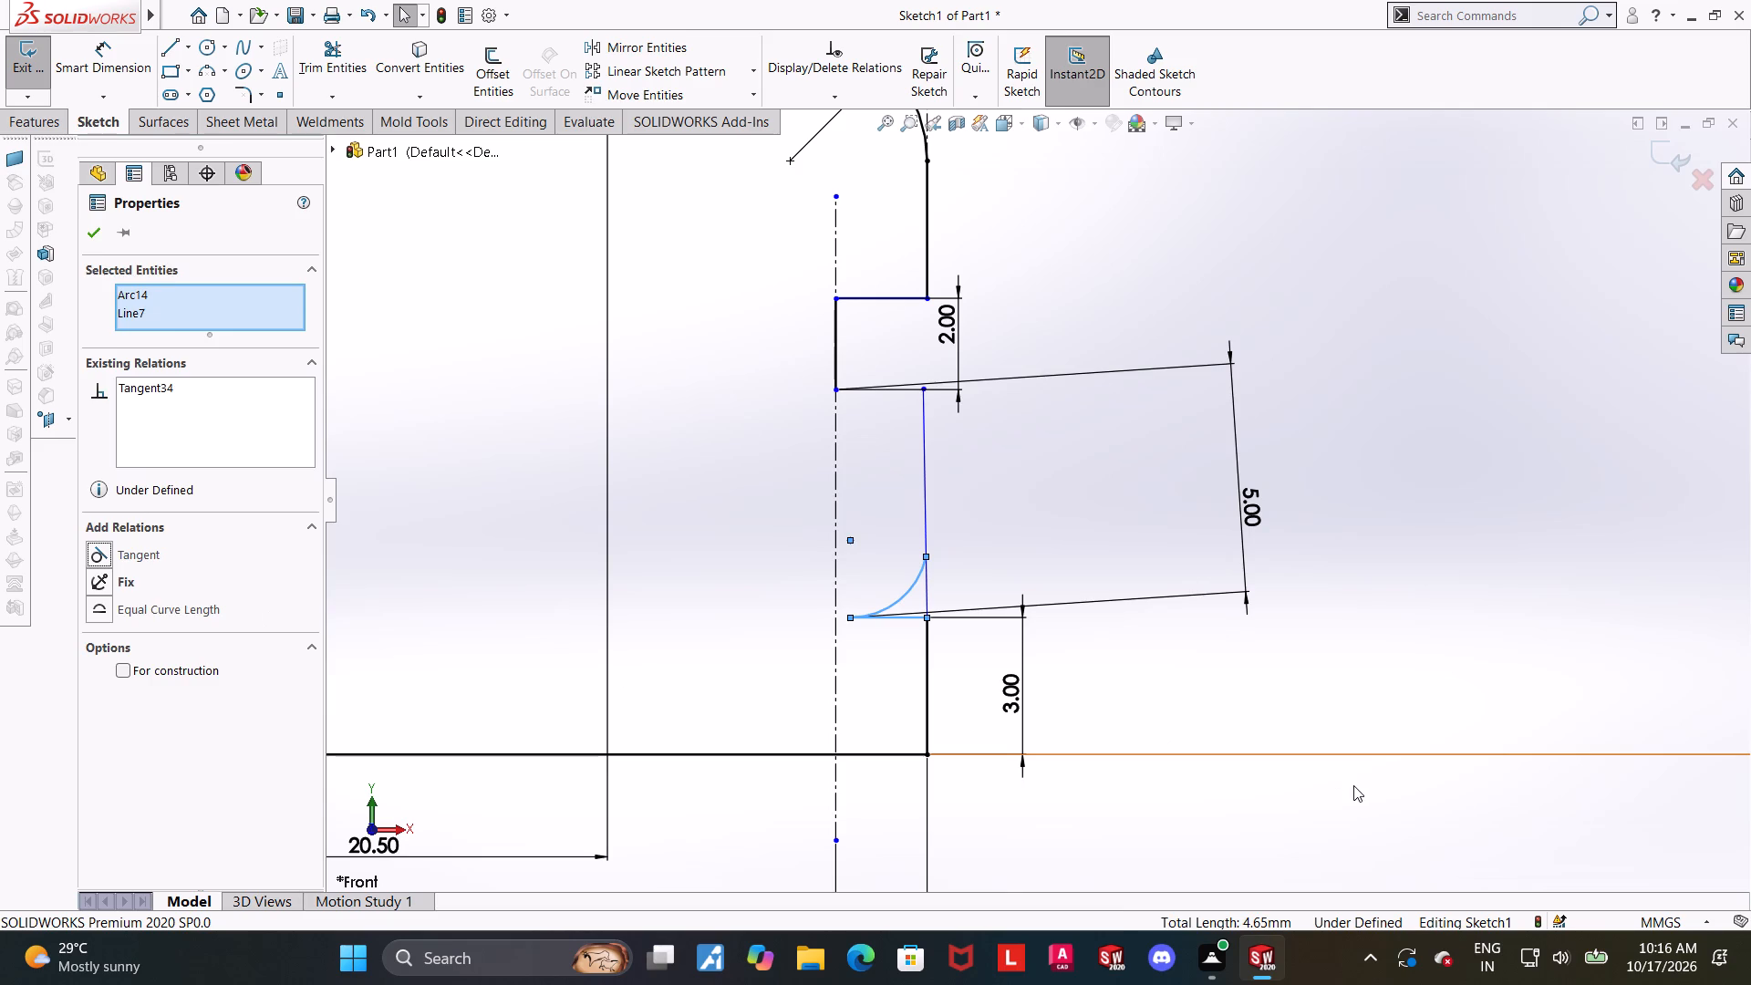
# Add a horizontal relation between the arc's lower inner endpoint and the 3 mm base step's outer corner.
pyautogui.click(1353, 785)
pyautogui.keyDown('ctrl'); pyautogui.click(849, 615); pyautogui.keyUp('ctrl')
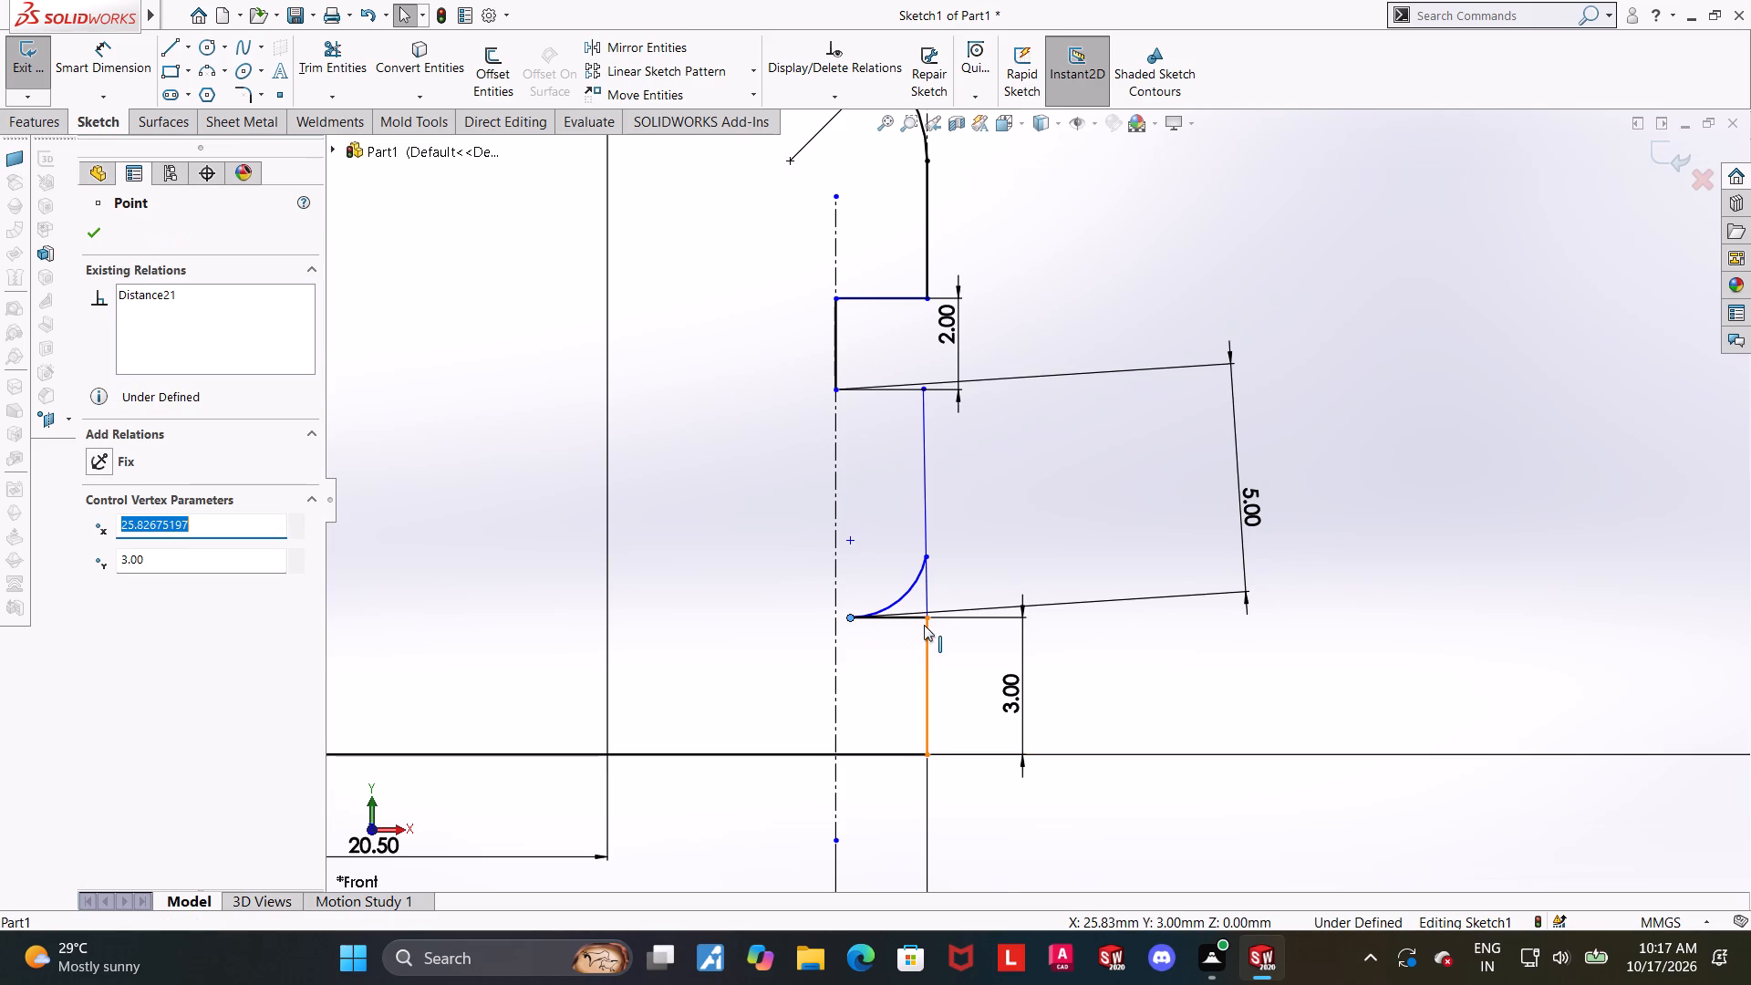
pyautogui.keyDown('ctrl'); pyautogui.click(924, 620); pyautogui.keyUp('ctrl')
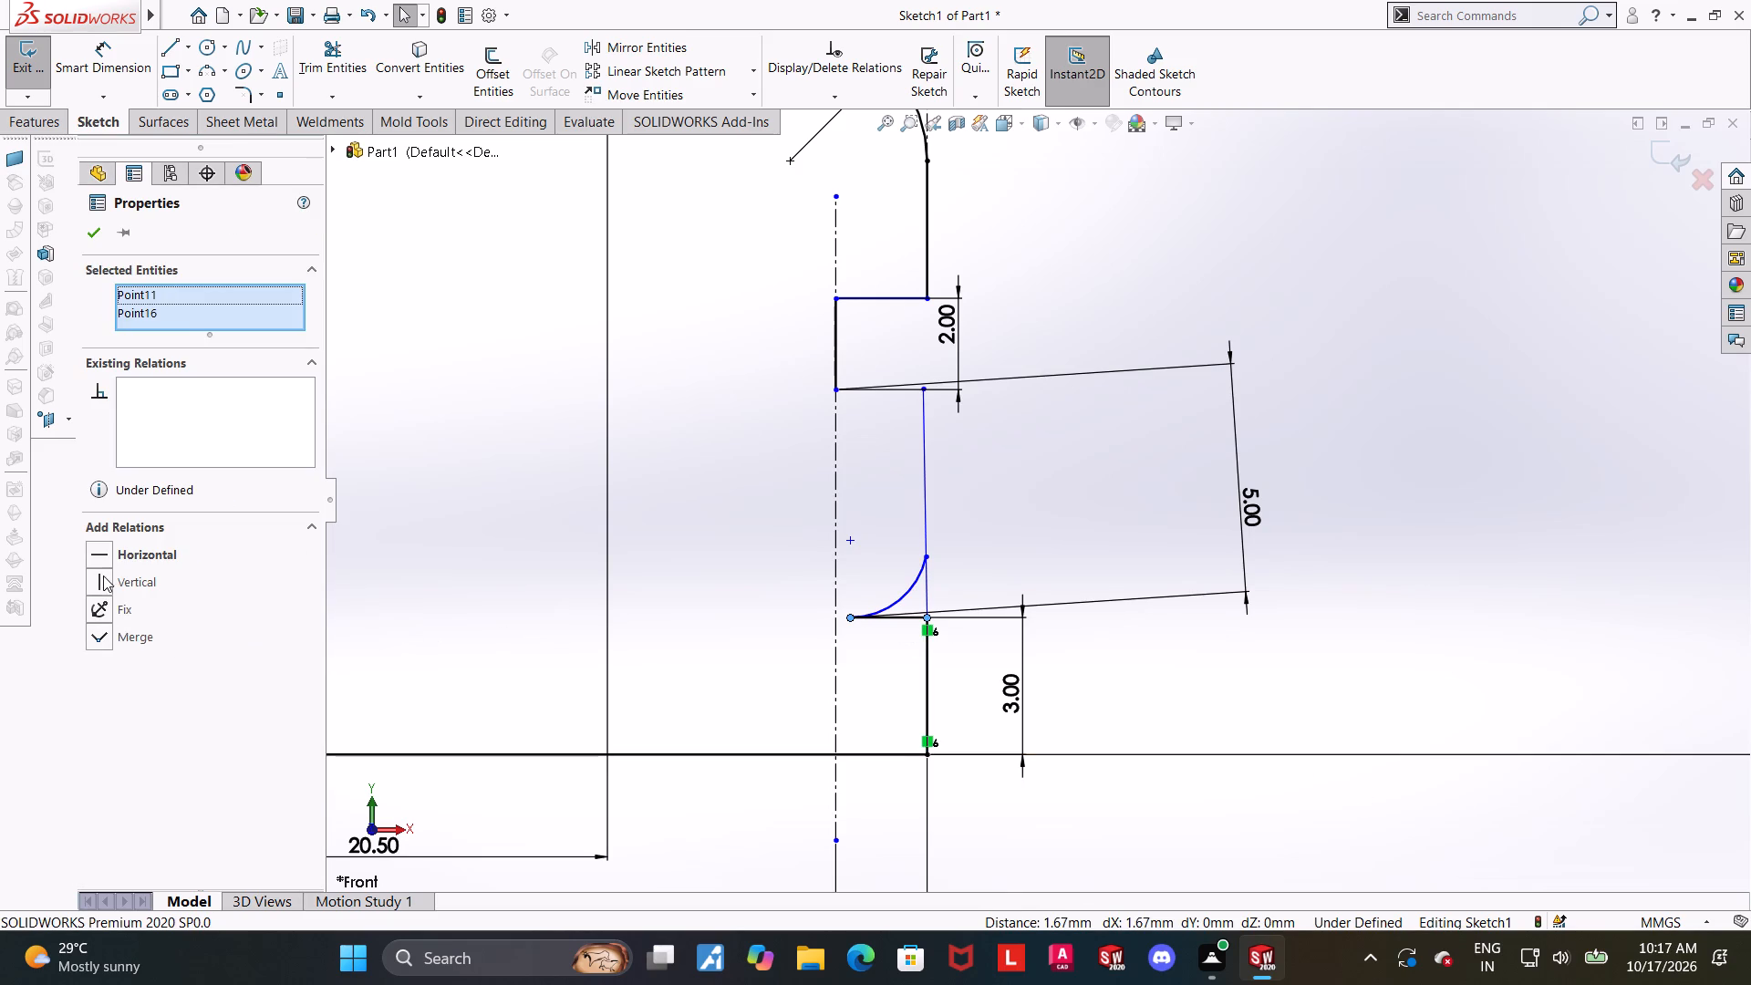
pyautogui.click(103, 557)
pyautogui.click(1167, 669)
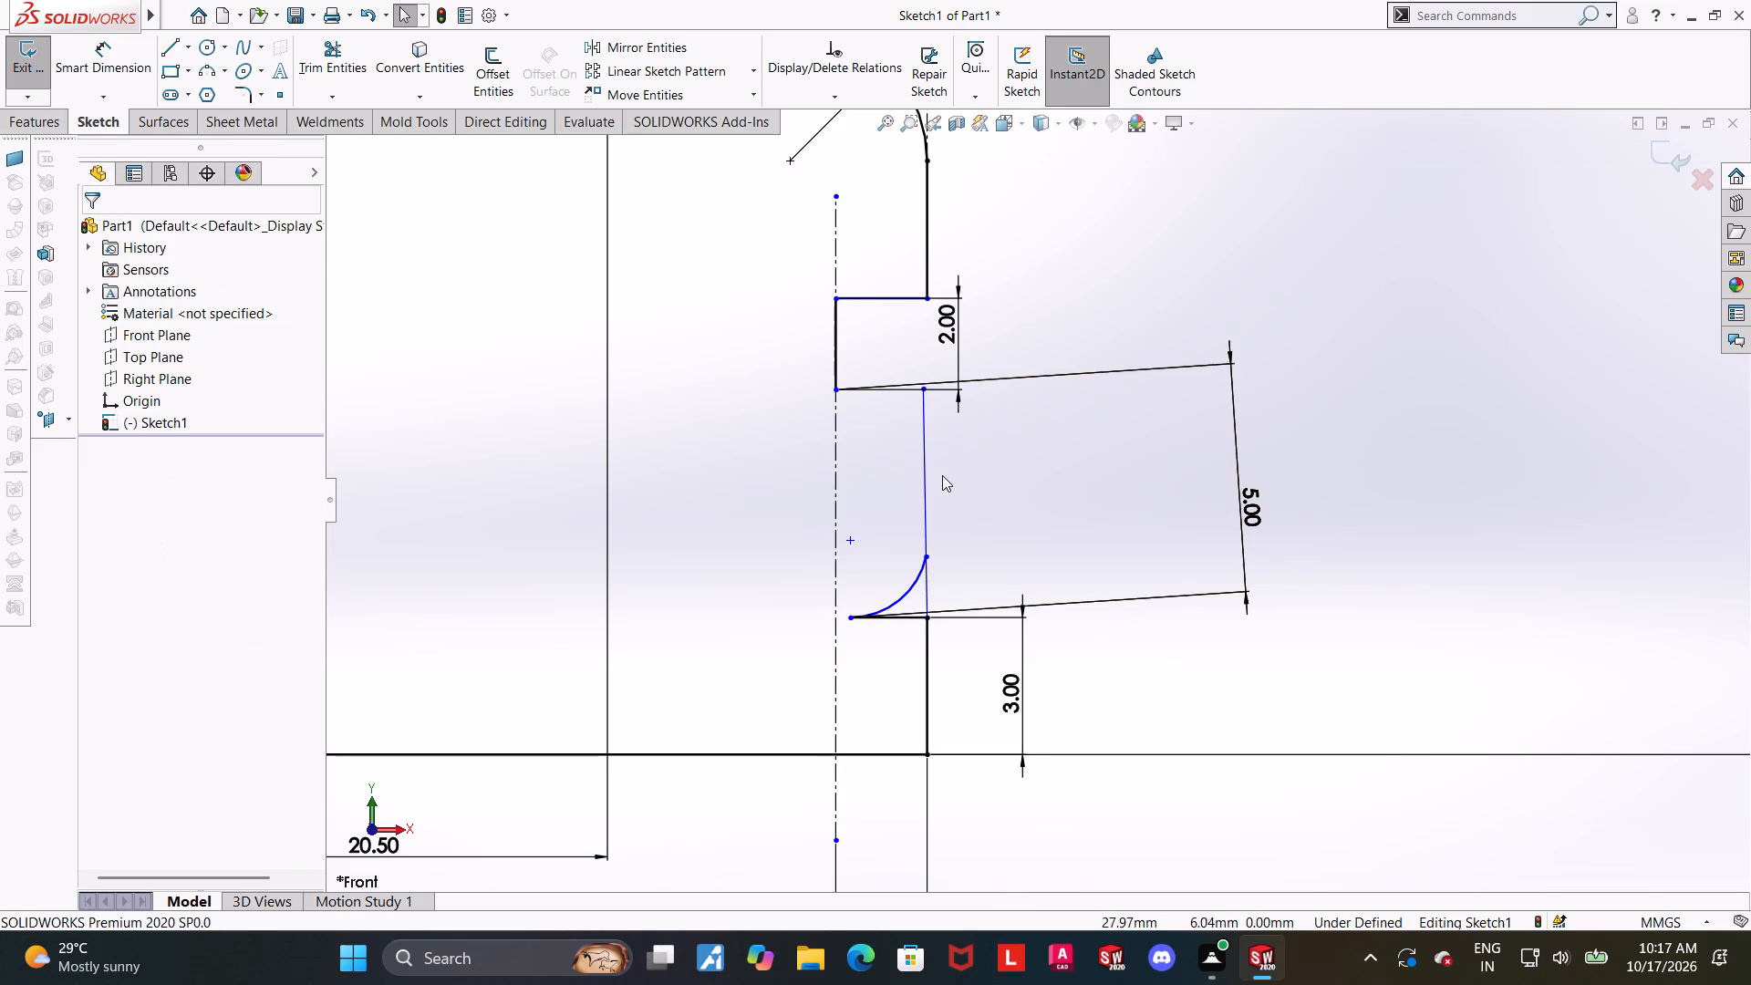
# Delete the slanted 5 mm dimension between the groove's lower corner and the arc's inner end.
pyautogui.press('Escape')
pyautogui.rightClick(1244, 511)
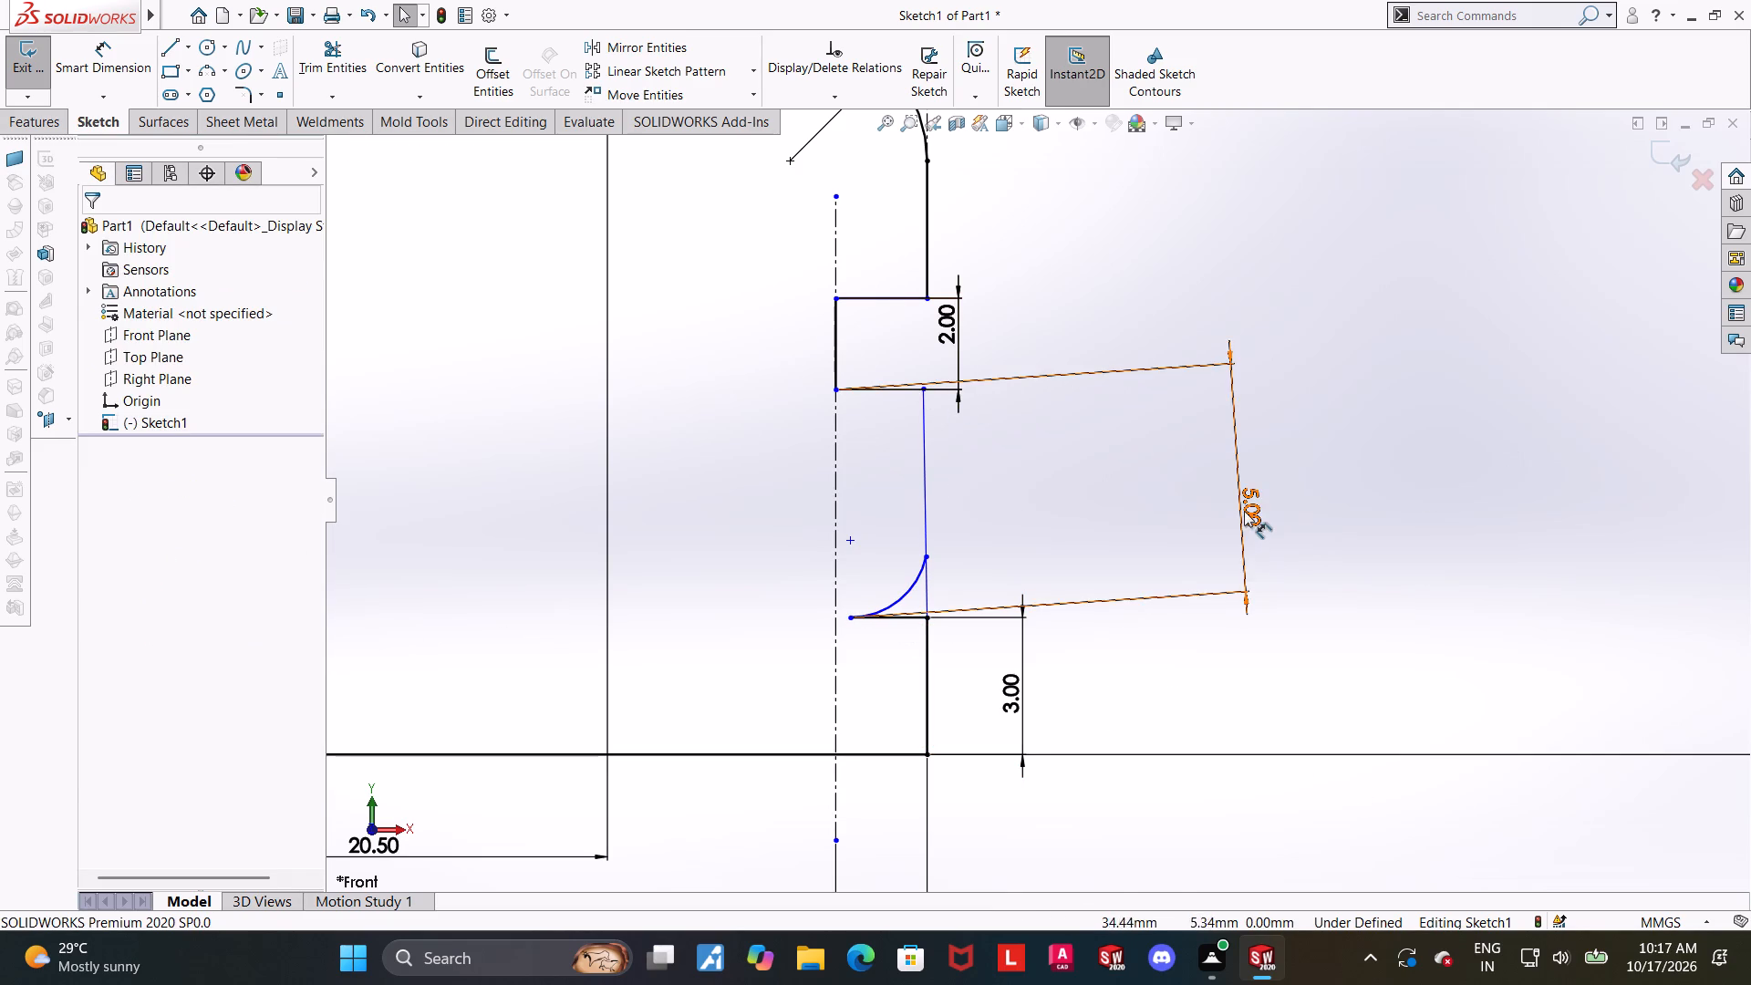
pyautogui.click(1284, 708)
pyautogui.press('Escape')
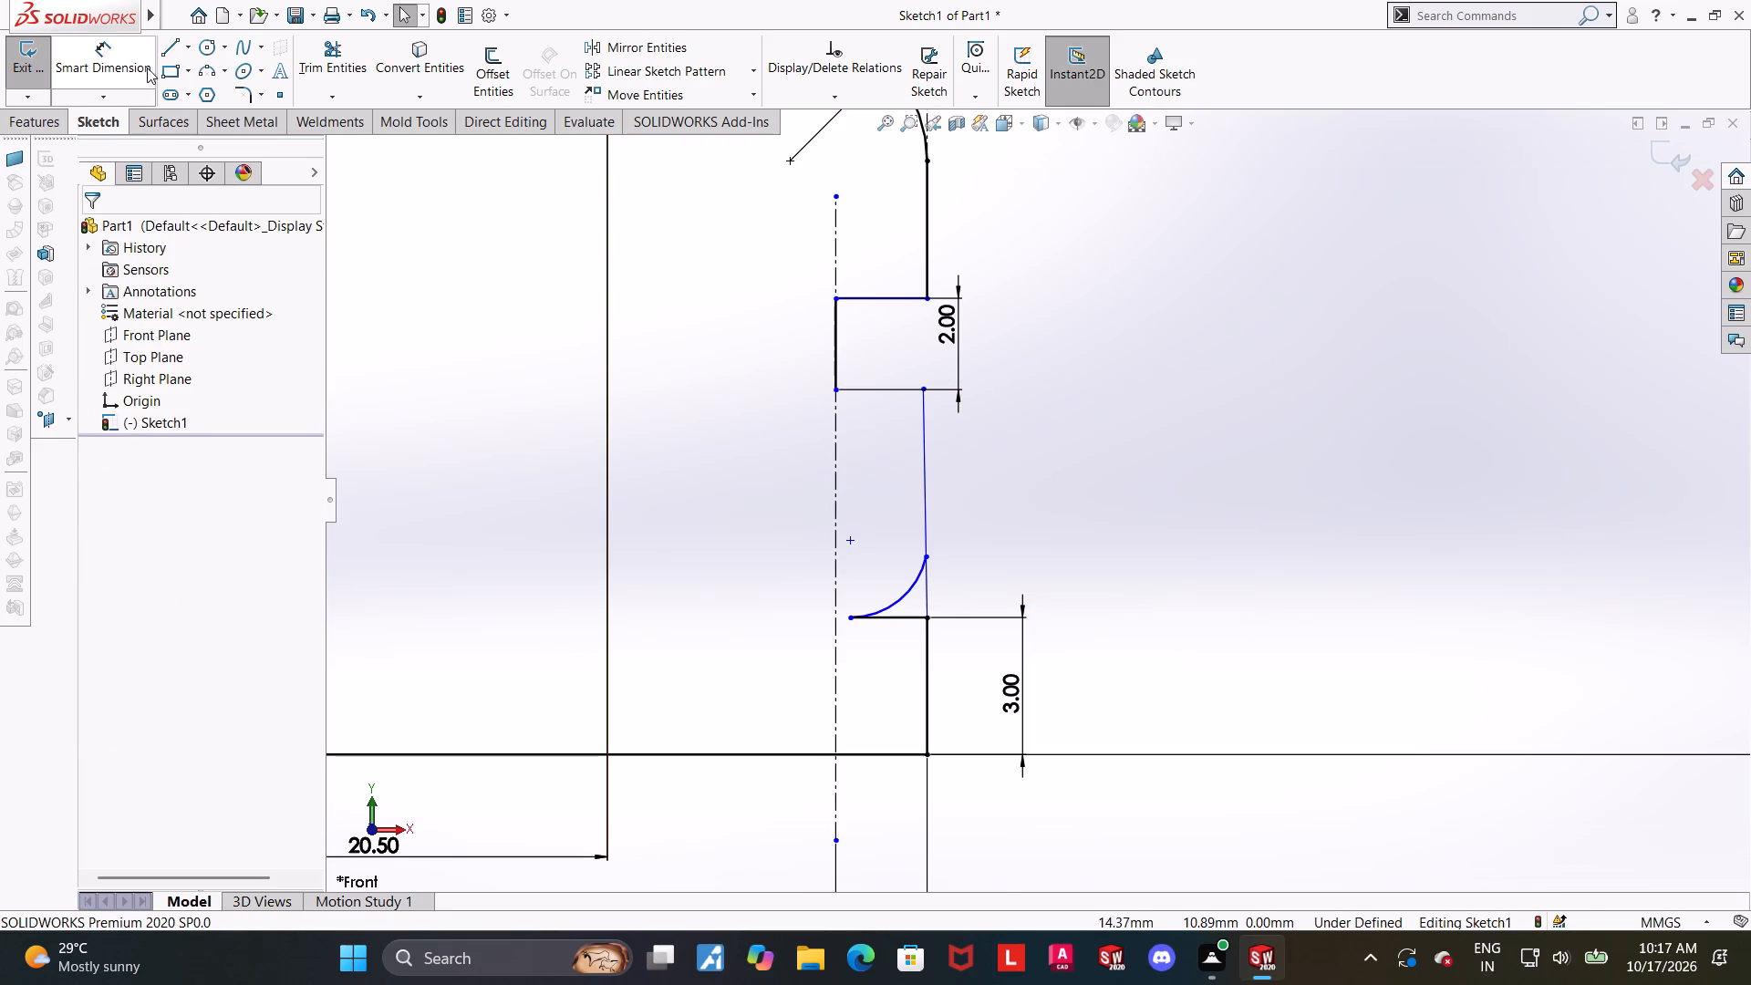
# Dimension the new arc above the 3 mm base step with a radius of 2 mm.
pyautogui.click(134, 52)
pyautogui.click(885, 607)
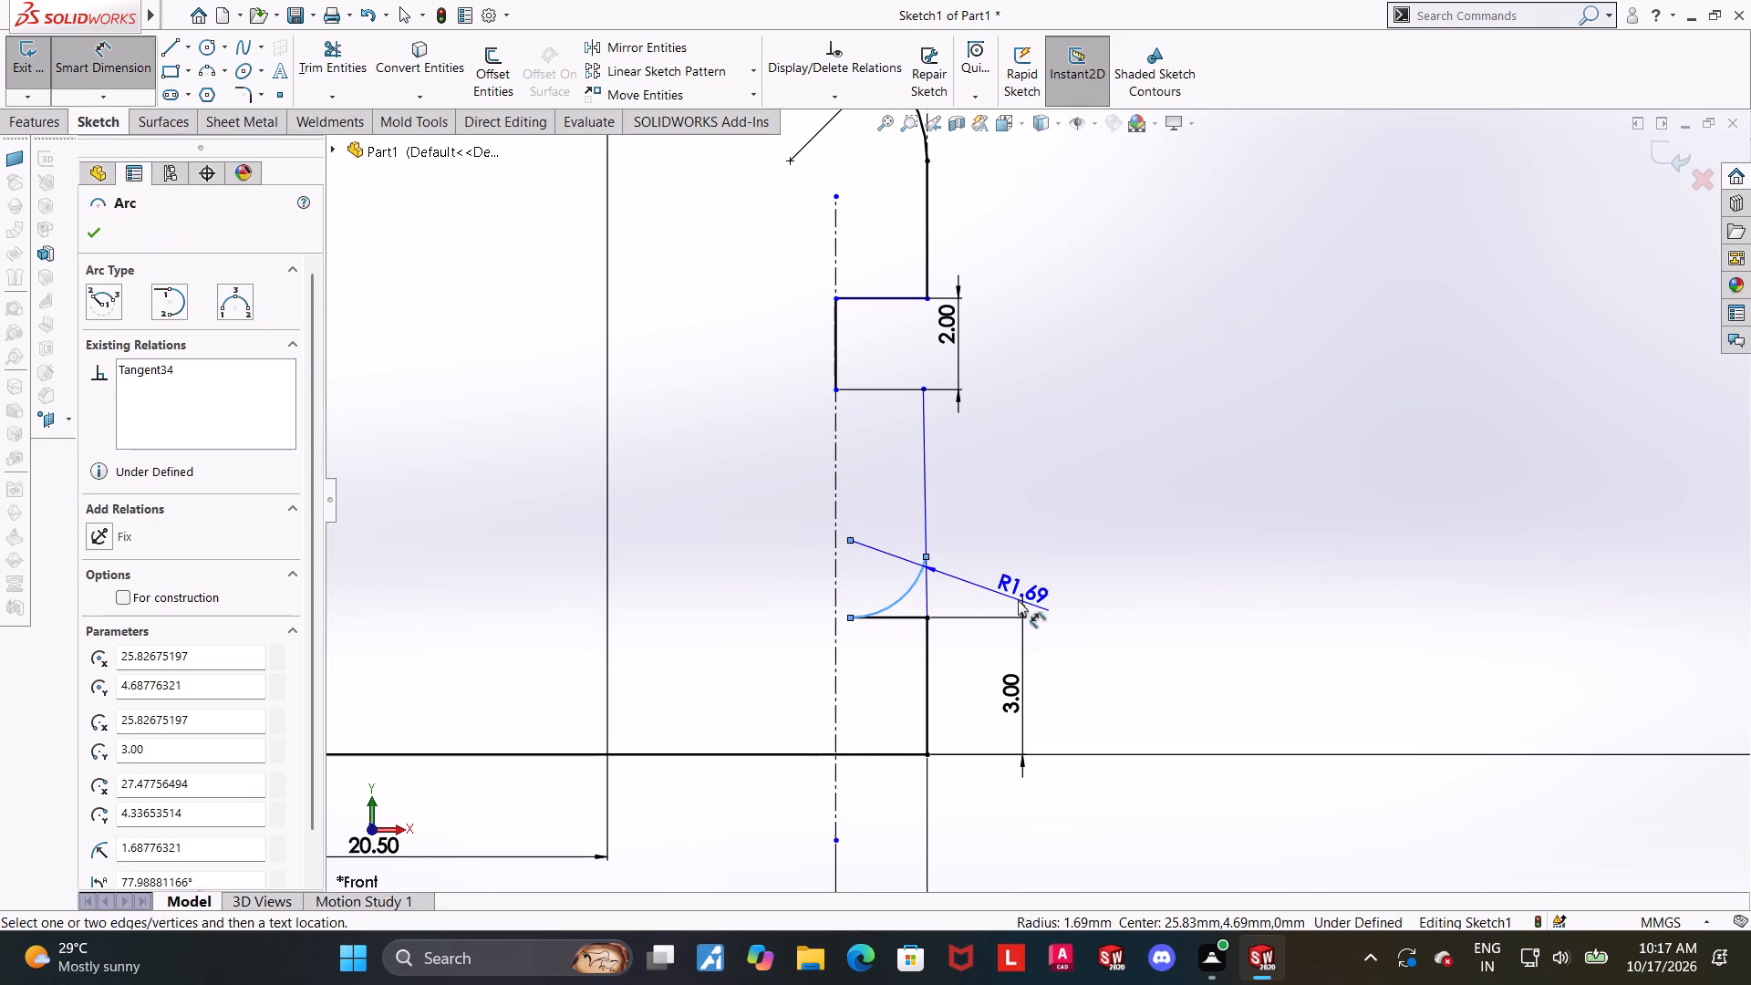
pyautogui.click(1091, 551)
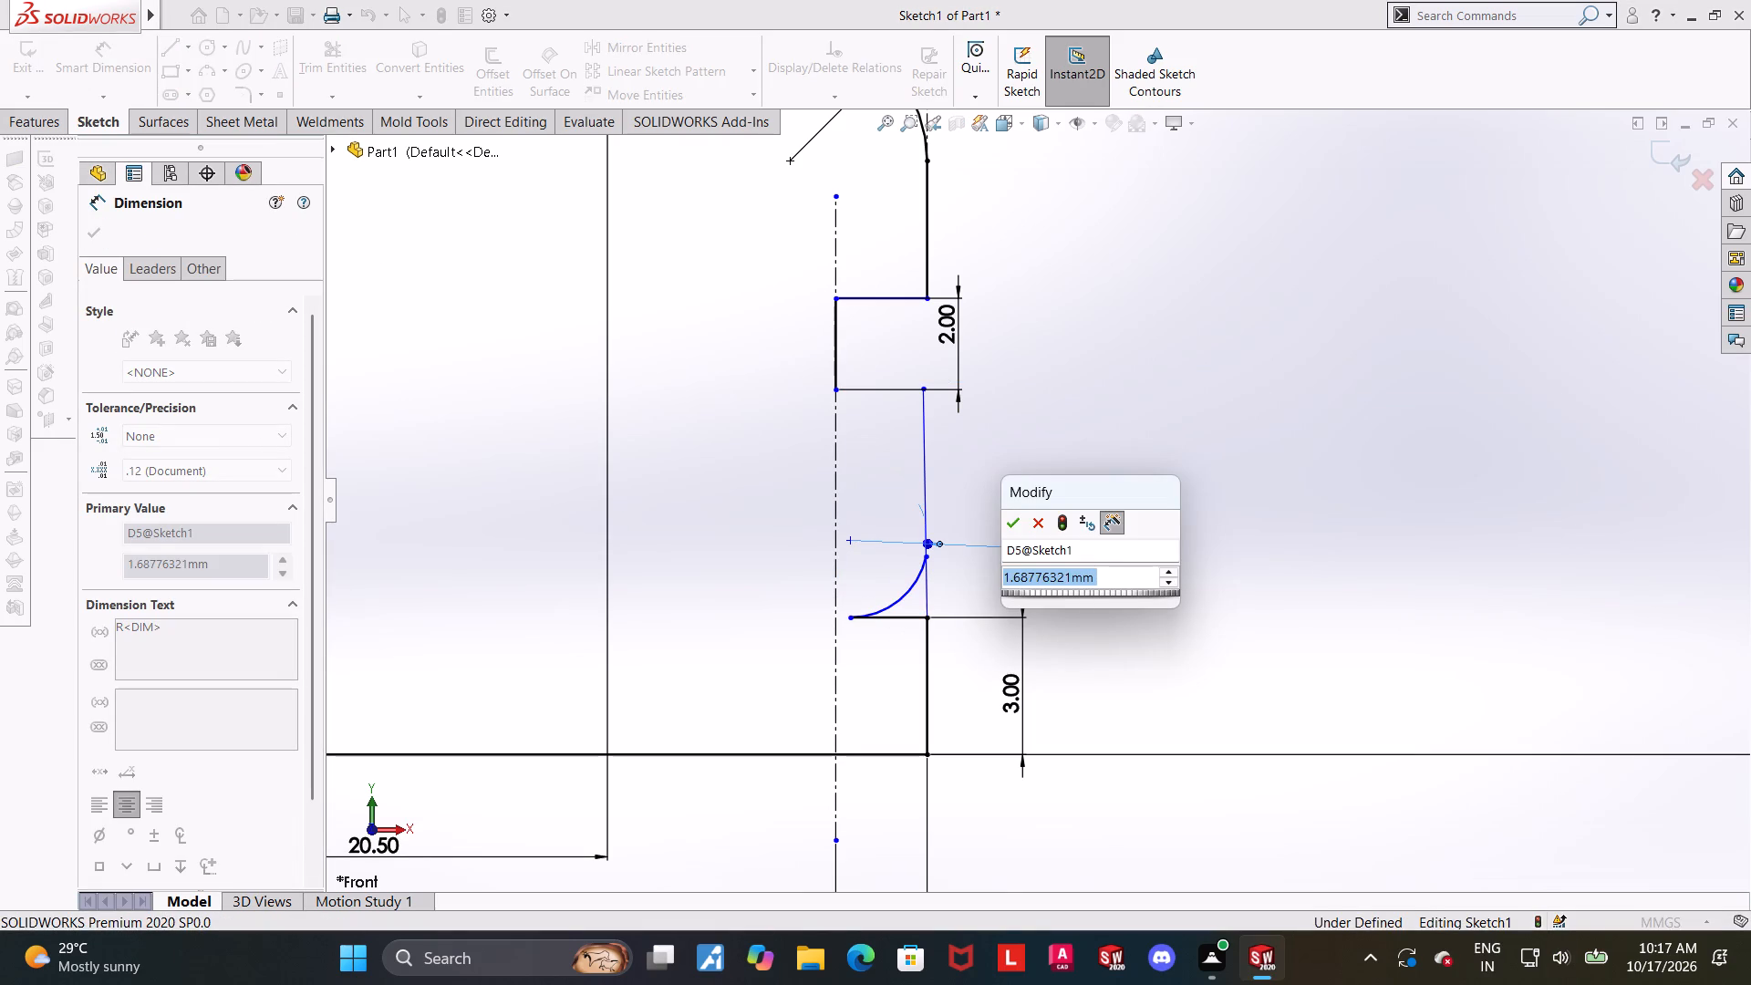
pyautogui.press('2')
pyautogui.press('Return')
pyautogui.press('Escape')
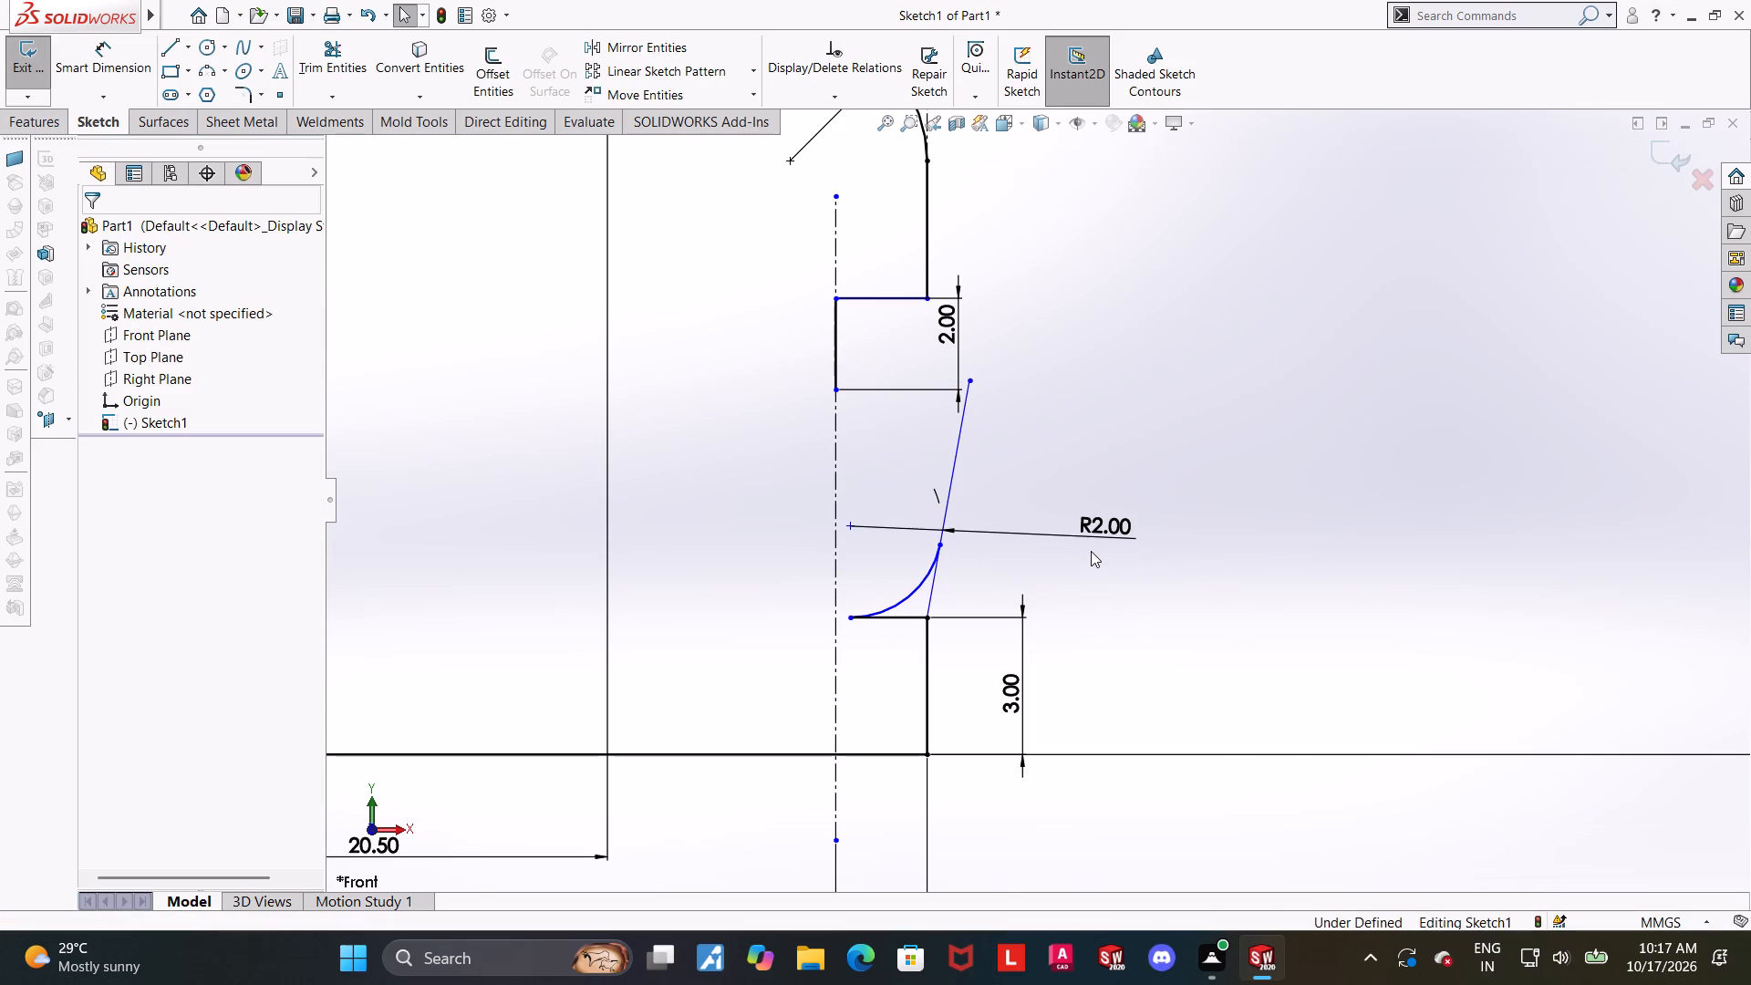
pyautogui.click(1201, 587)
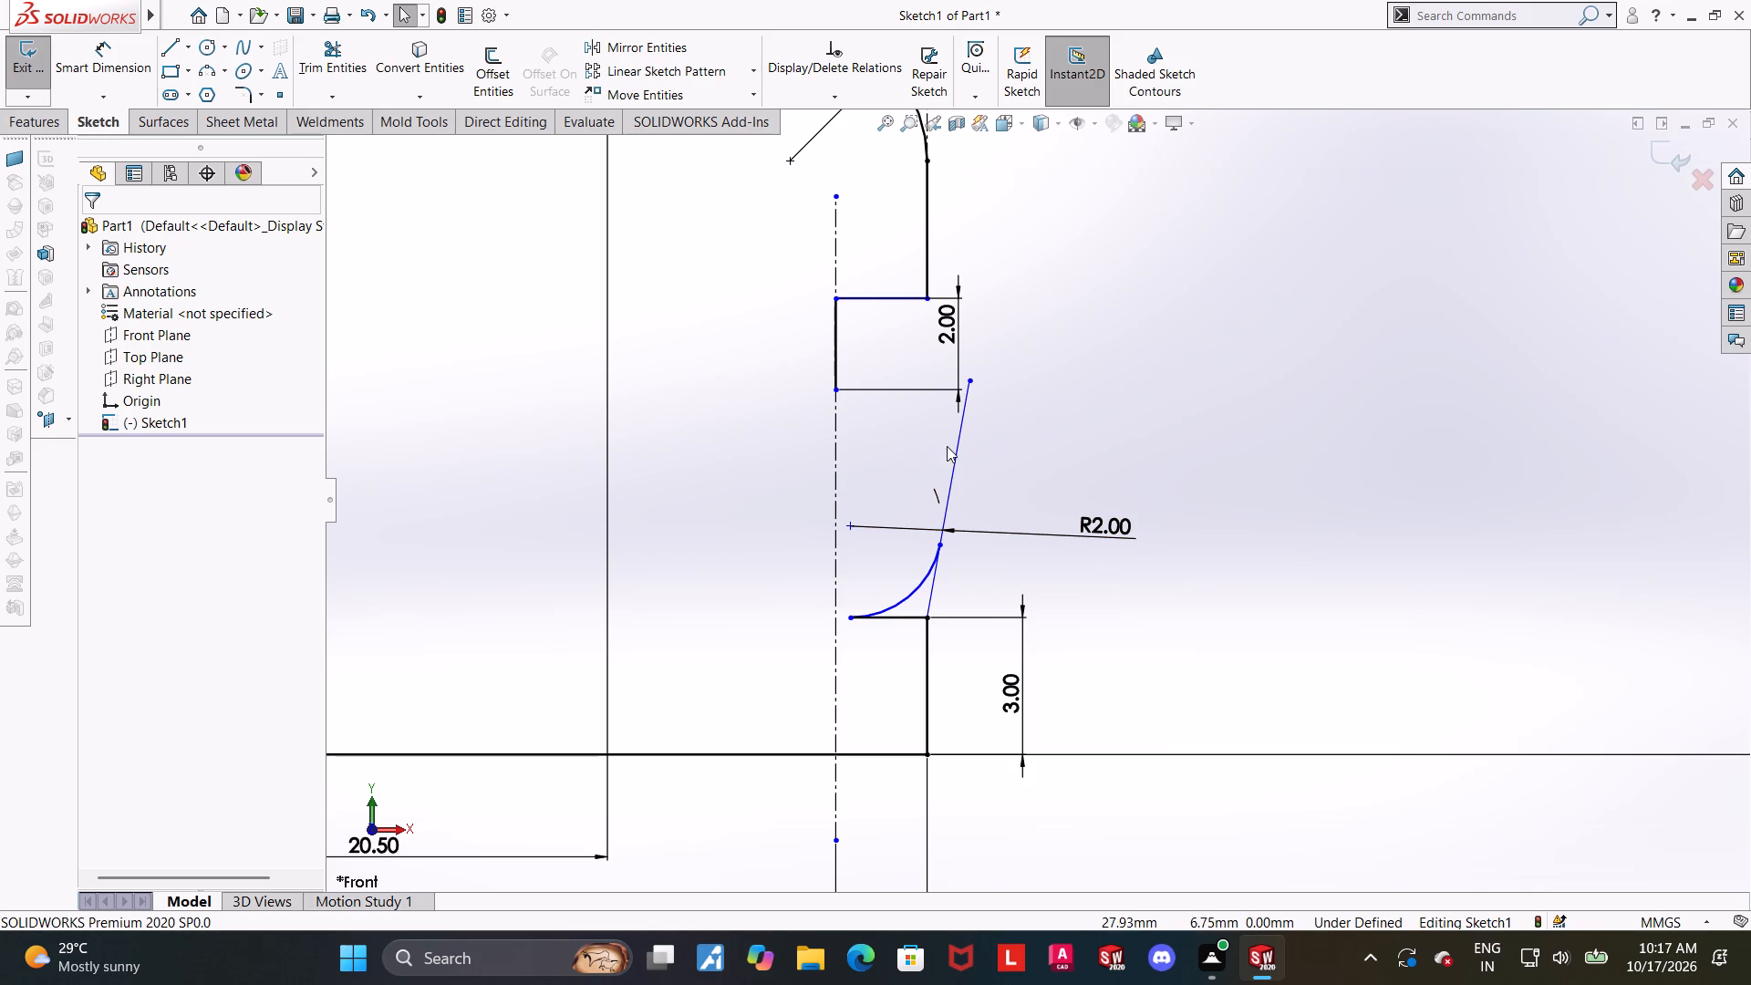
# Delete the slanted line running up from the 3 mm base step's outer corner.
pyautogui.click(952, 451)
pyautogui.rightClick(952, 451)
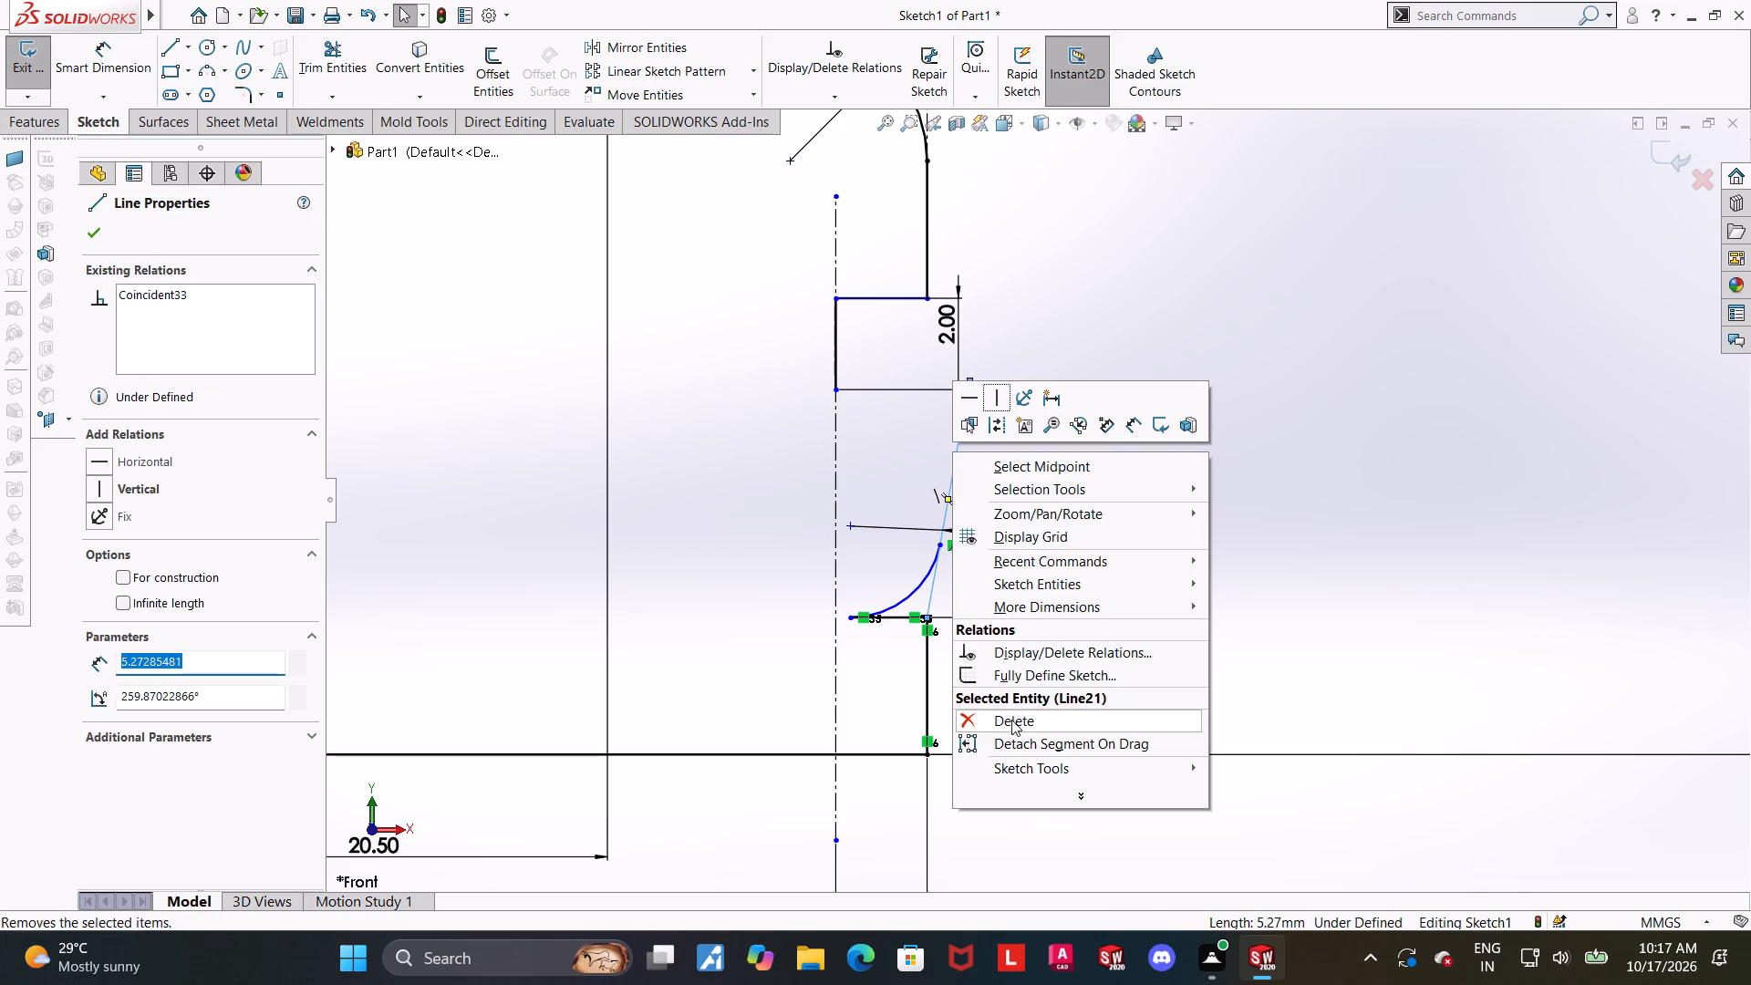
pyautogui.click(1011, 720)
pyautogui.press('Escape')
# Draw a vertical line up from the R2 arc's upper end, continued by a tangent arc of about R1.51 curving inward to the groove's lower level.
pyautogui.click(167, 44)
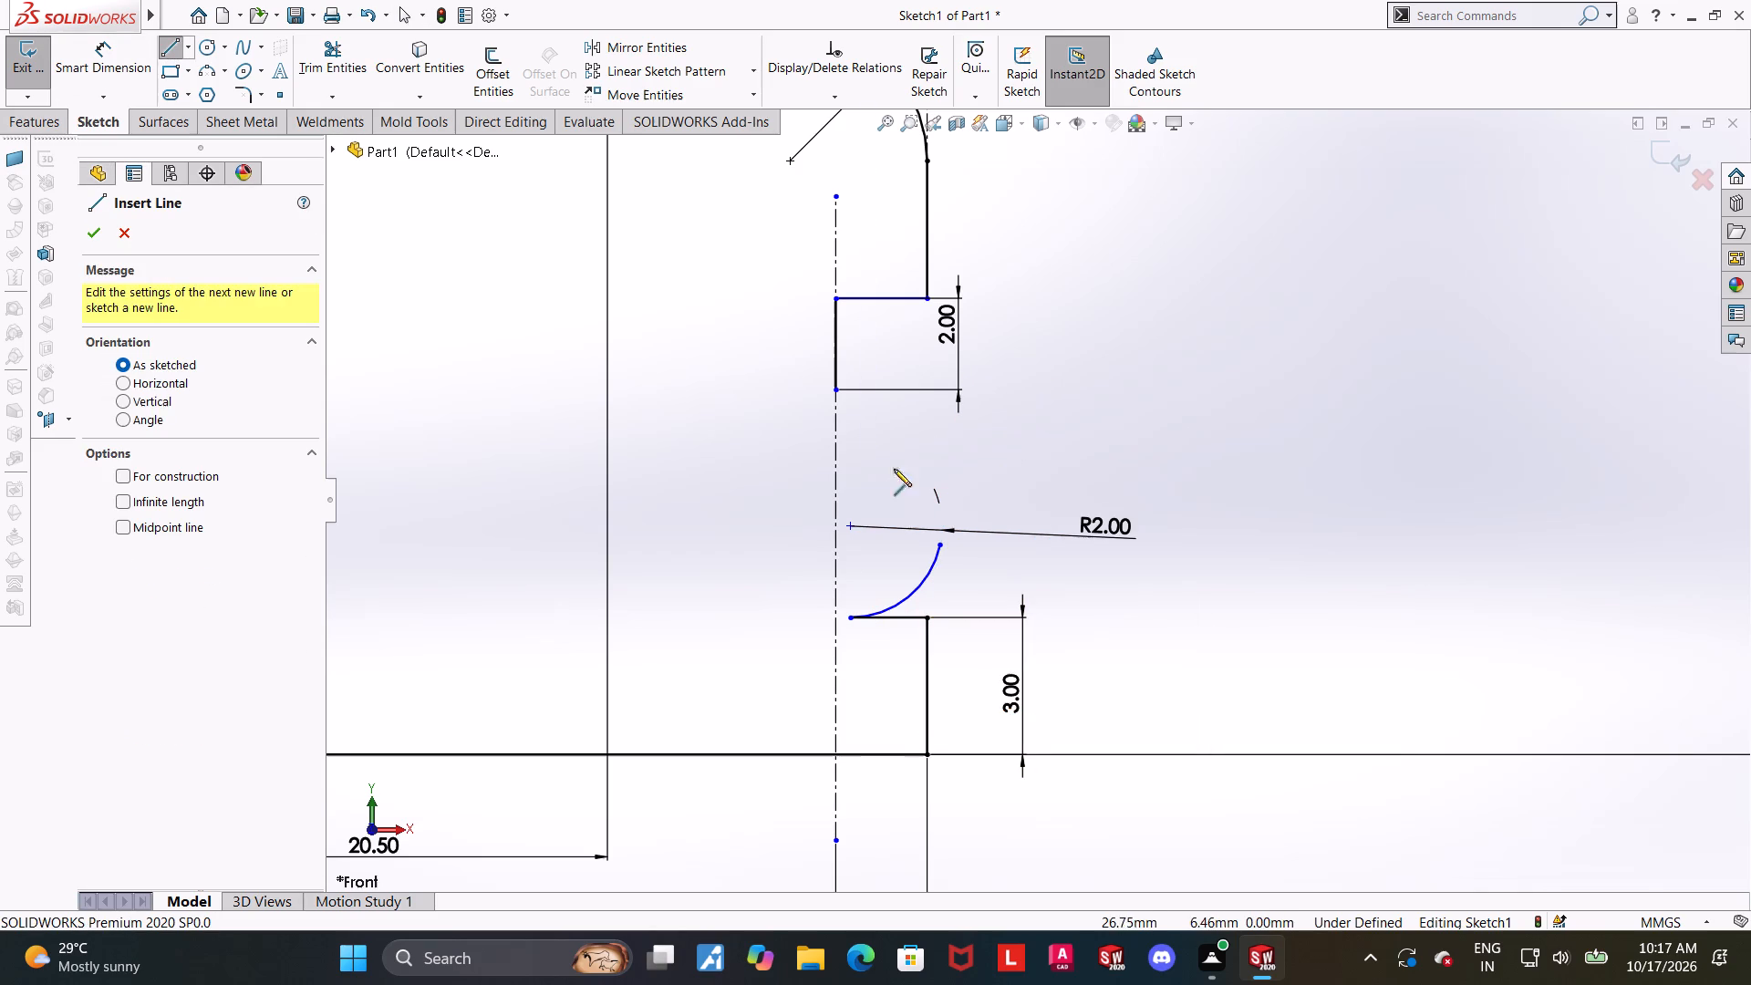
pyautogui.click(941, 542)
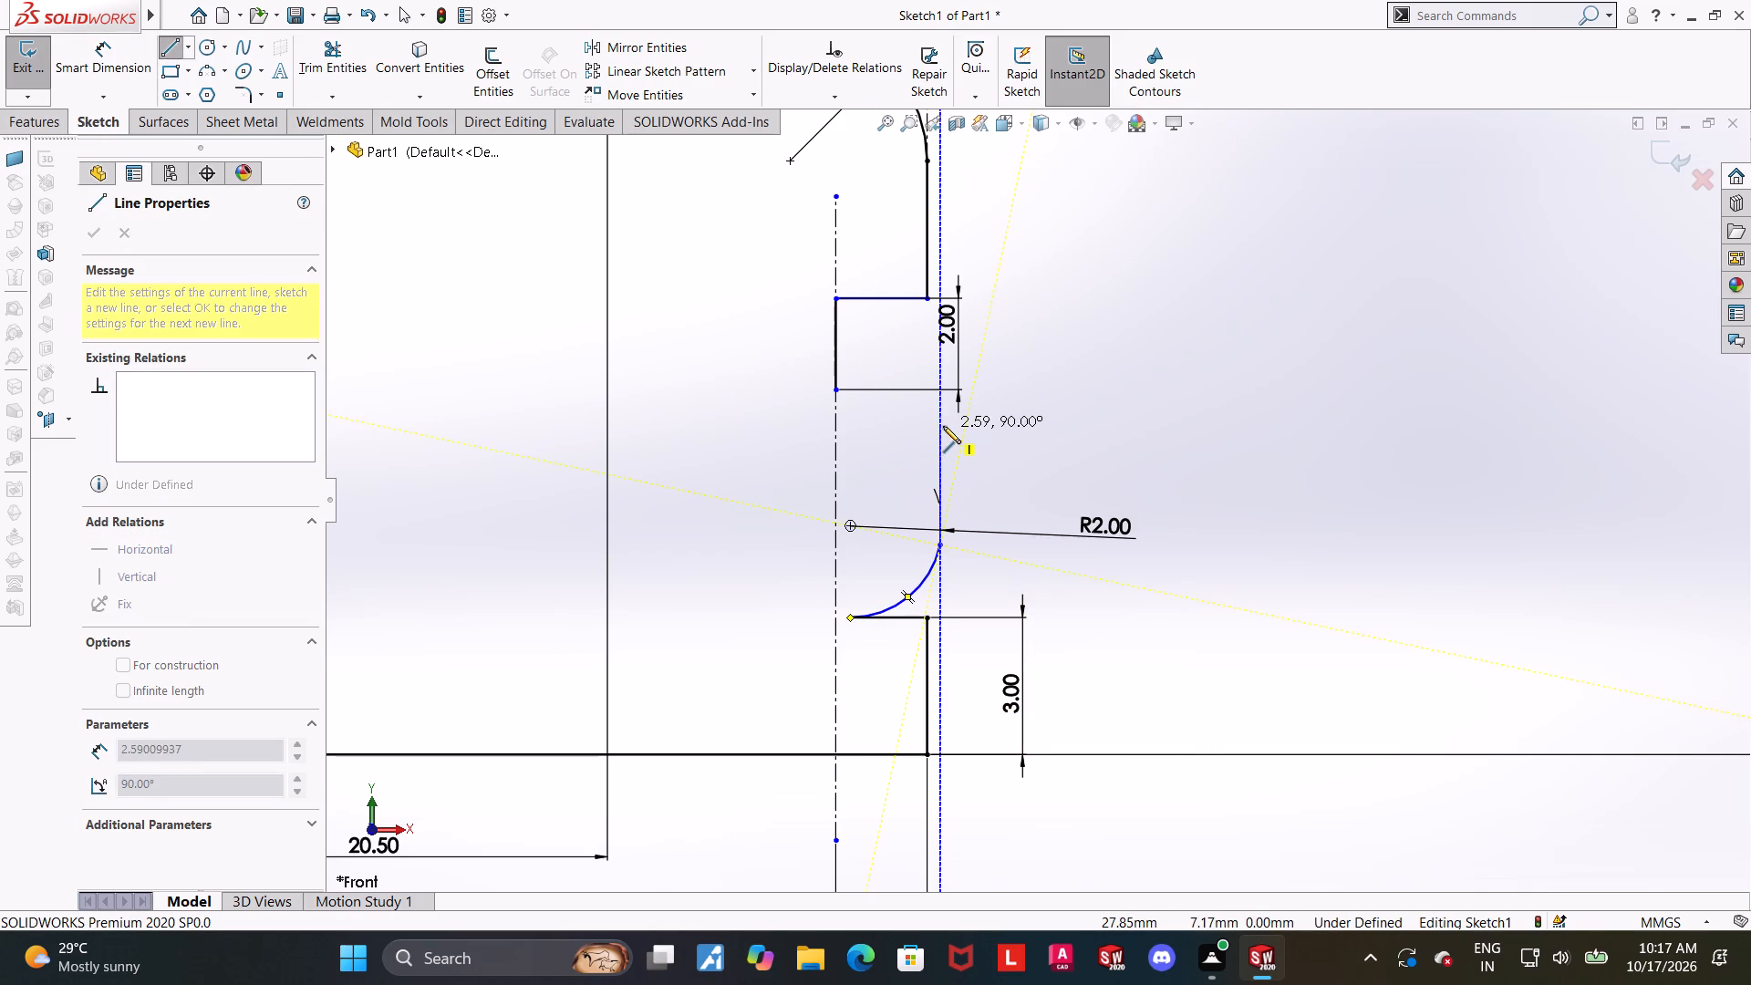
pyautogui.click(943, 458)
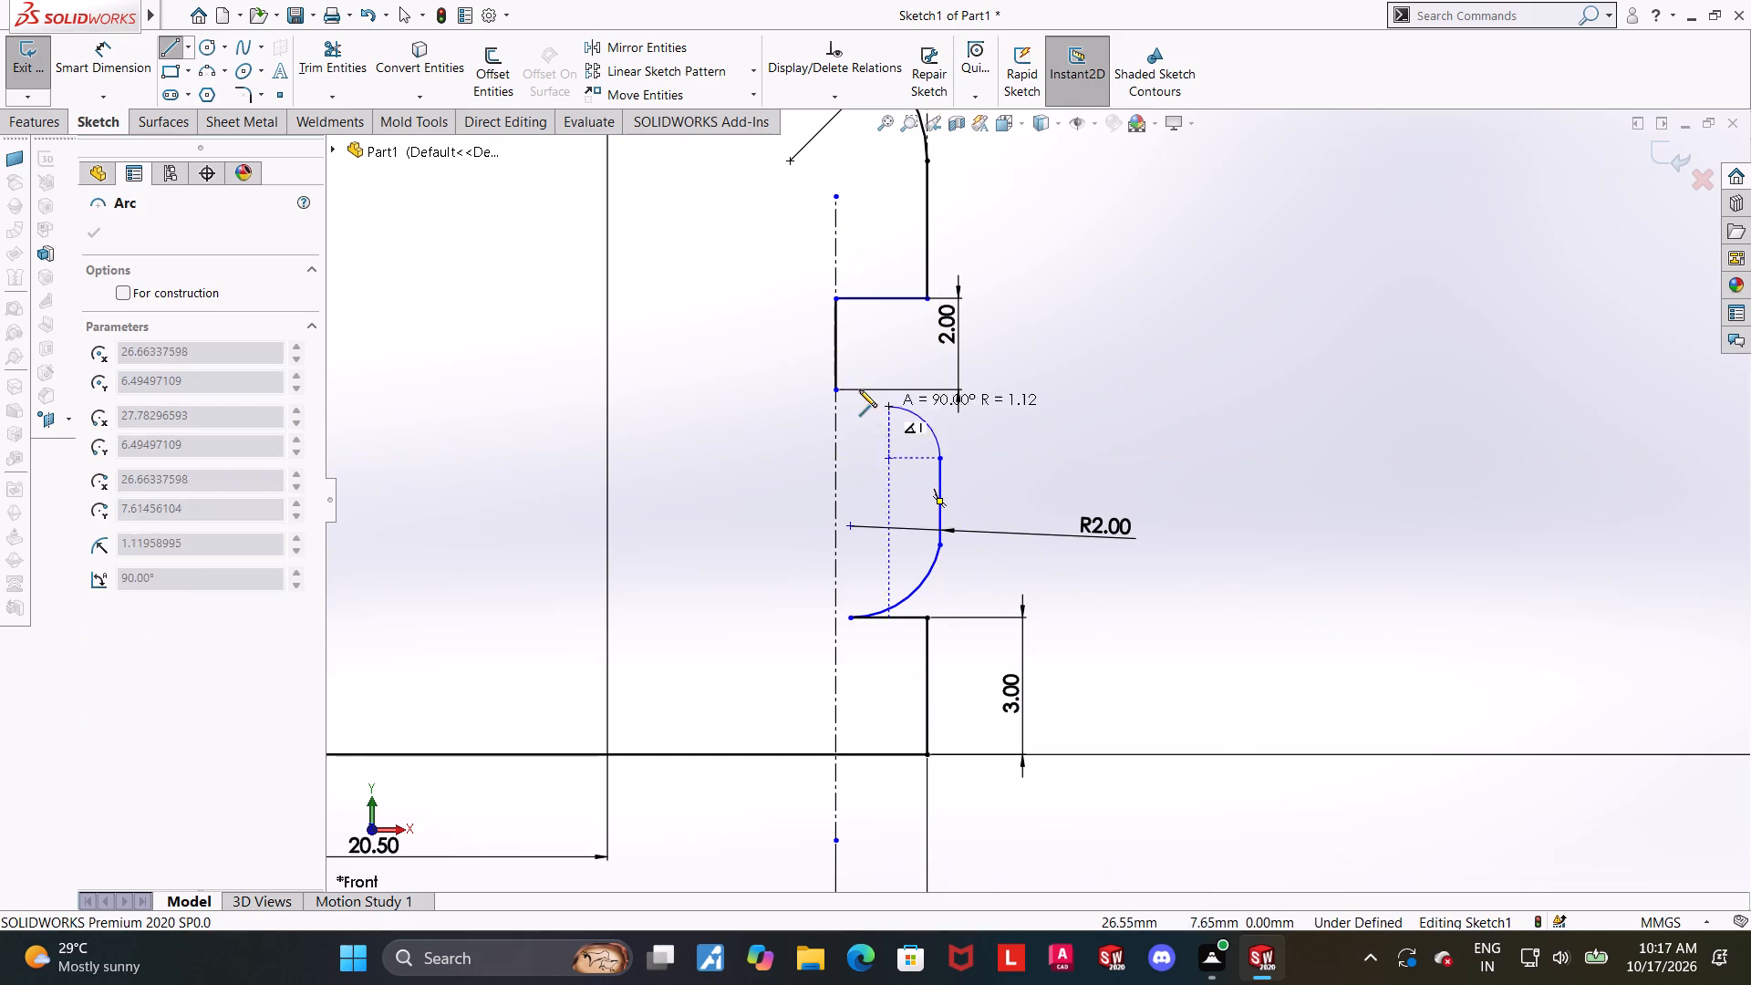
pyautogui.click(863, 390)
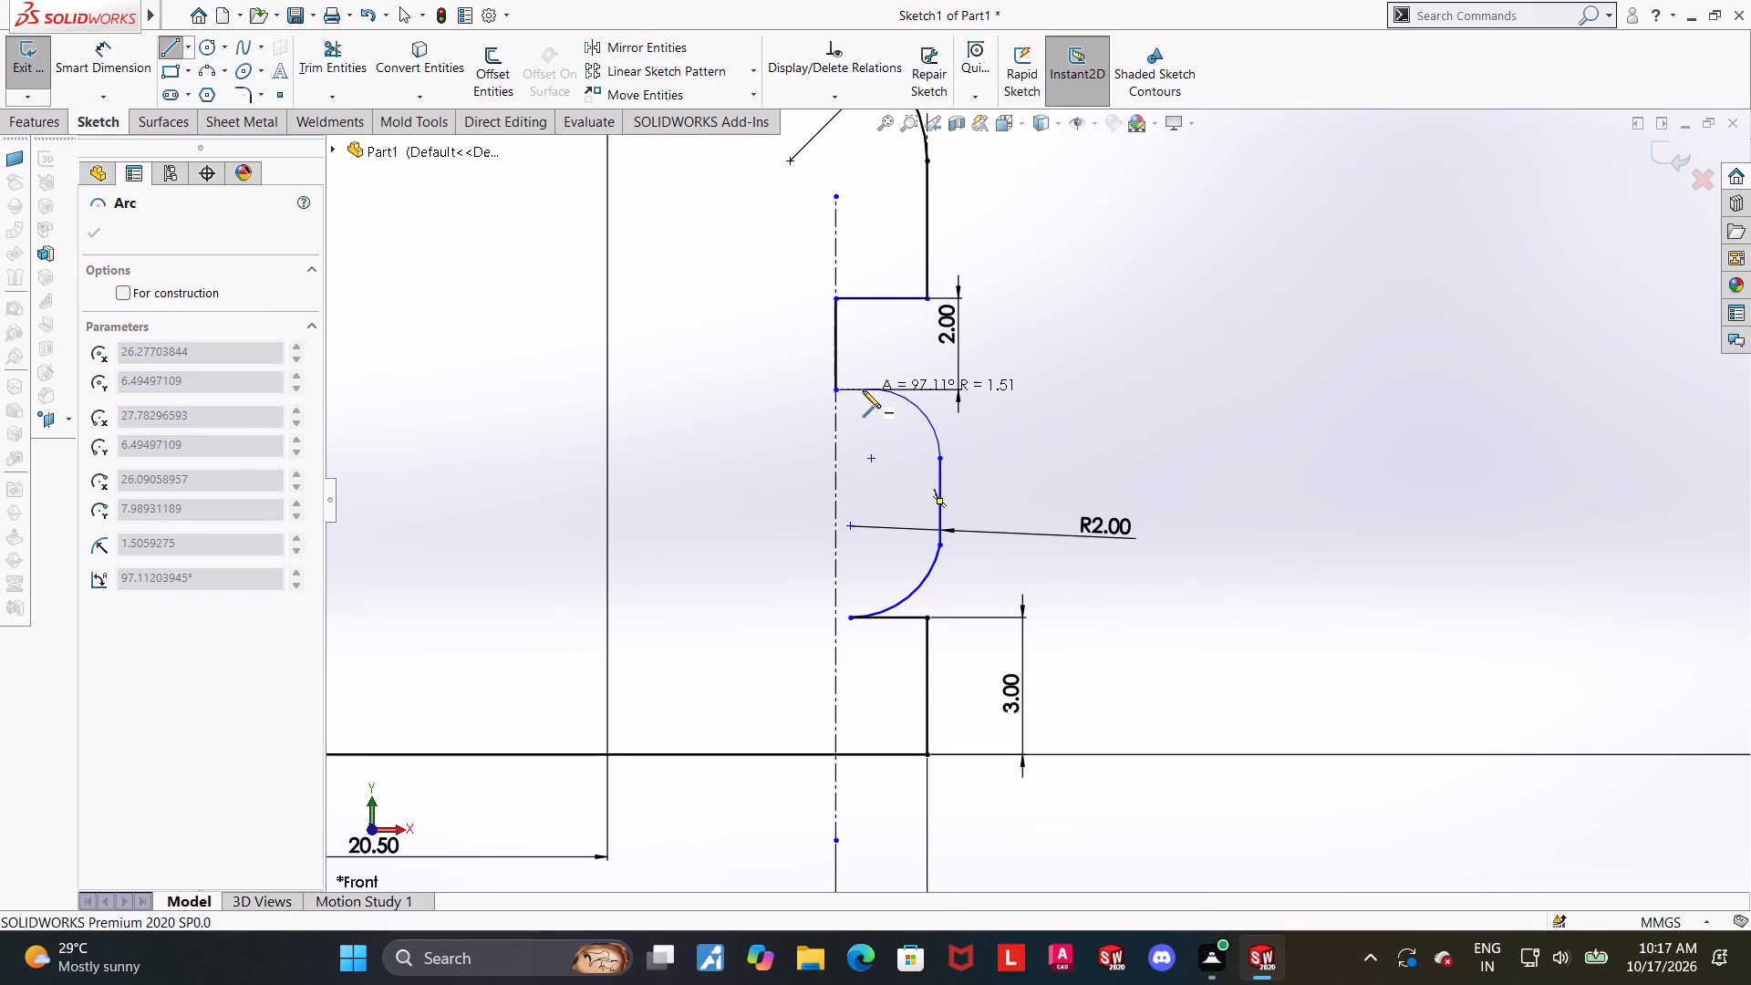
pyautogui.press('Escape')
pyautogui.press('Escape')
pyautogui.press('Escape')
# Dimension the vertical distance between the inner ends of the upper and lower arcs as 5 mm.
pyautogui.click(94, 40)
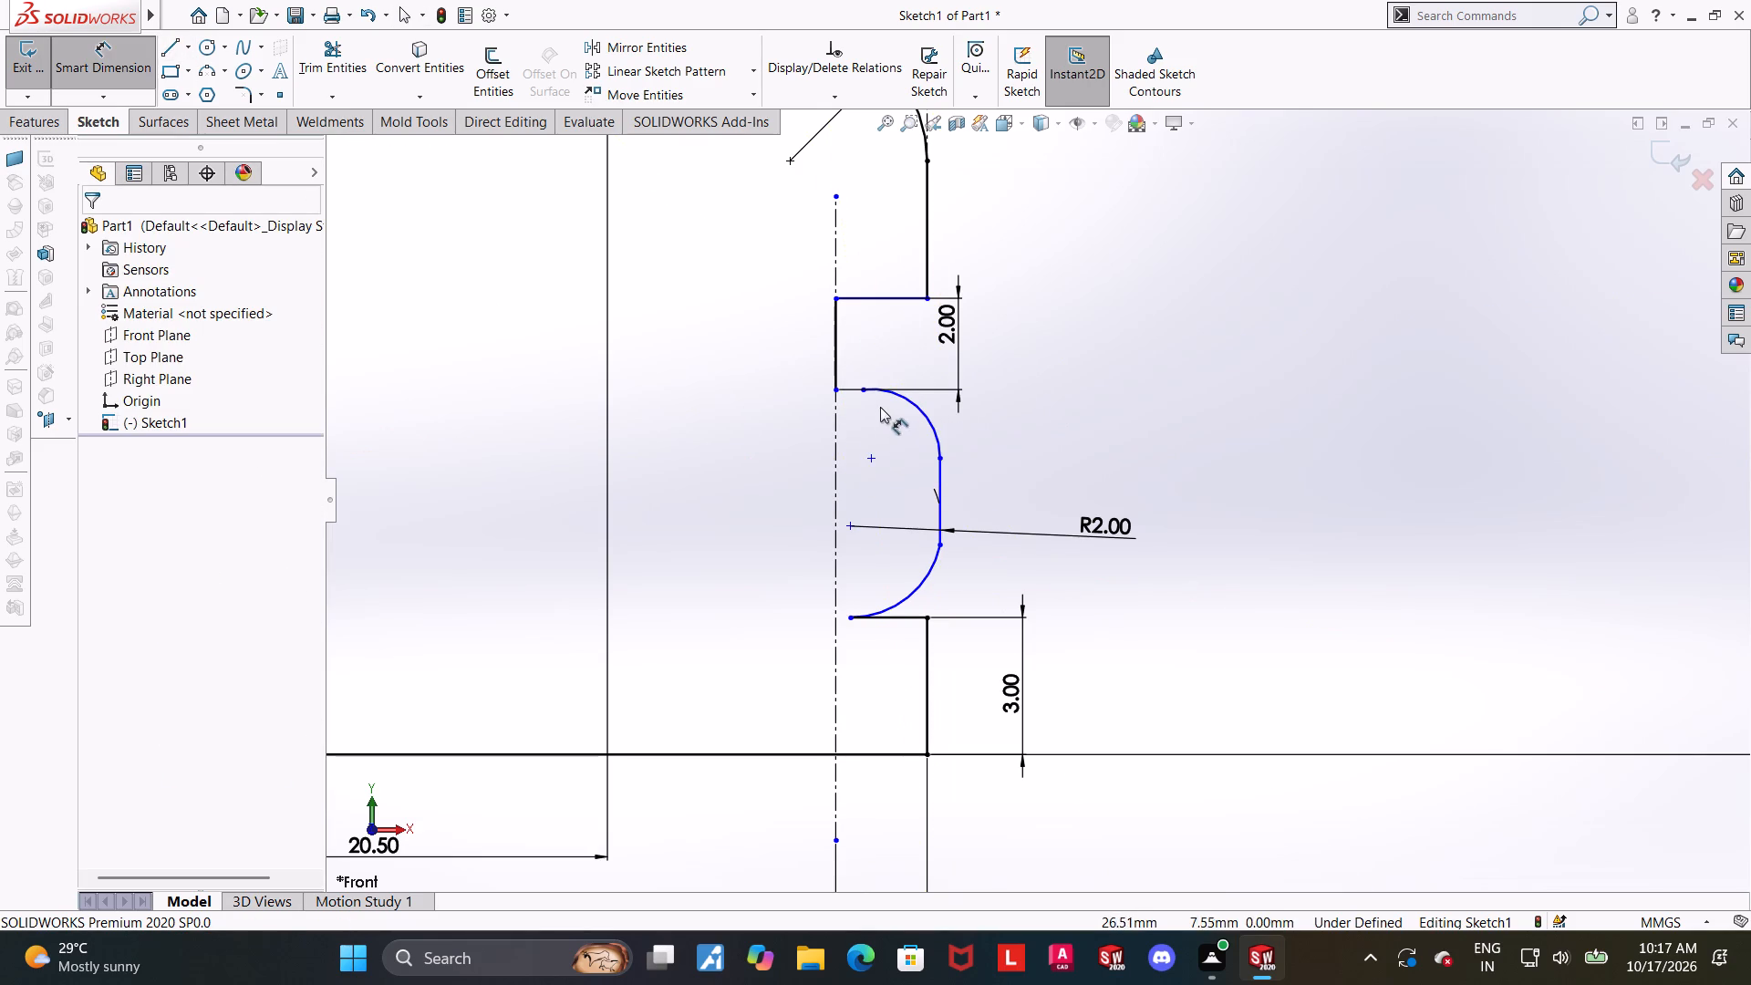
pyautogui.click(867, 390)
pyautogui.click(848, 616)
pyautogui.click(1316, 564)
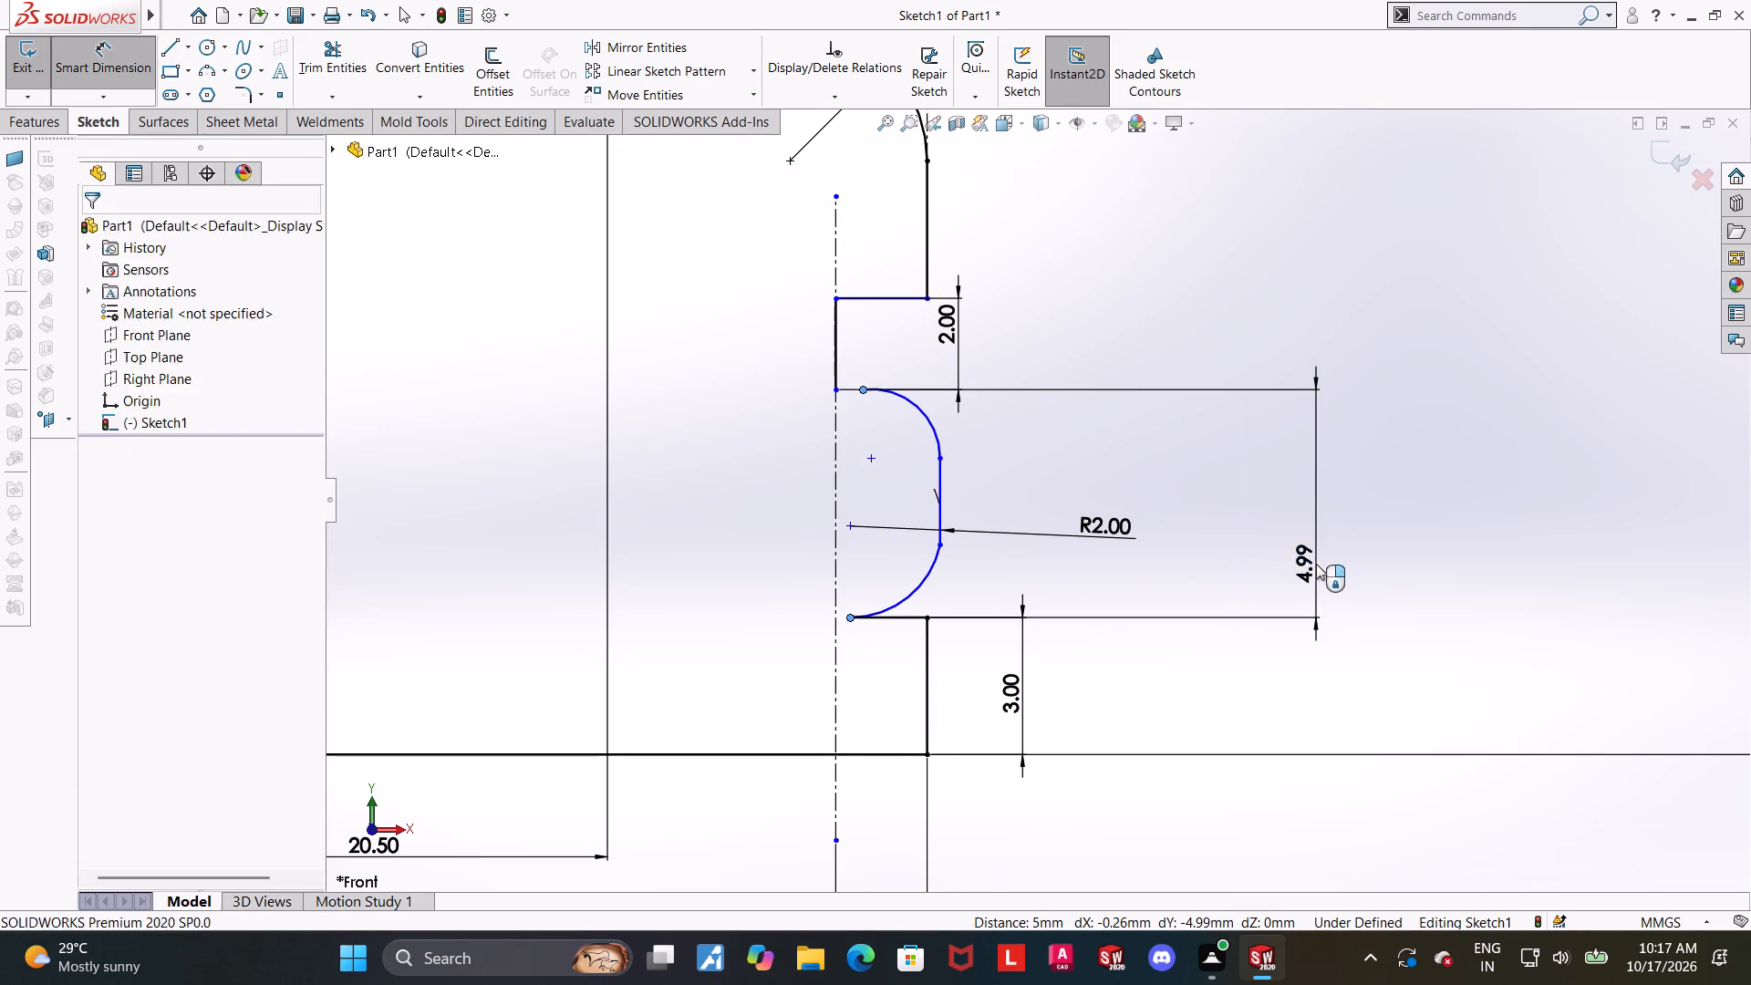
pyautogui.press('5')
pyautogui.press('Return')
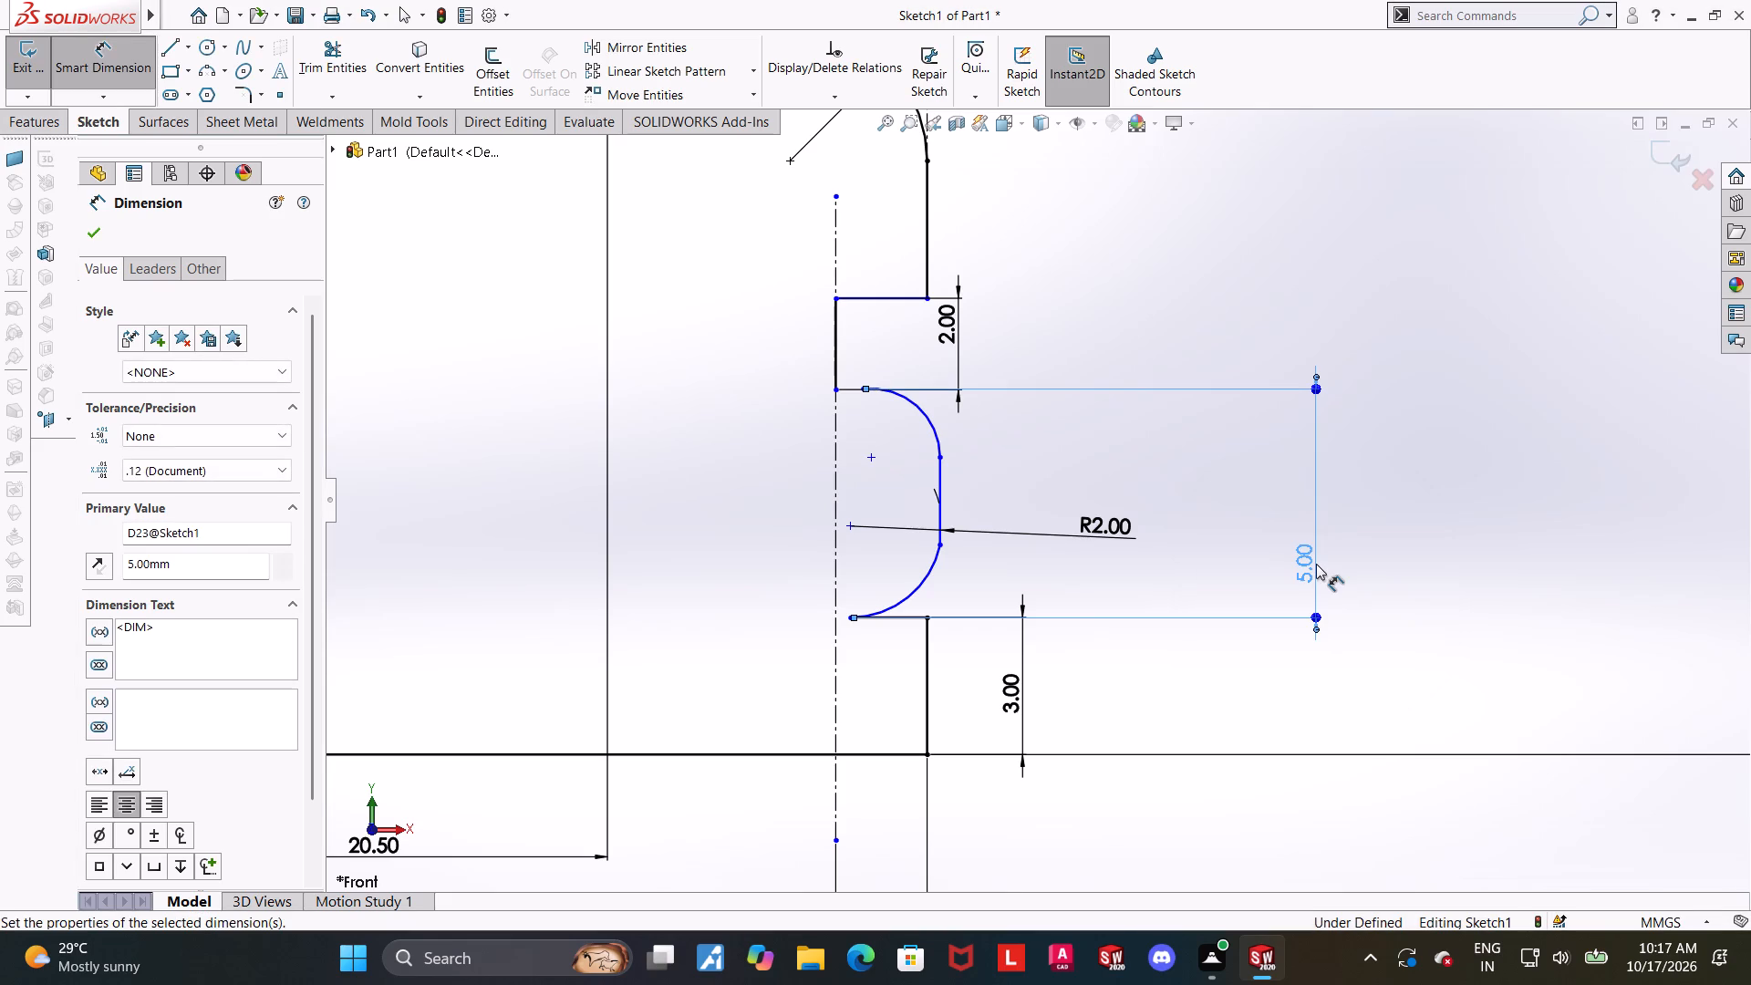
pyautogui.press('Escape')
pyautogui.press('Escape')
pyautogui.scroll(-1, 868, 472)
pyautogui.press('Escape')
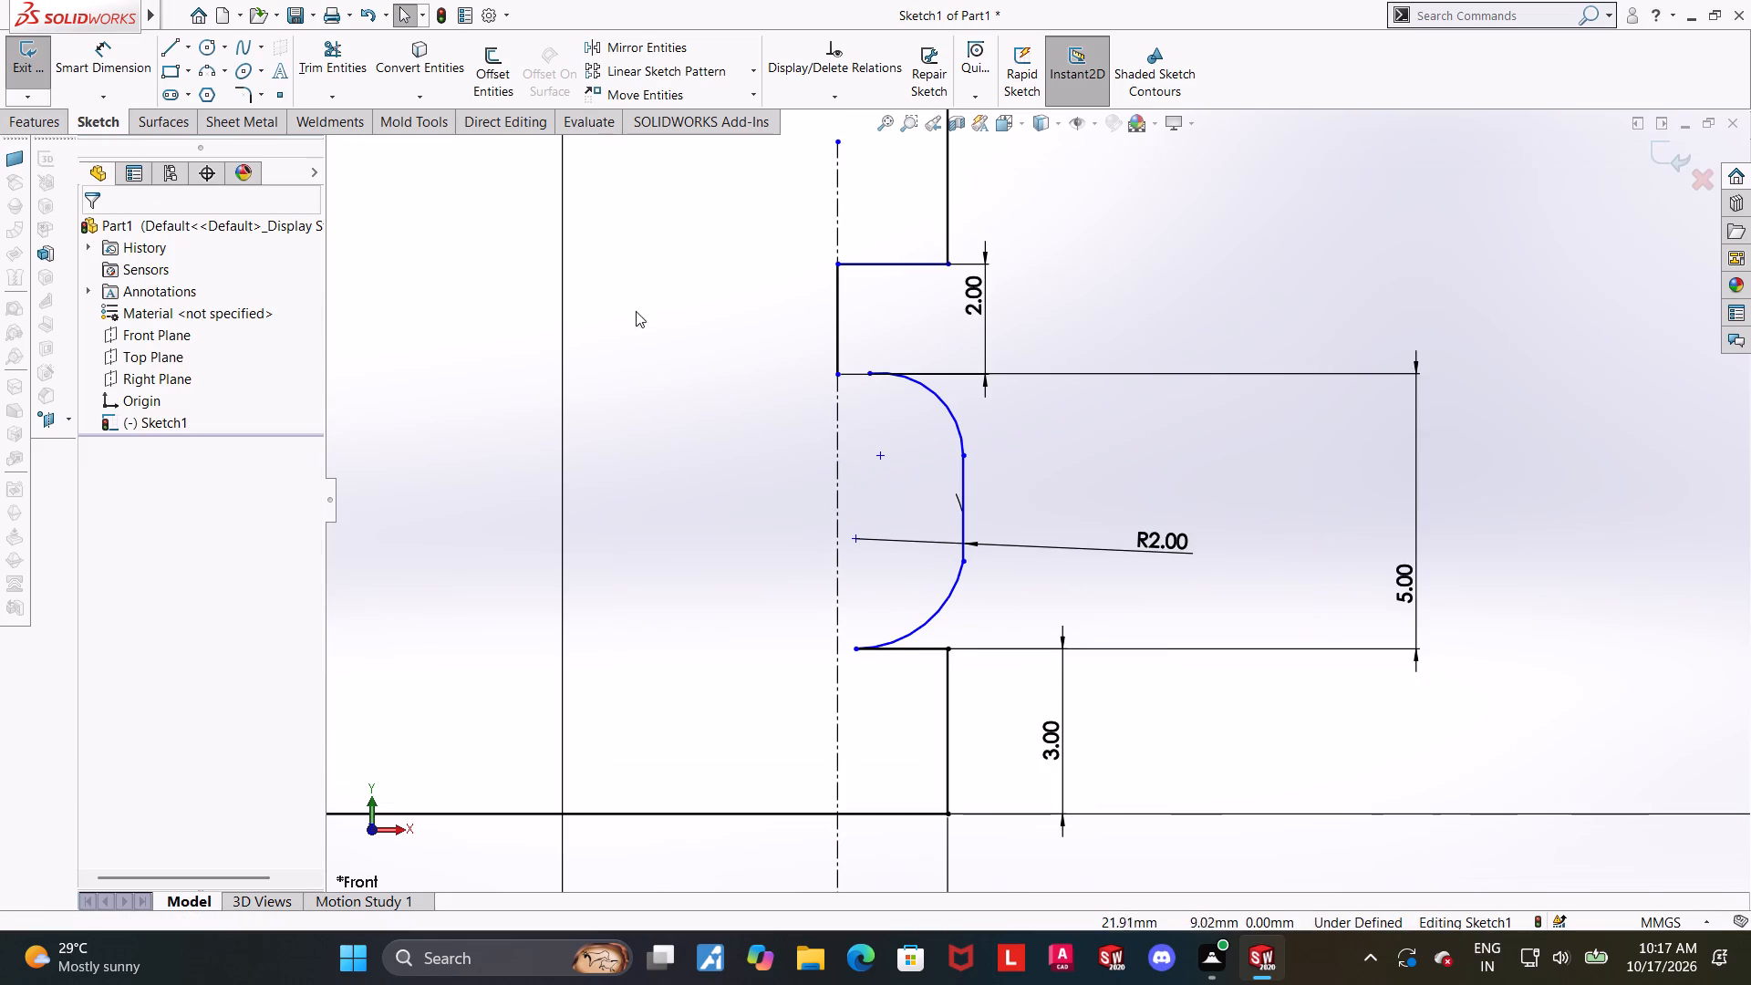
# Reposition the lower arc's R2 dimension text further down, beside the arc's curve.
pyautogui.moveTo(1146, 542); pyautogui.dragTo(1135, 624)
pyautogui.press('Escape')
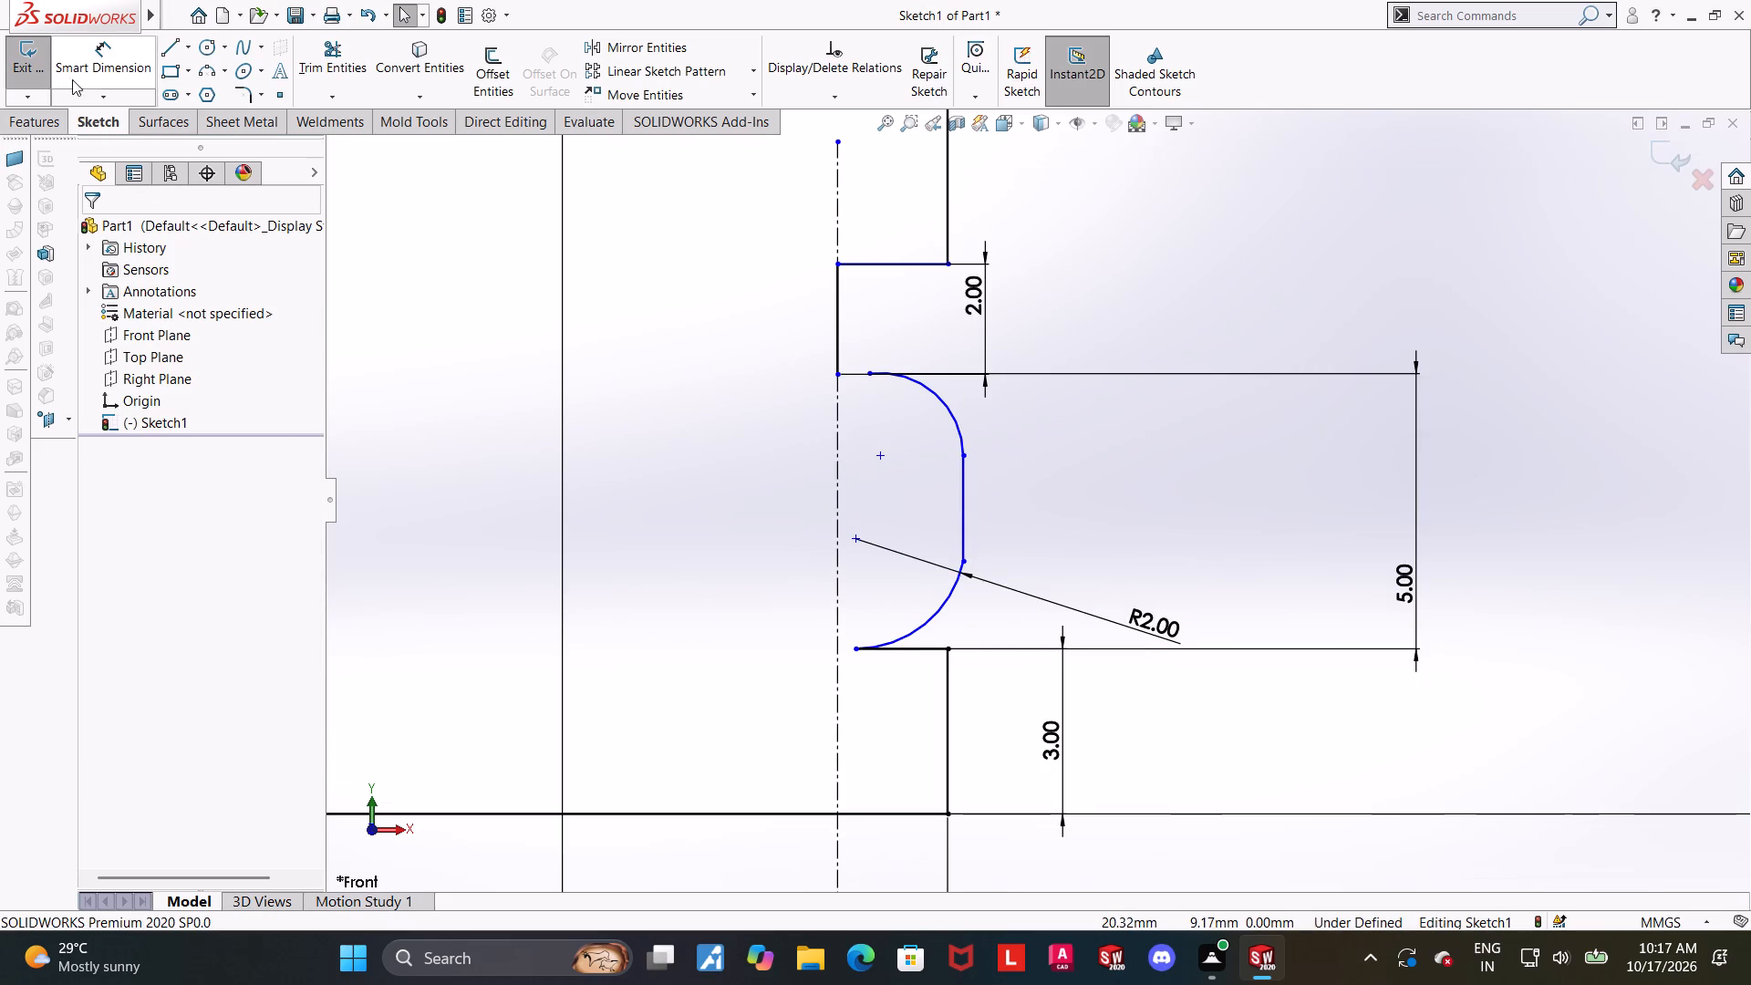
pyautogui.press('Escape')
# Dimension the upper arc of the middle section with a radius of 2 mm.
pyautogui.click(105, 73)
pyautogui.click(938, 399)
pyautogui.click(1130, 435)
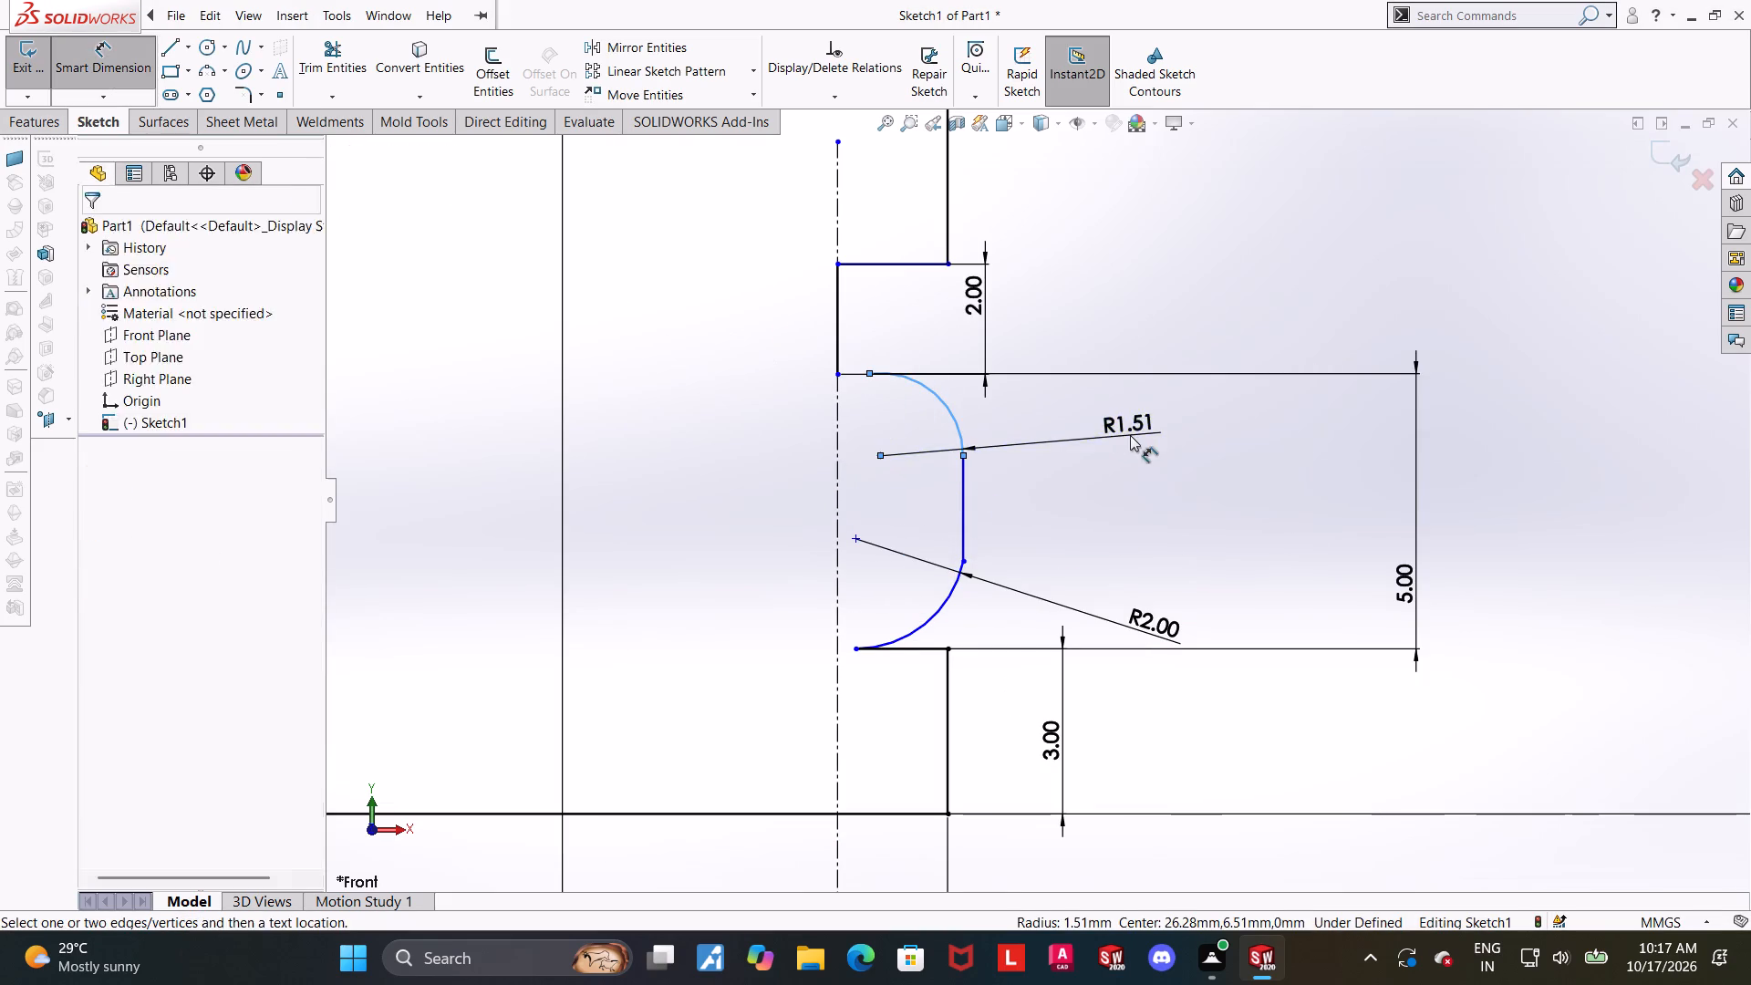
pyautogui.press('2')
pyautogui.press('Return')
pyautogui.press('Escape')
pyautogui.press('Escape')
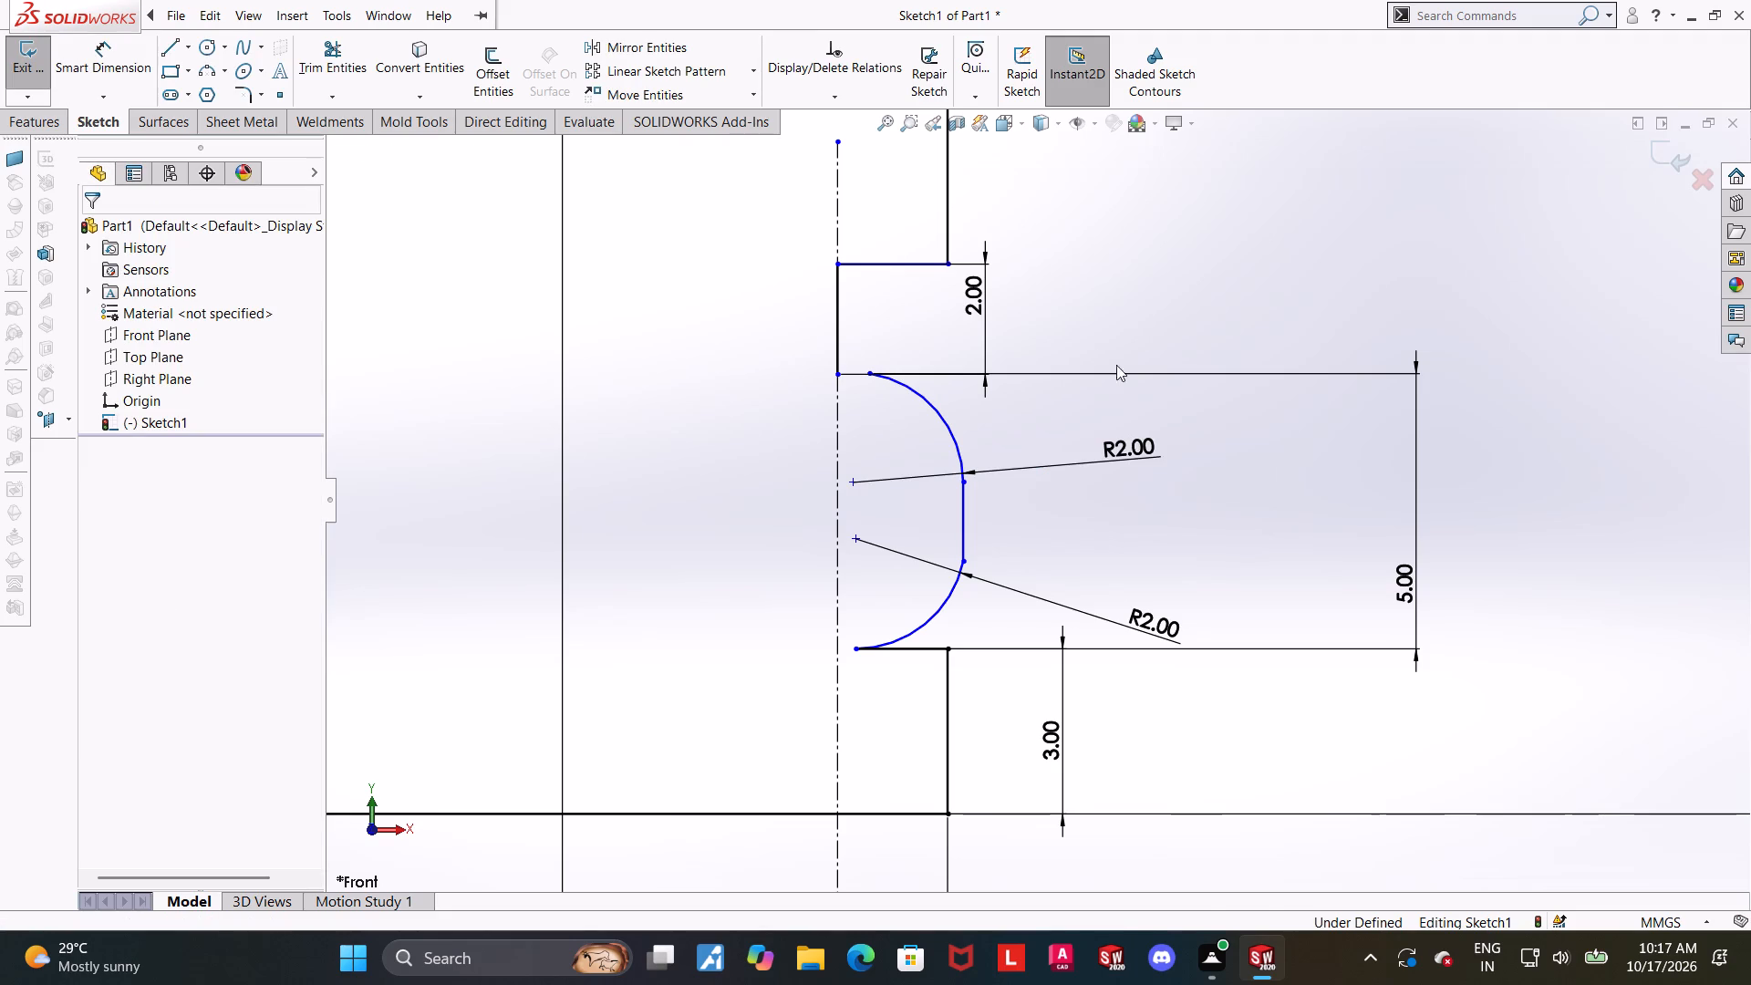
# Make the lower R2 arc tangent to the short vertical line joining the two arcs.
pyautogui.scroll(1, 1233, 365)
pyautogui.scroll(-3, 1065, 586)
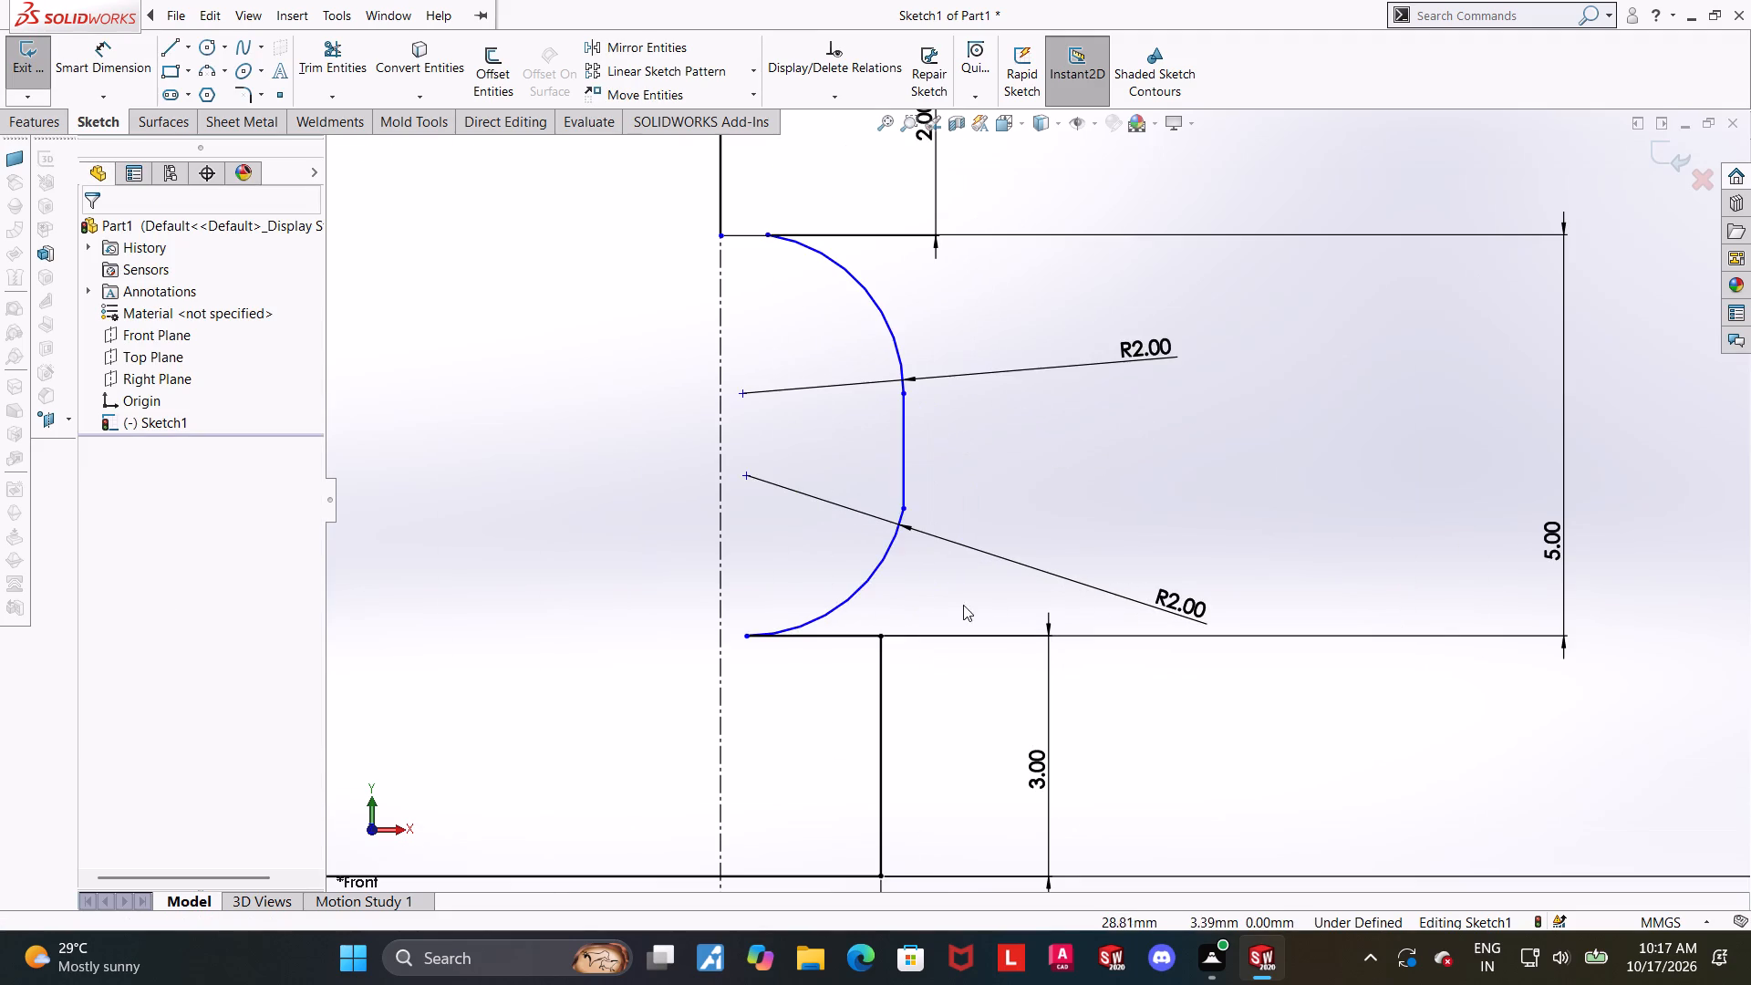
pyautogui.keyDown('ctrl'); pyautogui.click(888, 547); pyautogui.keyUp('ctrl')
pyautogui.keyDown('ctrl'); pyautogui.click(905, 462); pyautogui.keyUp('ctrl')
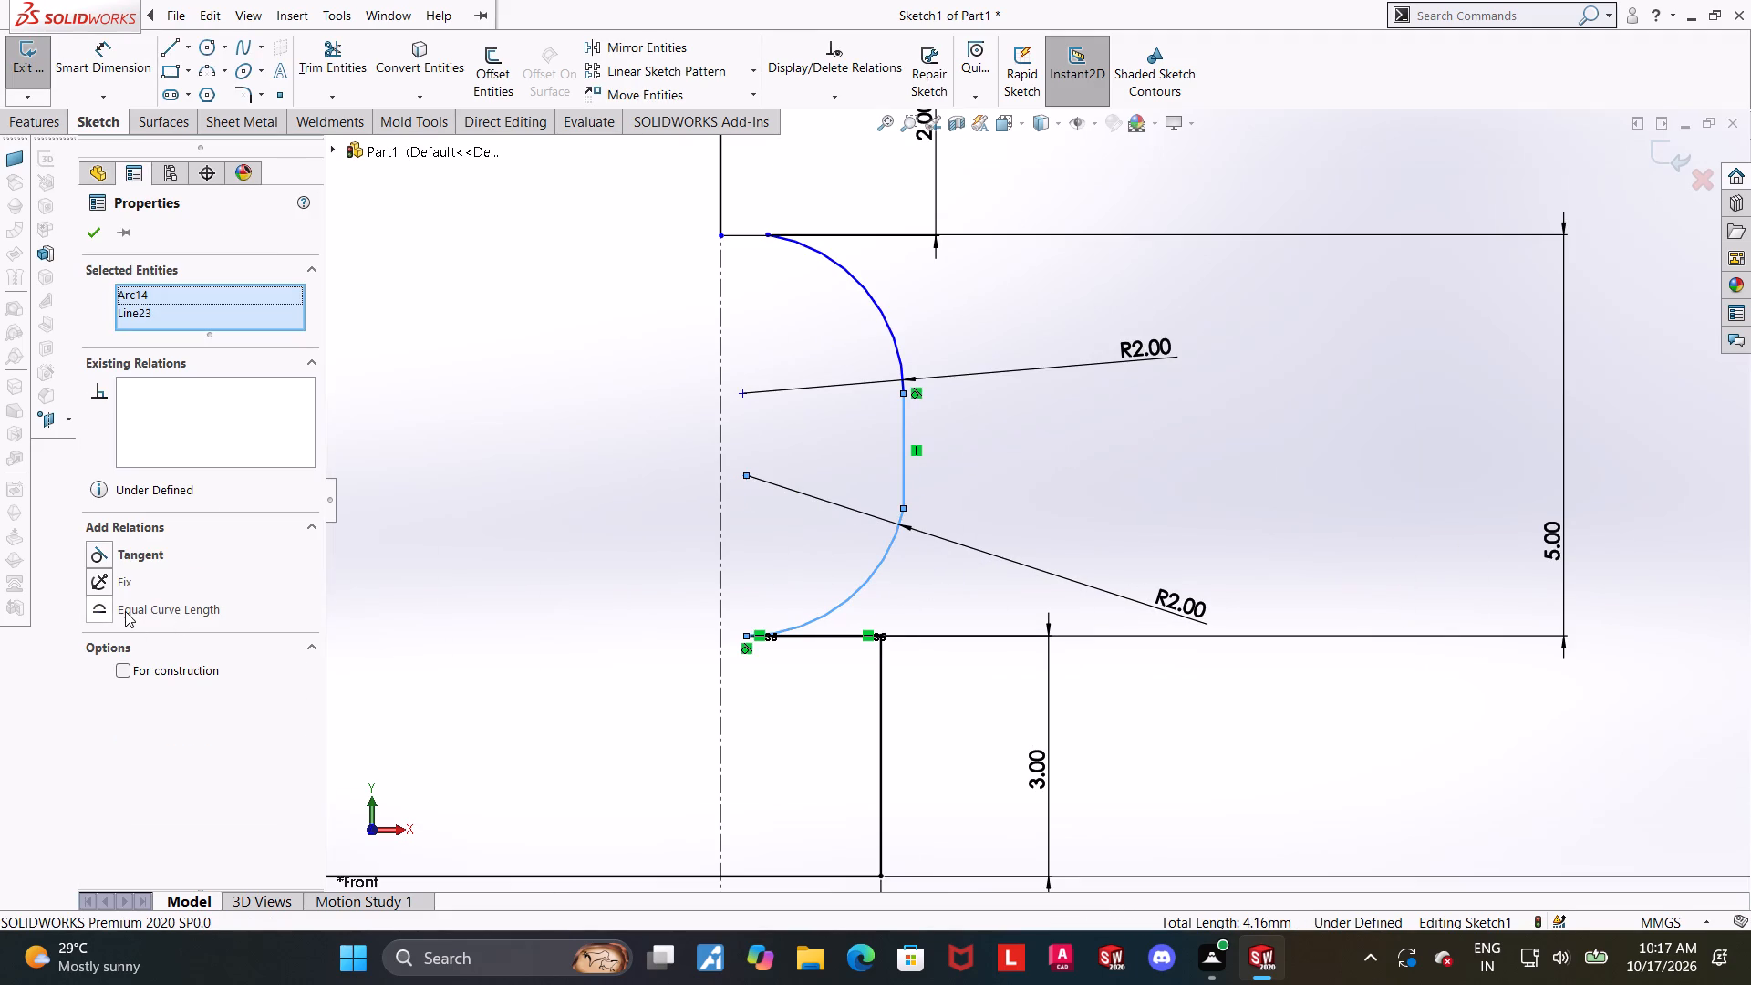
pyautogui.click(100, 555)
pyautogui.click(1416, 783)
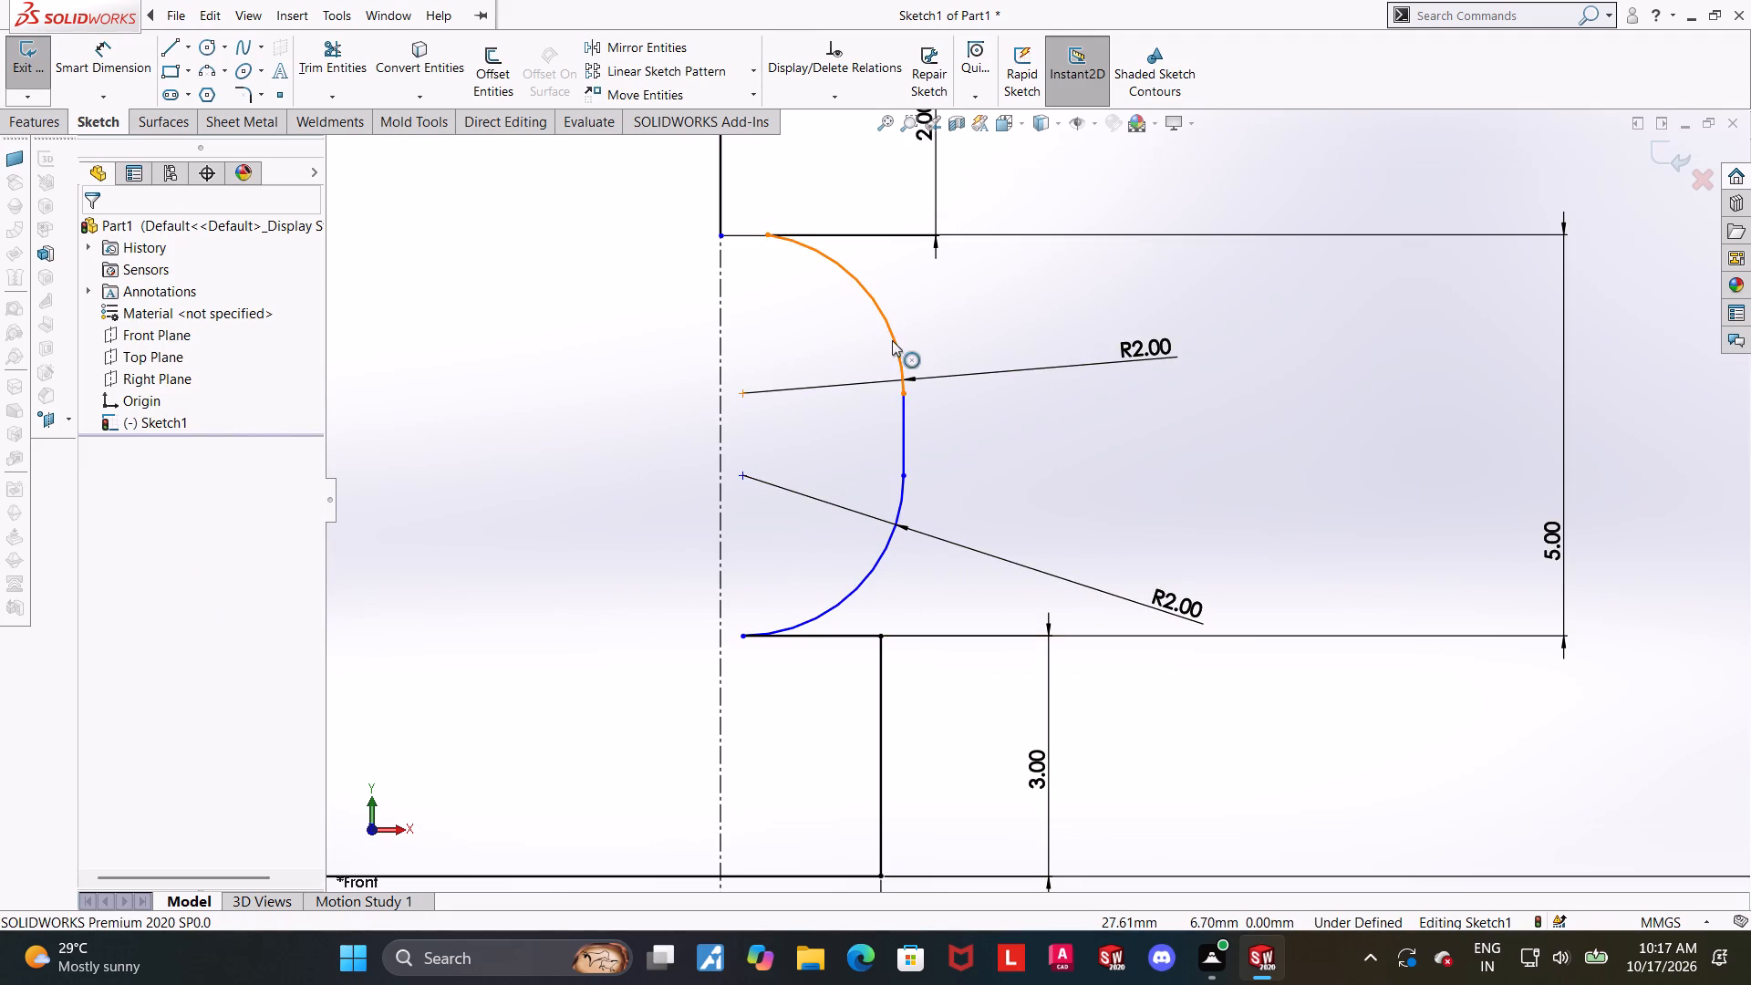
pyautogui.keyDown('ctrl'); pyautogui.click(892, 340); pyautogui.keyUp('ctrl')
pyautogui.keyDown('ctrl'); pyautogui.click(906, 410); pyautogui.keyUp('ctrl')
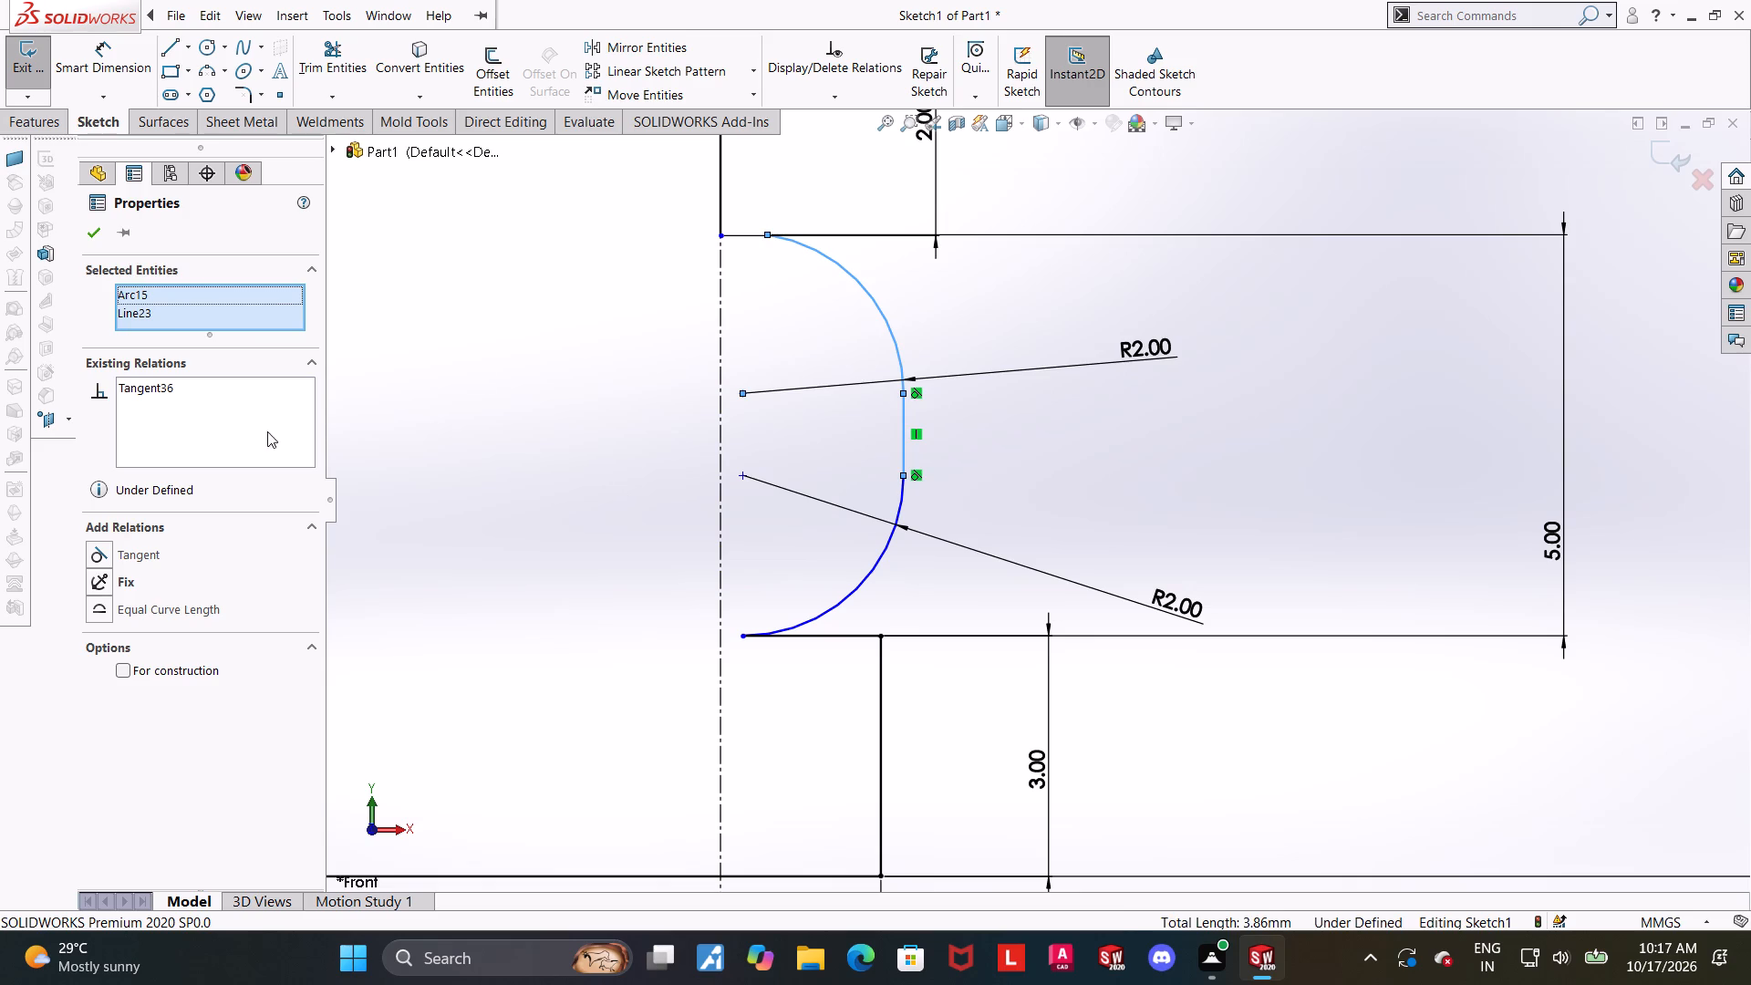
pyautogui.click(563, 348)
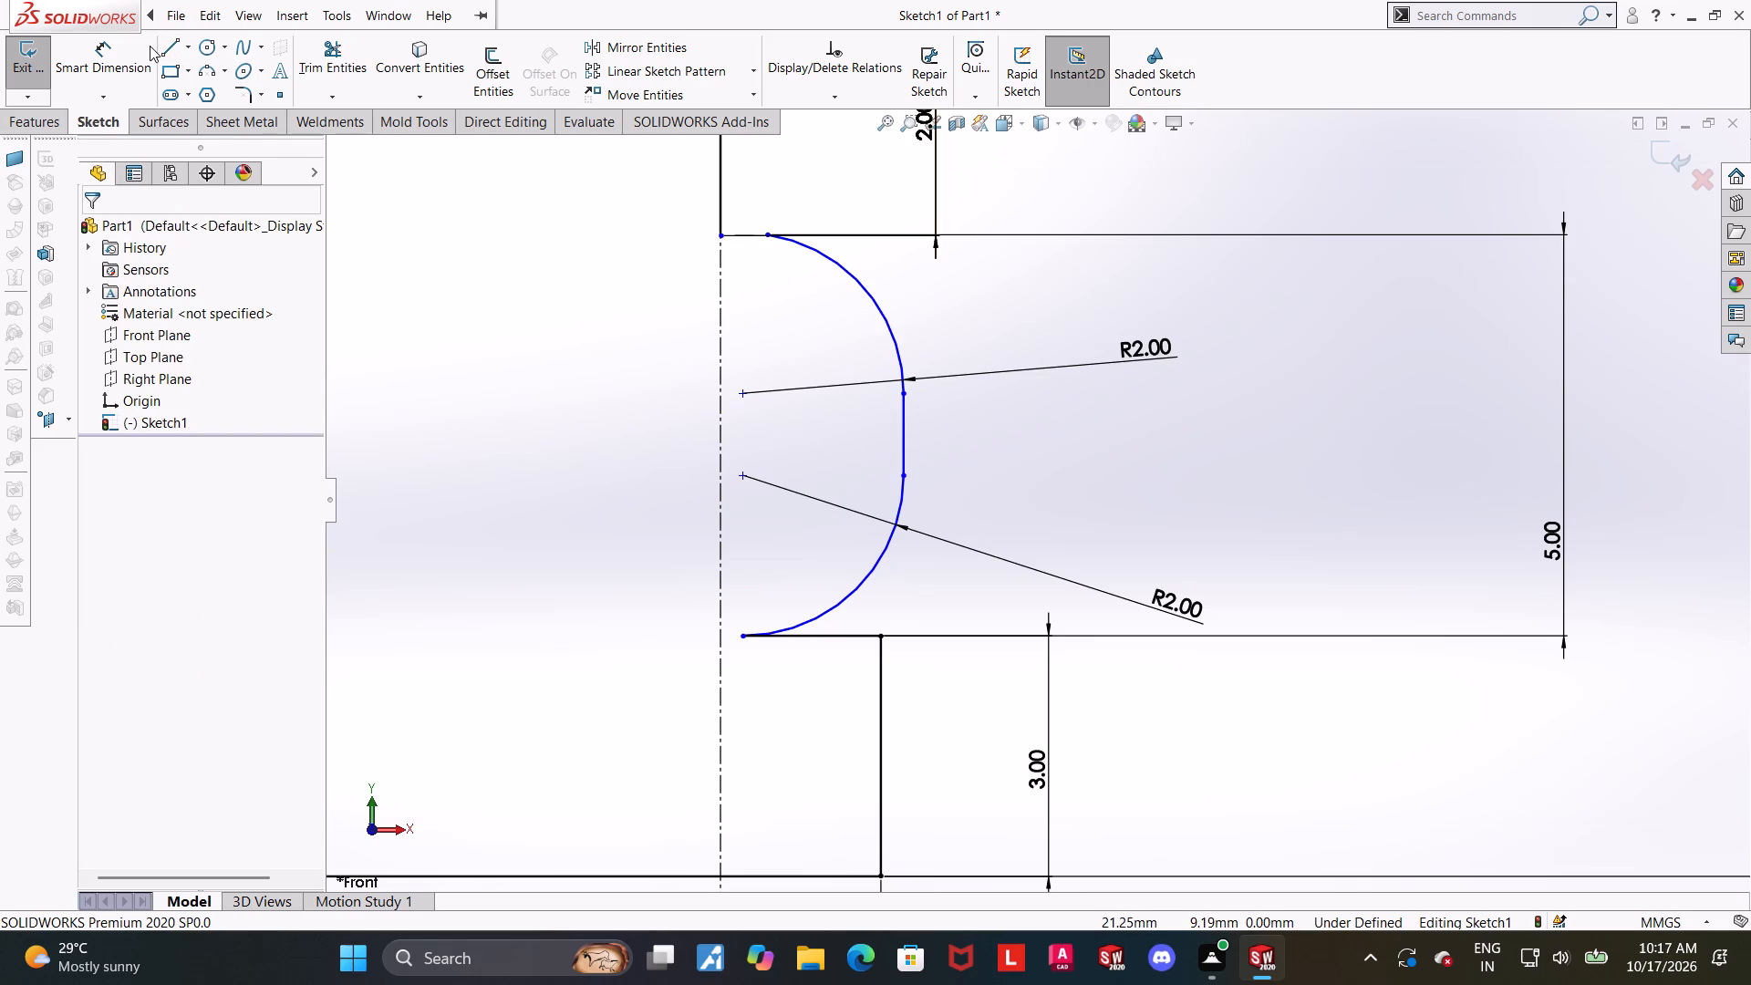
# Draw a short line from the groove's lower inner corner to the upper R2 arc's inner end.
pyautogui.click(169, 50)
pyautogui.click(721, 234)
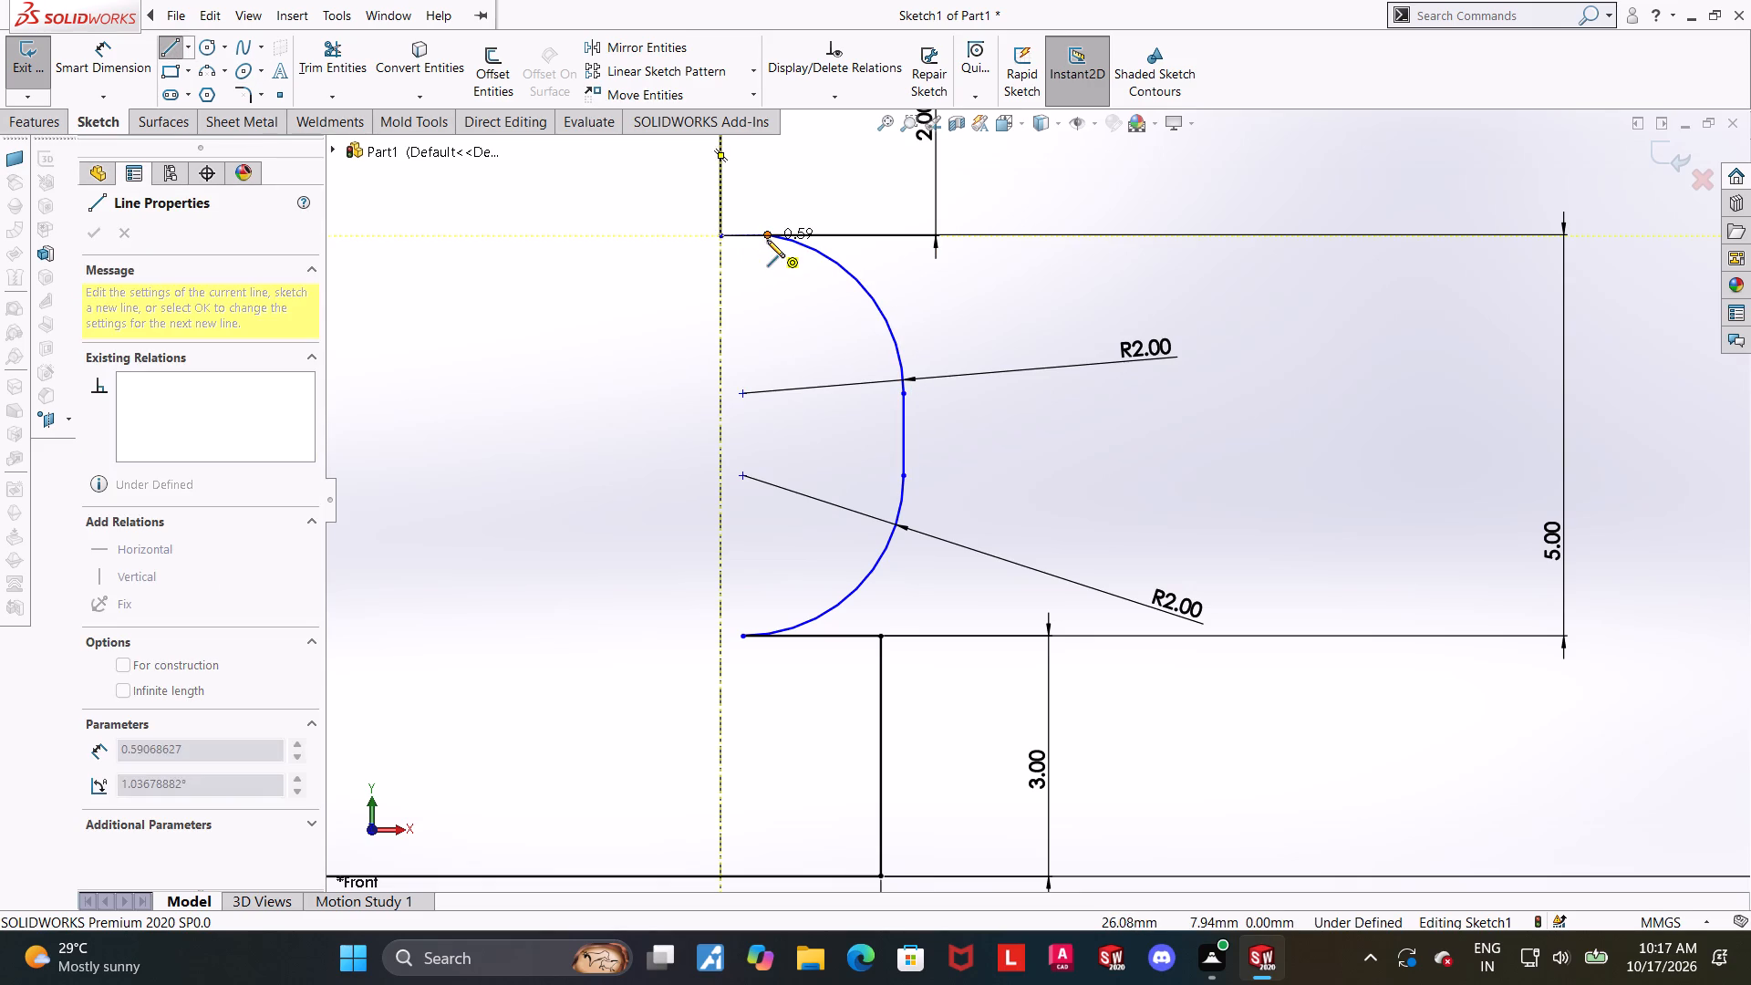
pyautogui.click(767, 240)
pyautogui.press('Escape')
pyautogui.press('Escape')
pyautogui.press('Escape')
pyautogui.press('Escape')
# Make the short line below the groove tangent to the upper R2 arc.
pyautogui.keyDown('ctrl'); pyautogui.click(751, 243); pyautogui.keyUp('ctrl')
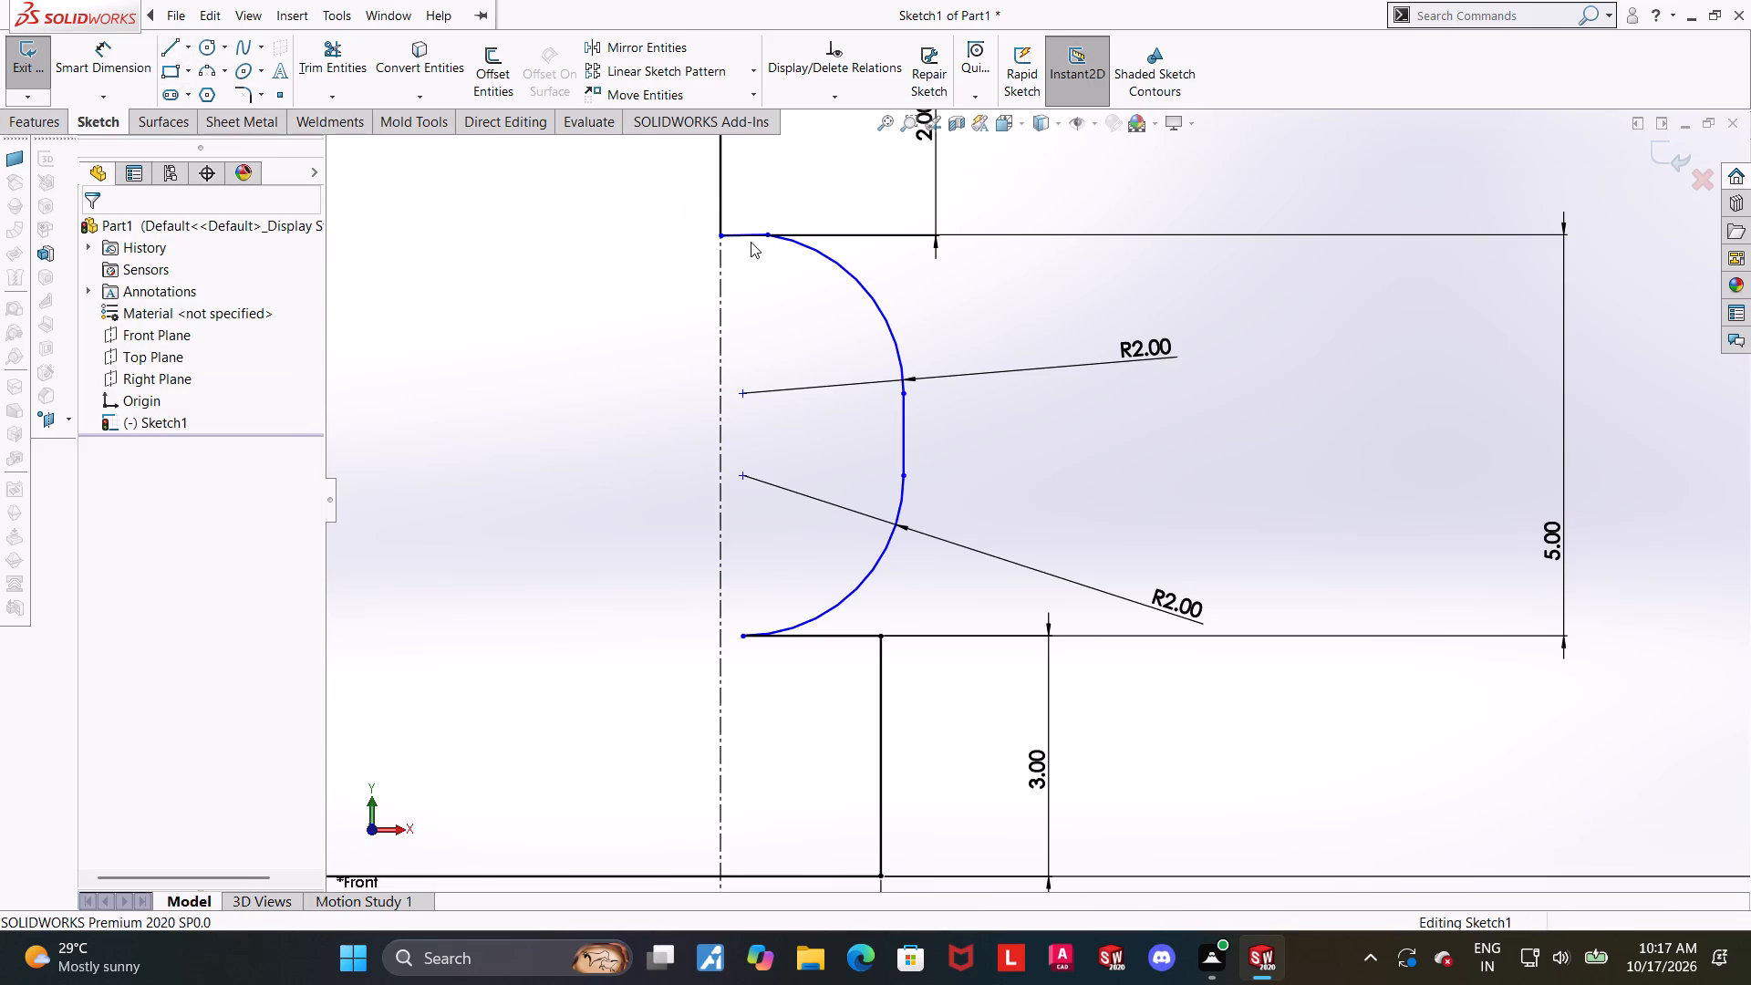
pyautogui.keyDown('ctrl'); pyautogui.click(750, 238); pyautogui.keyUp('ctrl')
pyautogui.keyDown('ctrl'); pyautogui.click(804, 251); pyautogui.keyUp('ctrl')
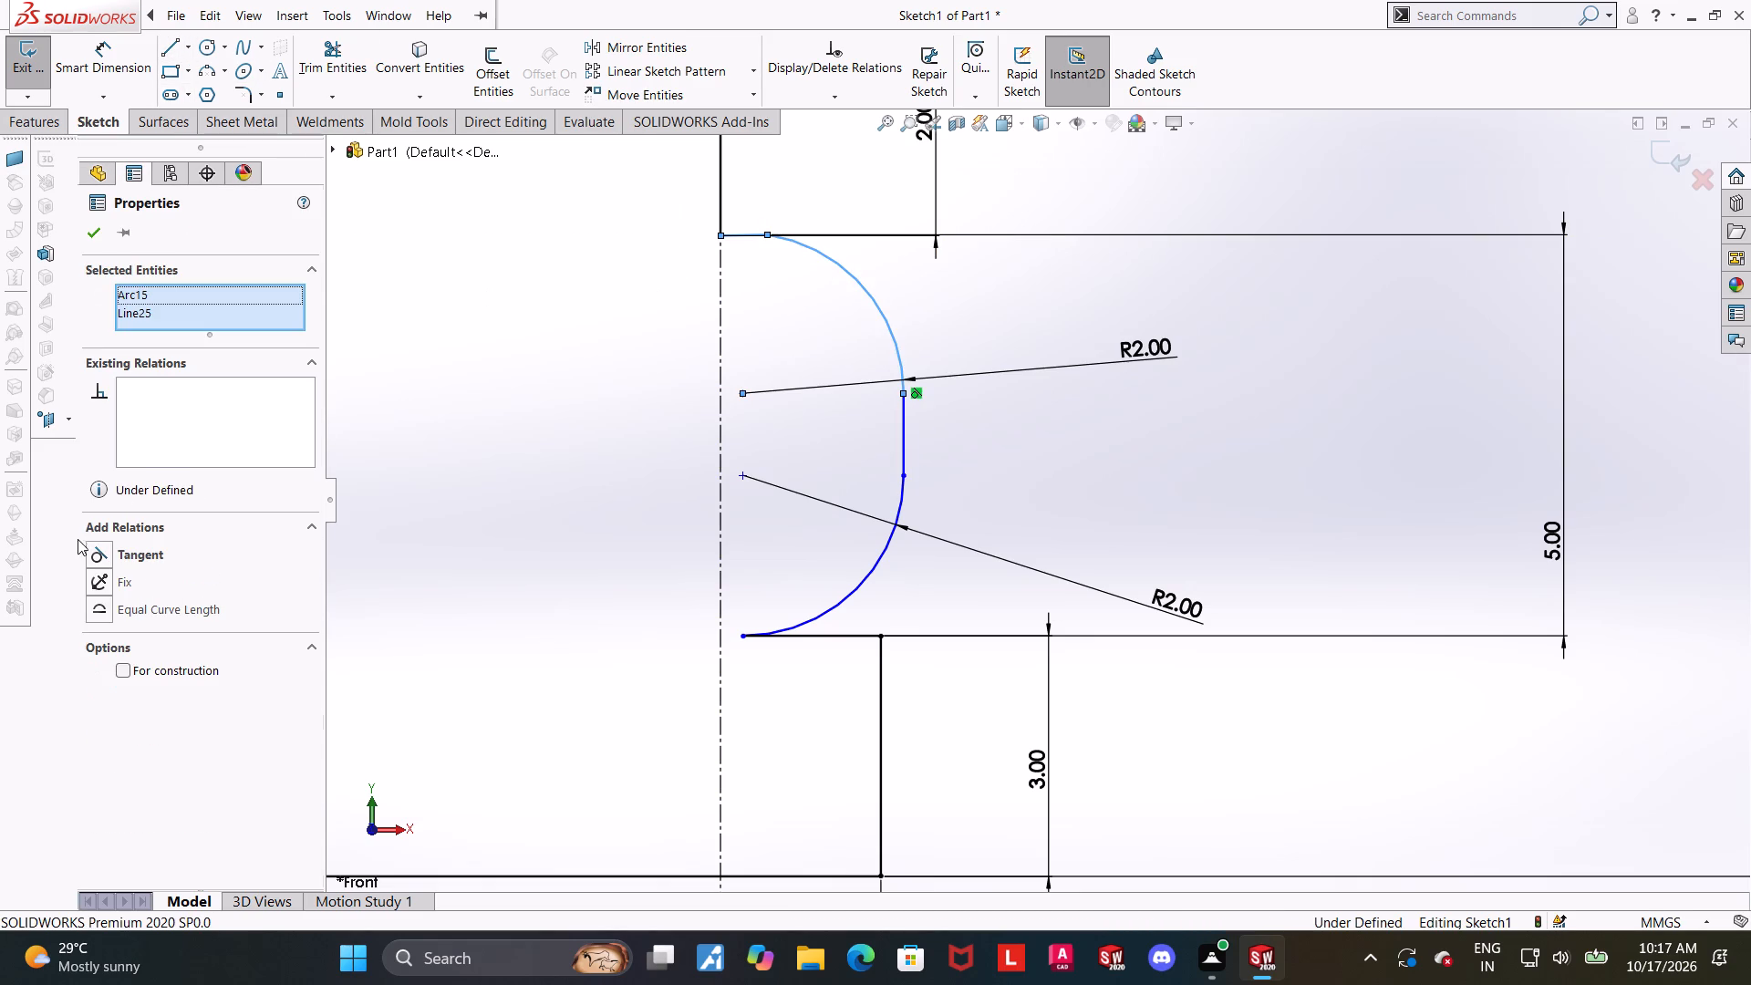
pyautogui.click(92, 546)
pyautogui.click(597, 430)
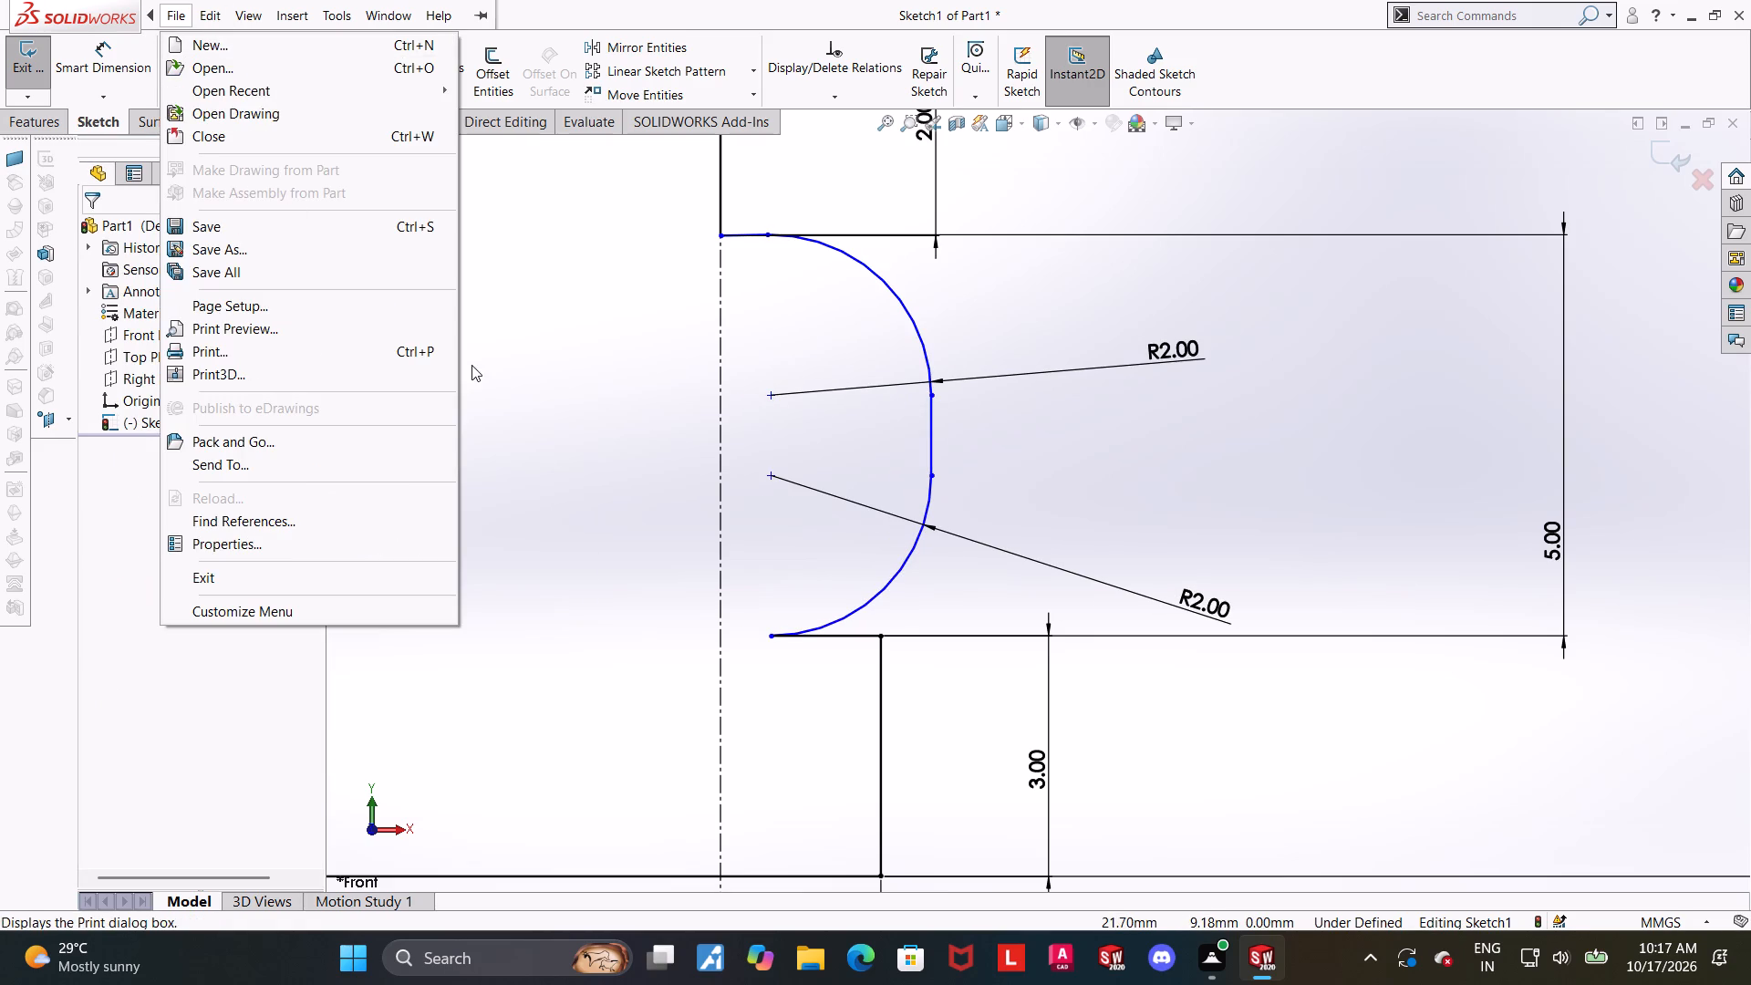
pyautogui.click(471, 365)
# Draw a short horizontal line from the vertical centerline to the lower R2 arc's inner end, level with the 3 mm step.
pyautogui.click(171, 55)
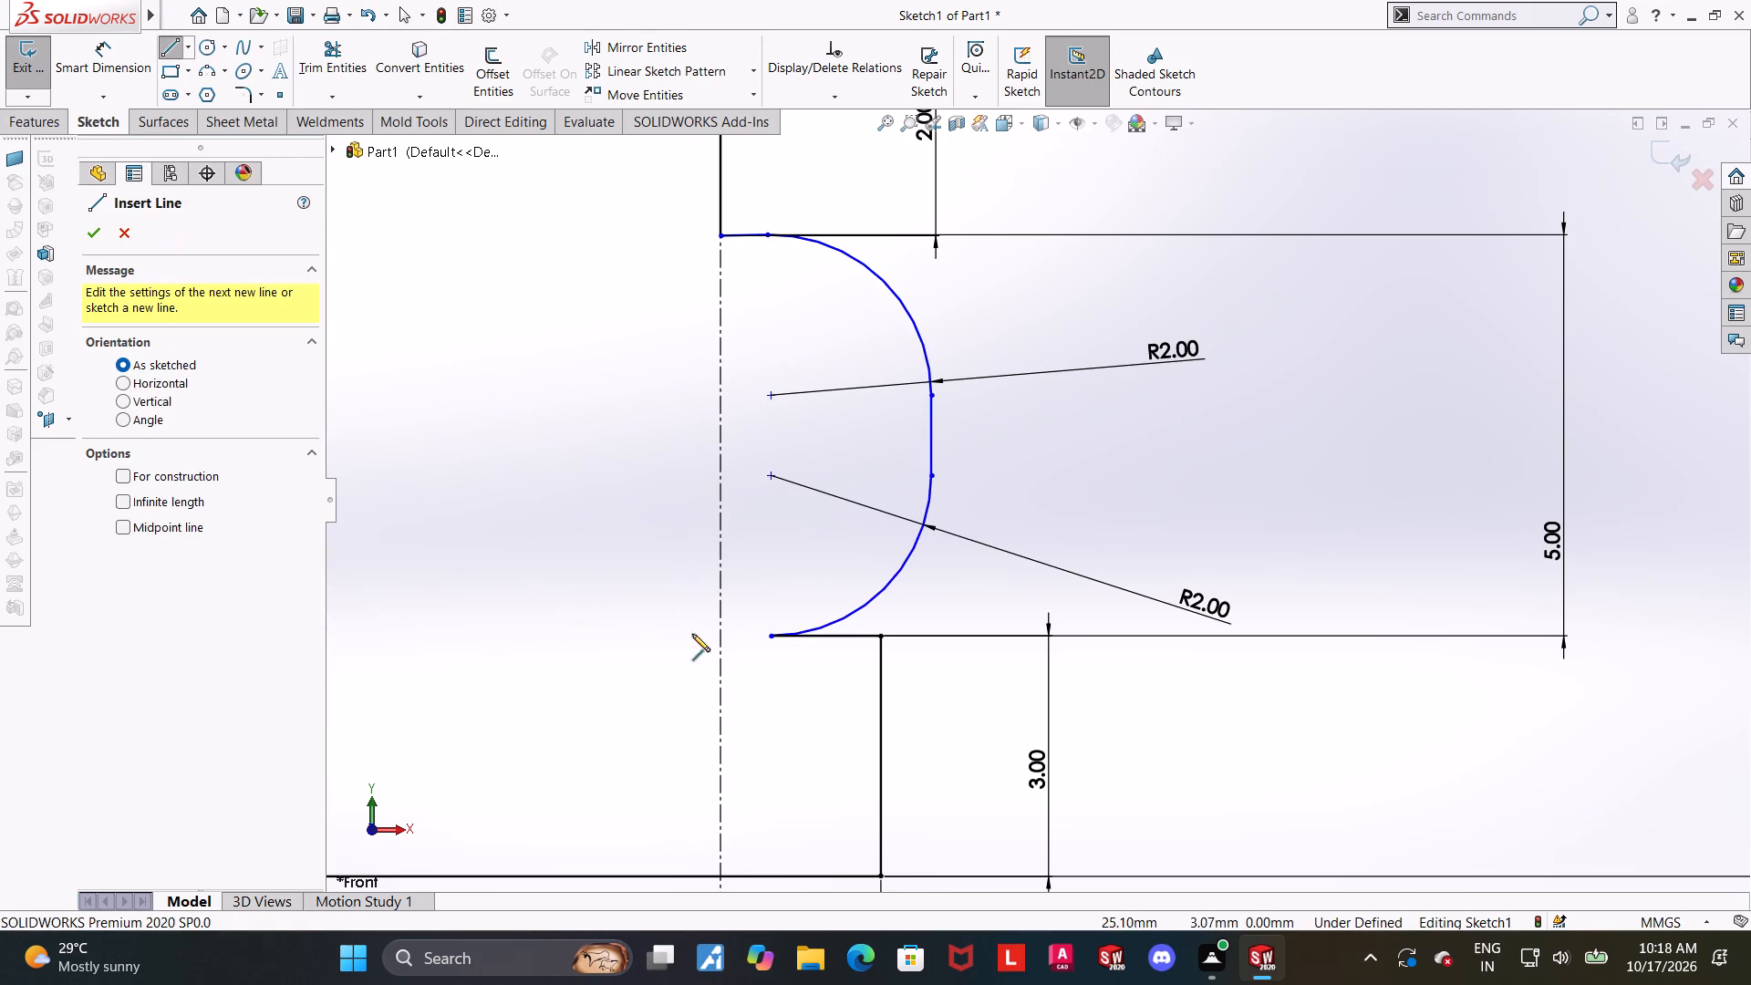
pyautogui.click(720, 637)
pyautogui.click(766, 638)
pyautogui.press('Escape')
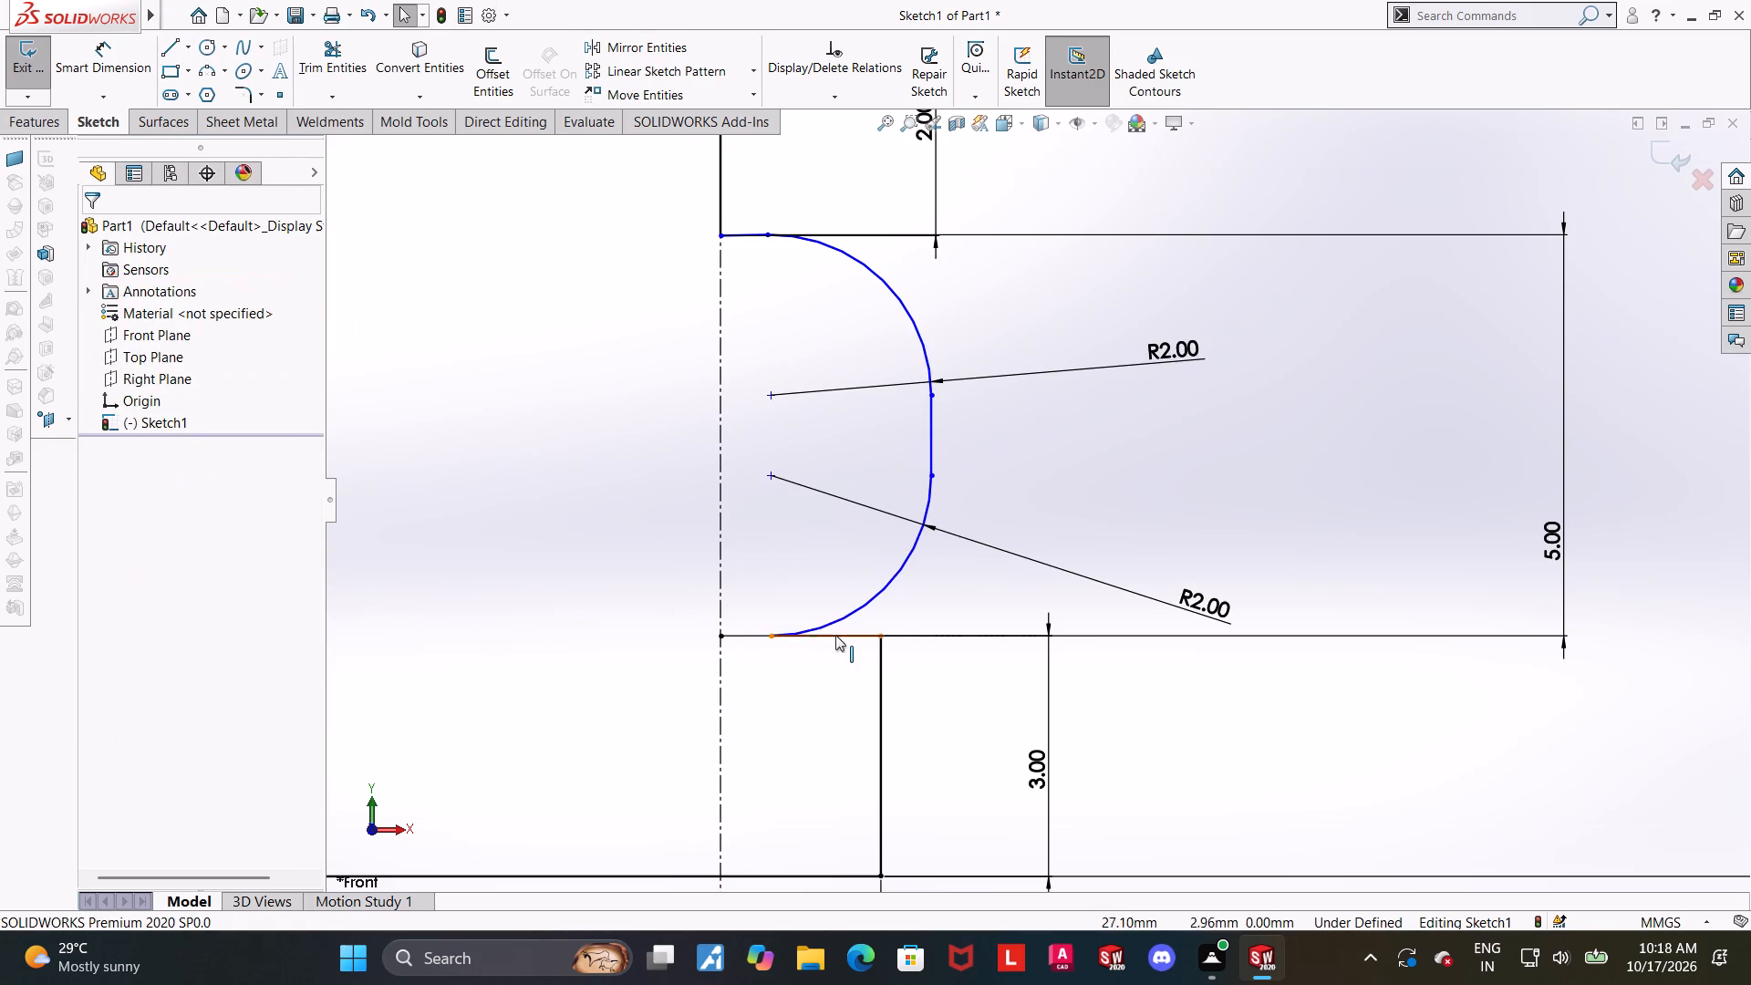
pyautogui.press('Escape')
# Make the new short horizontal line tangent to the lower R2 arc.
pyautogui.keyDown('ctrl'); pyautogui.click(750, 635); pyautogui.keyUp('ctrl')
pyautogui.keyDown('ctrl'); pyautogui.click(816, 627); pyautogui.keyUp('ctrl')
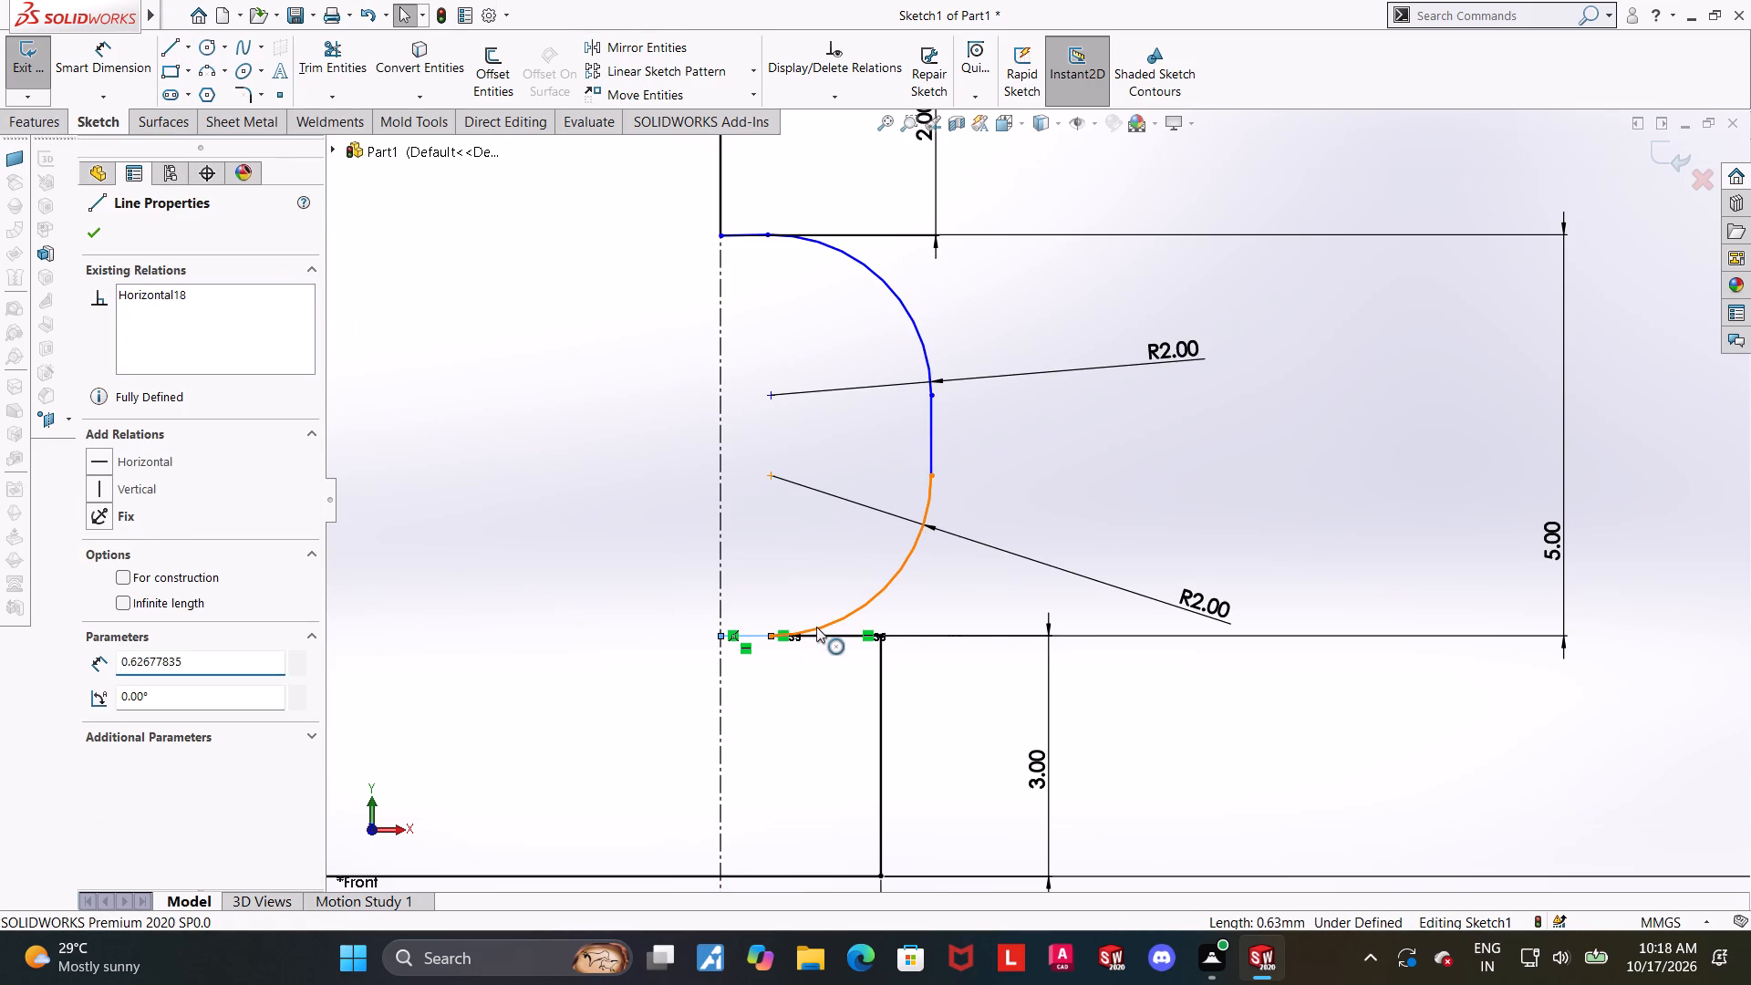
pyautogui.click(98, 560)
pyautogui.click(1361, 726)
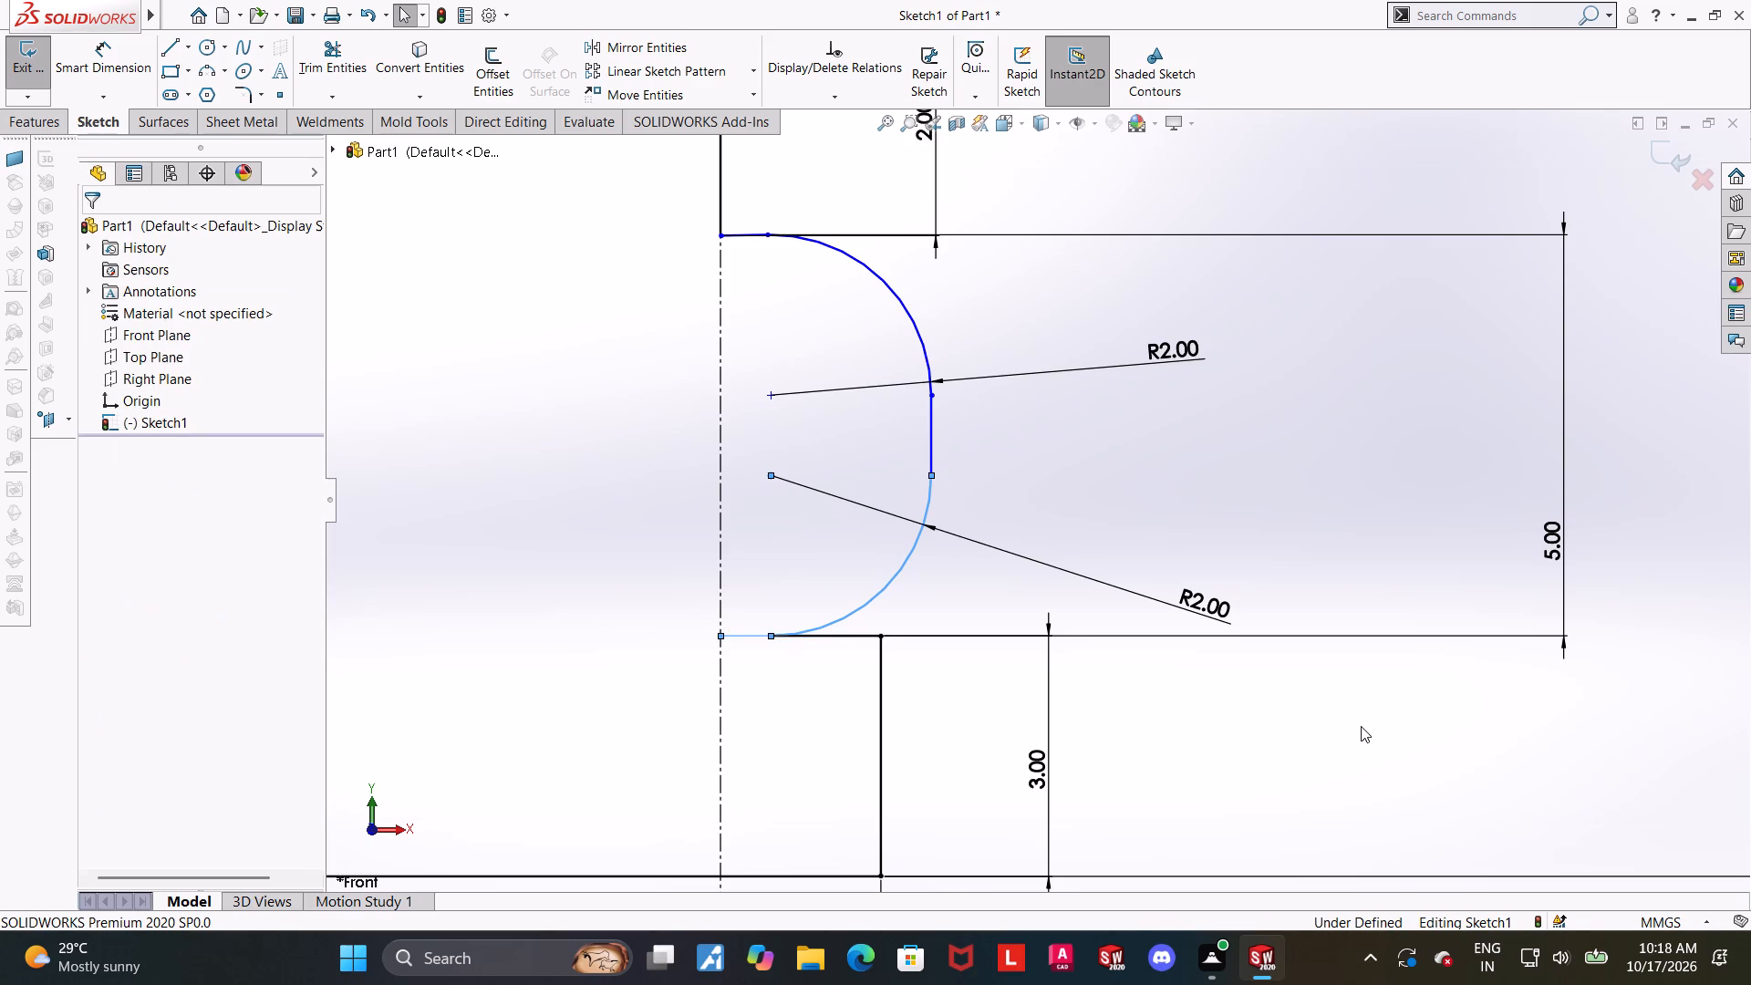
pyautogui.scroll(3, 1350, 723)
pyautogui.scroll(-1, 1283, 699)
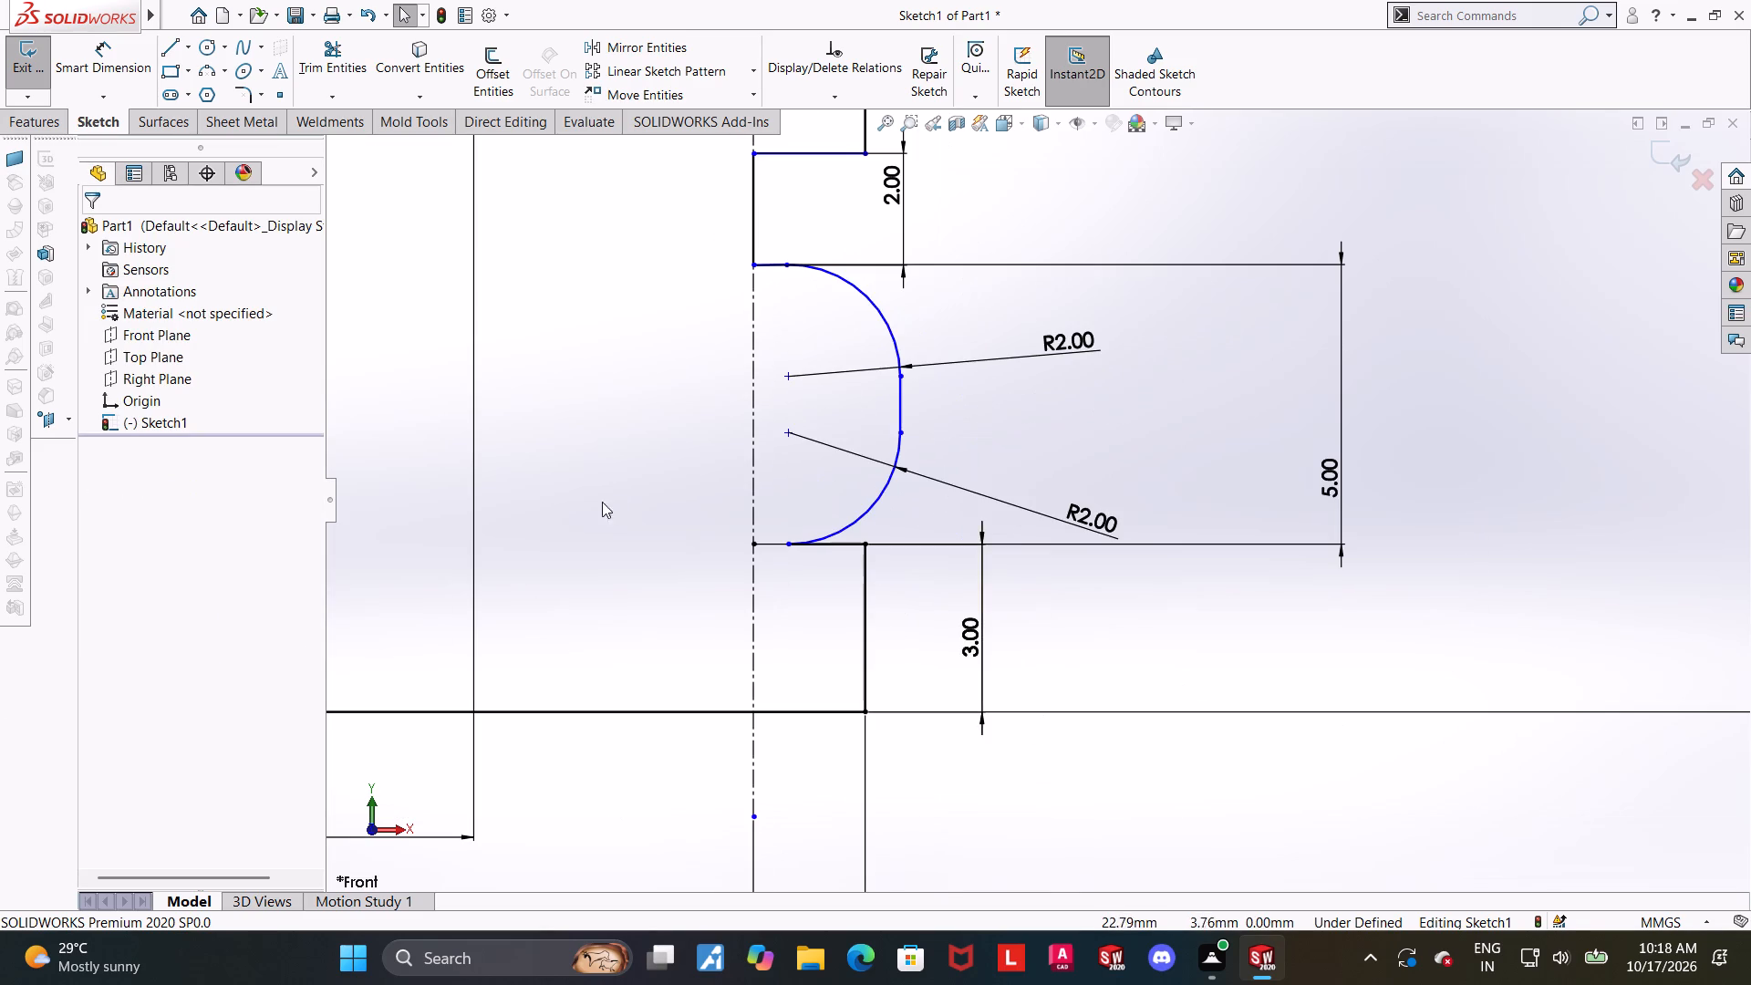
# Examine the relations on the 3 mm step's top line and the lower R2 arc.
pyautogui.scroll(-3, 603, 504)
pyautogui.keyDown('ctrl'); pyautogui.click(1071, 565); pyautogui.keyUp('ctrl')
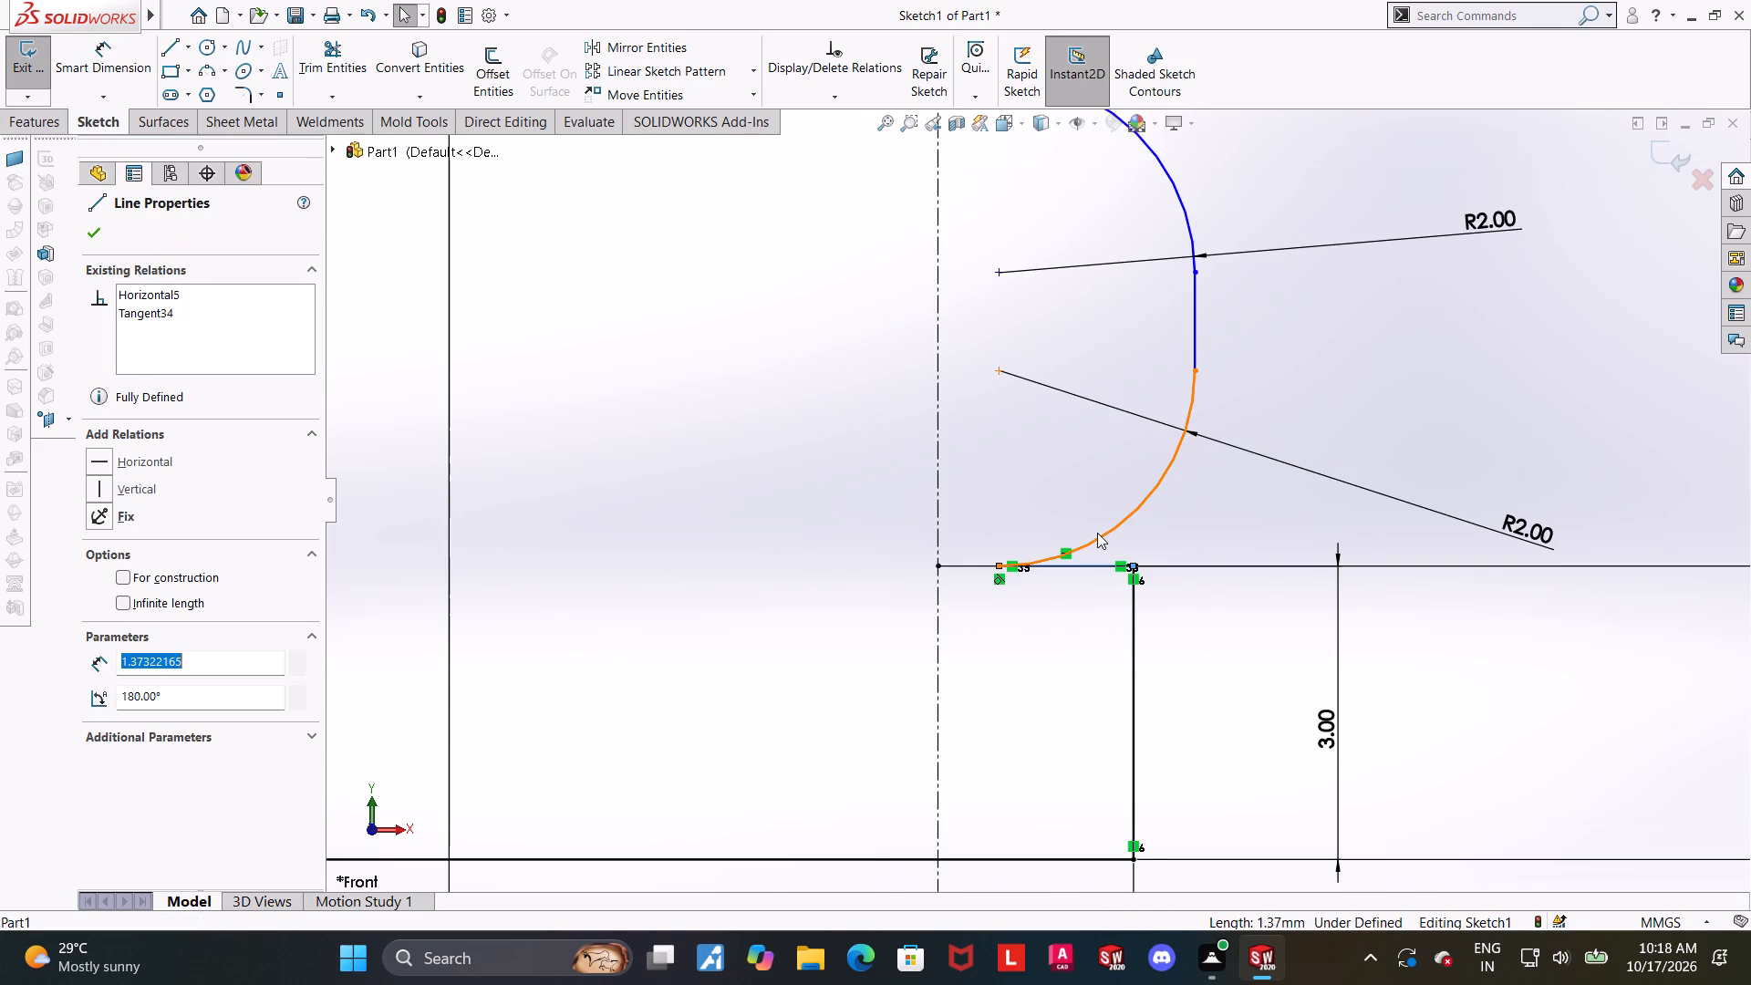
pyautogui.scroll(3, 1213, 601)
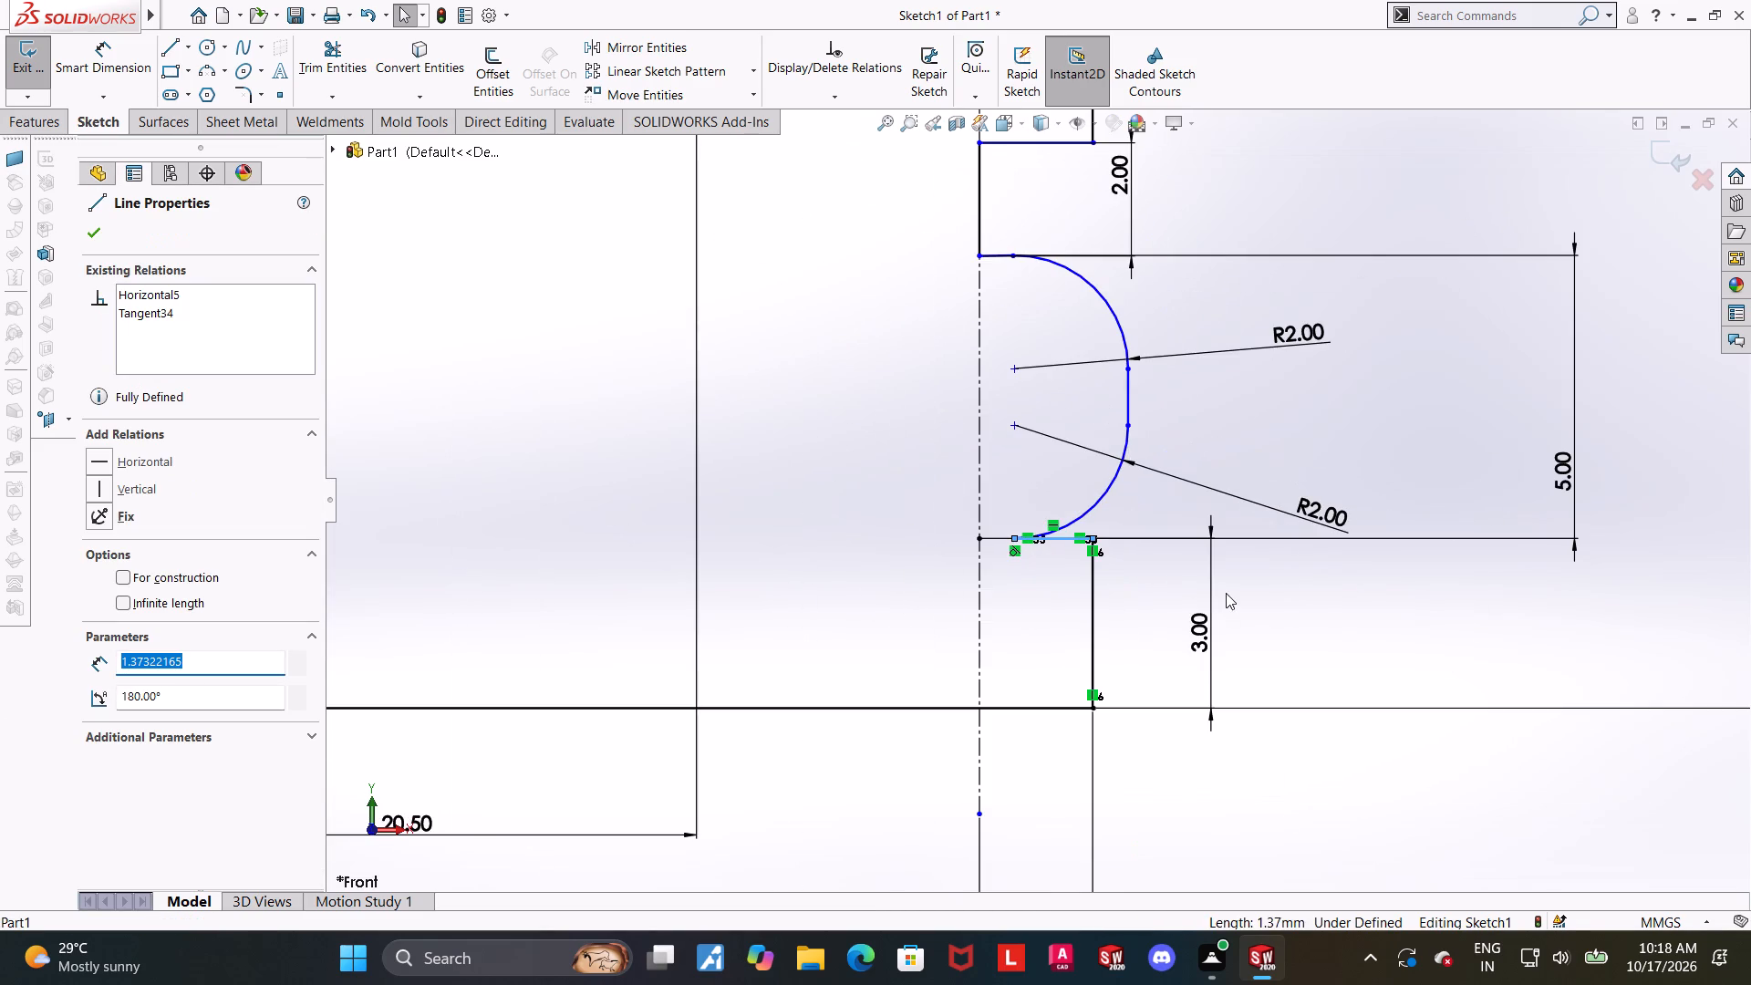
pyautogui.click(1238, 607)
pyautogui.scroll(5, 1352, 629)
pyautogui.scroll(-4, 1164, 565)
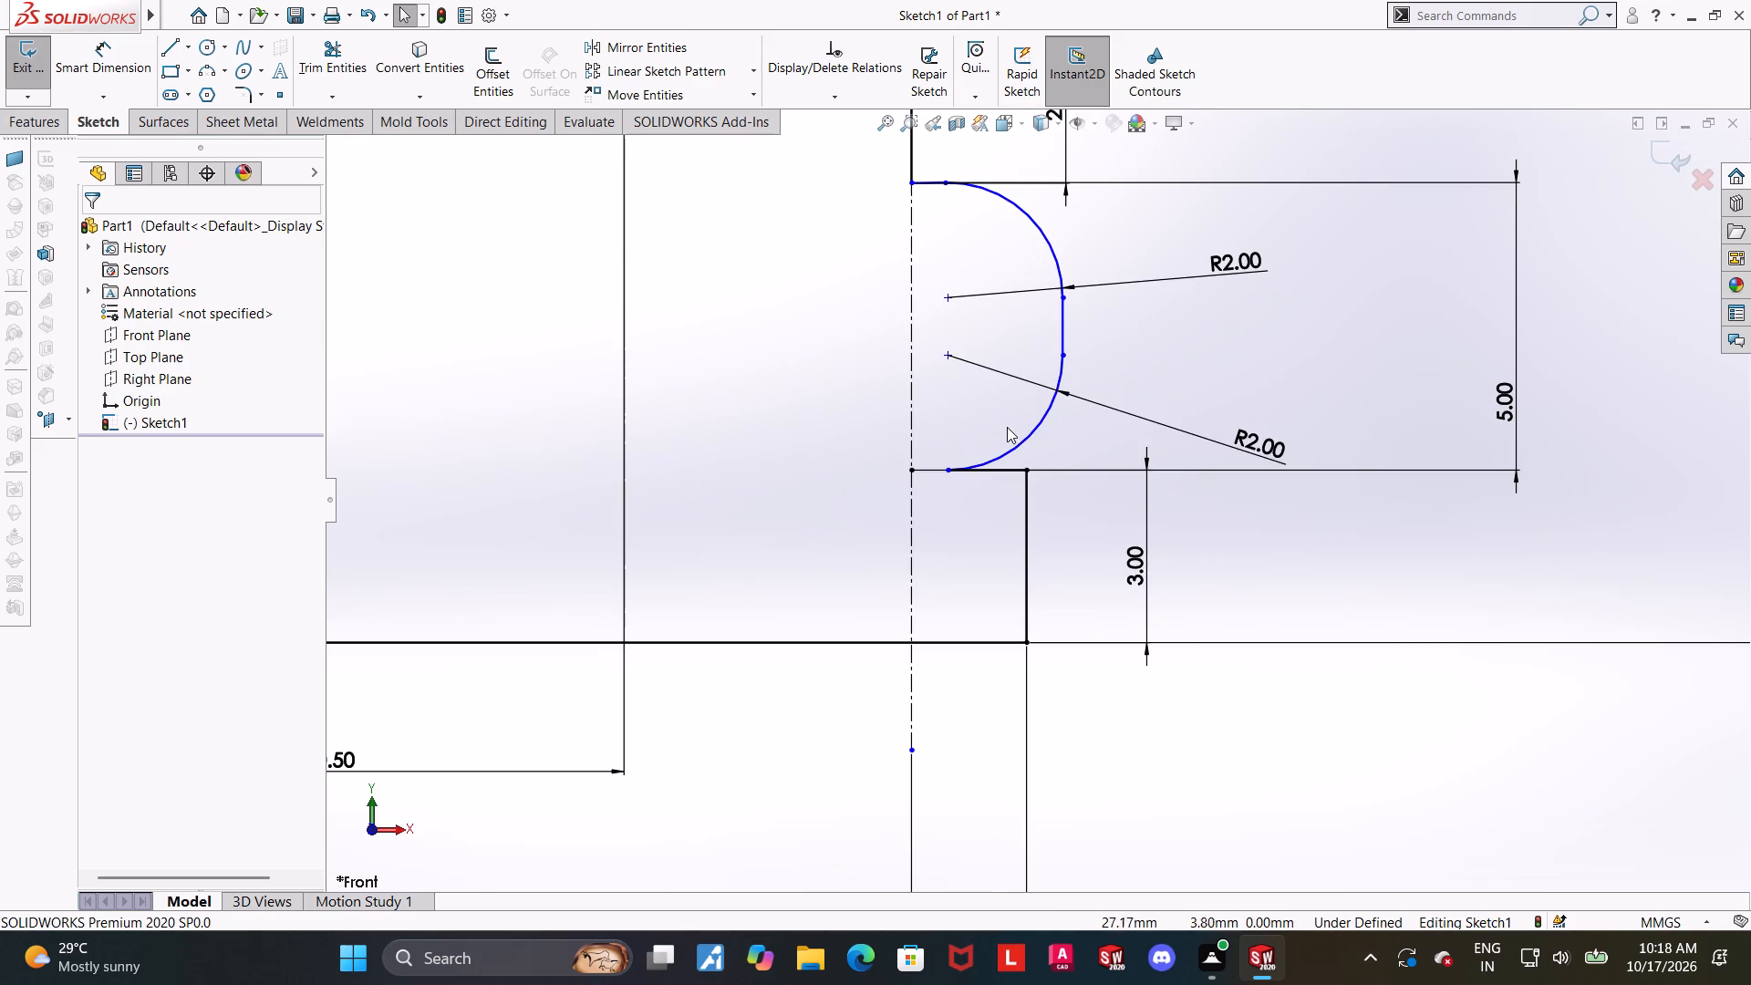
pyautogui.keyDown('ctrl'); pyautogui.click(1011, 451); pyautogui.keyUp('ctrl')
pyautogui.keyDown('ctrl'); pyautogui.click(1000, 468); pyautogui.keyUp('ctrl')
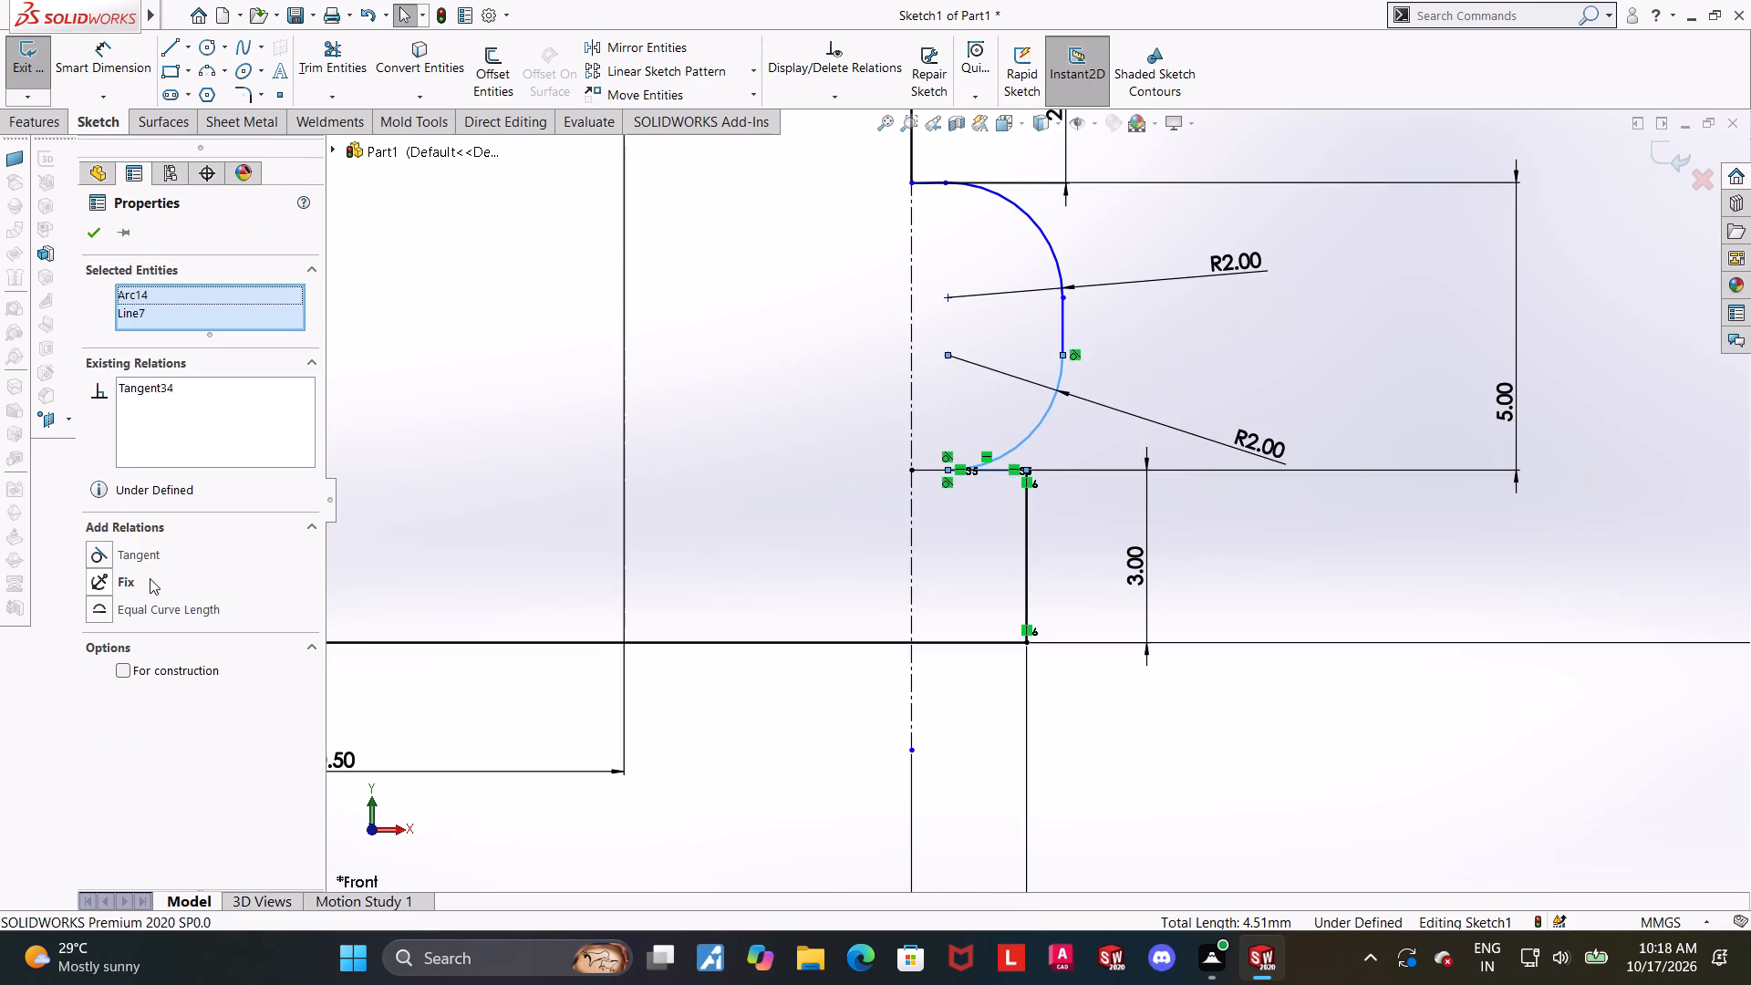
pyautogui.press('Escape')
pyautogui.scroll(3, 1331, 639)
pyautogui.scroll(-10, 1176, 482)
pyautogui.press('Escape')
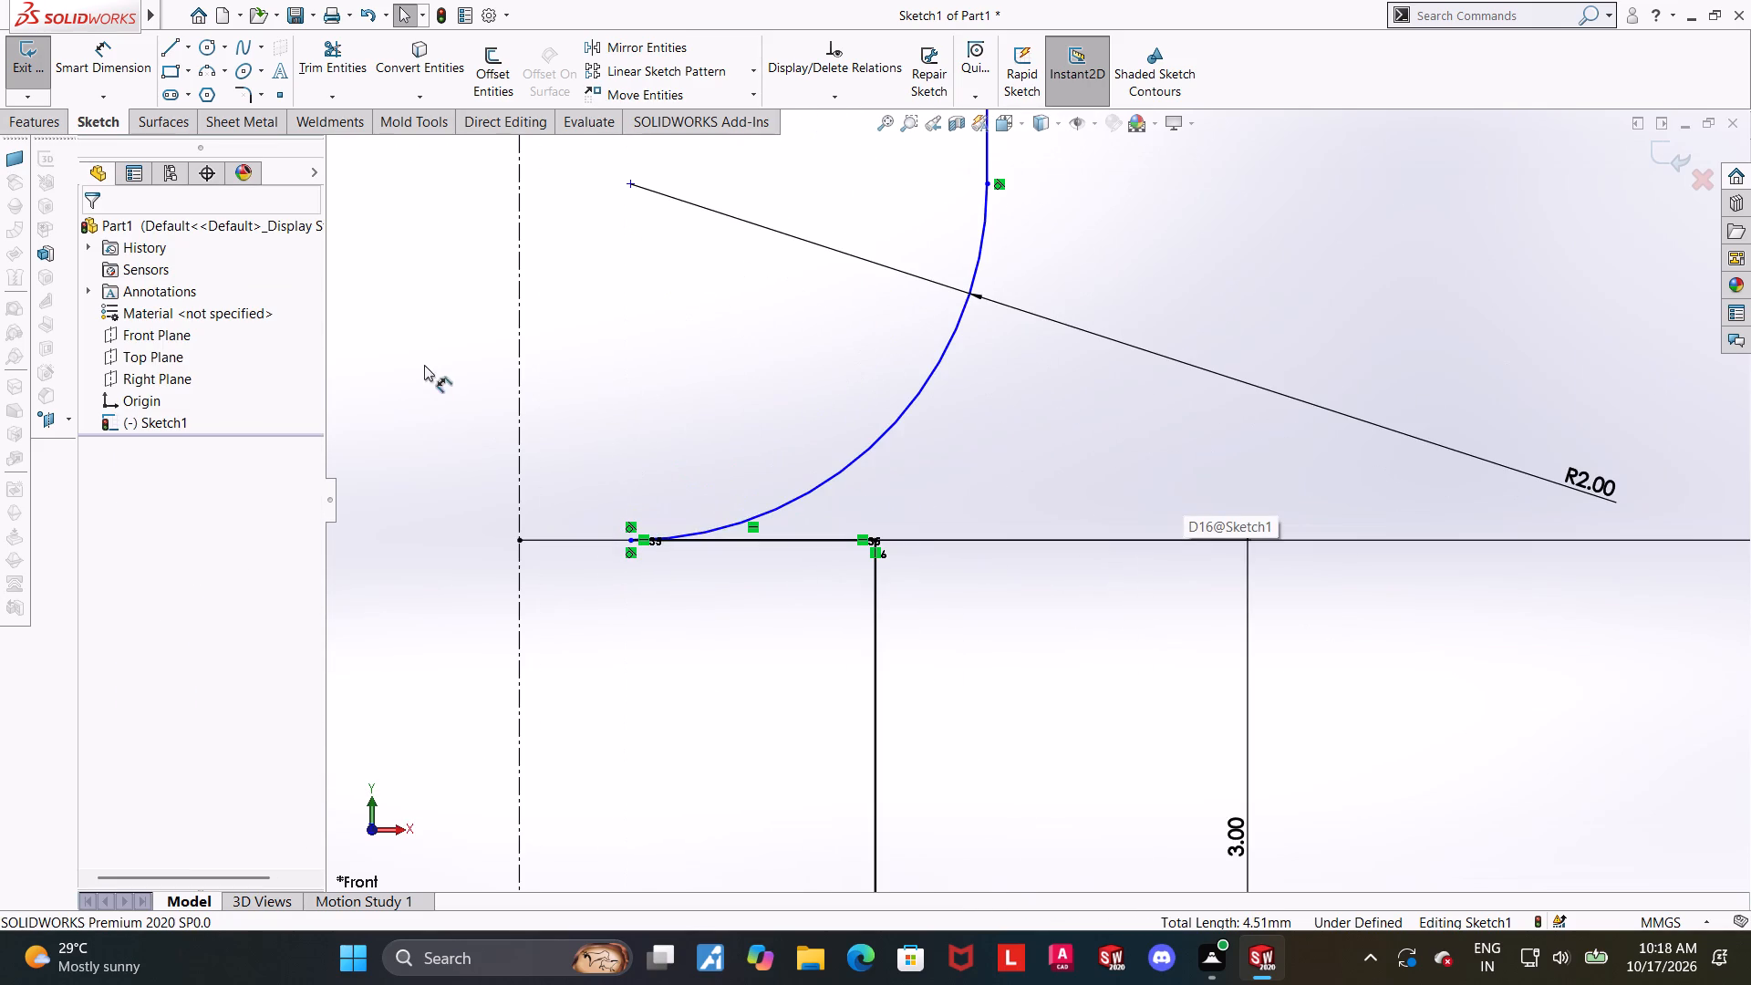
pyautogui.press('Escape')
# Trim away the short horizontal line between the vertical centerline and the lower R2 arc's inner end.
pyautogui.click(349, 75)
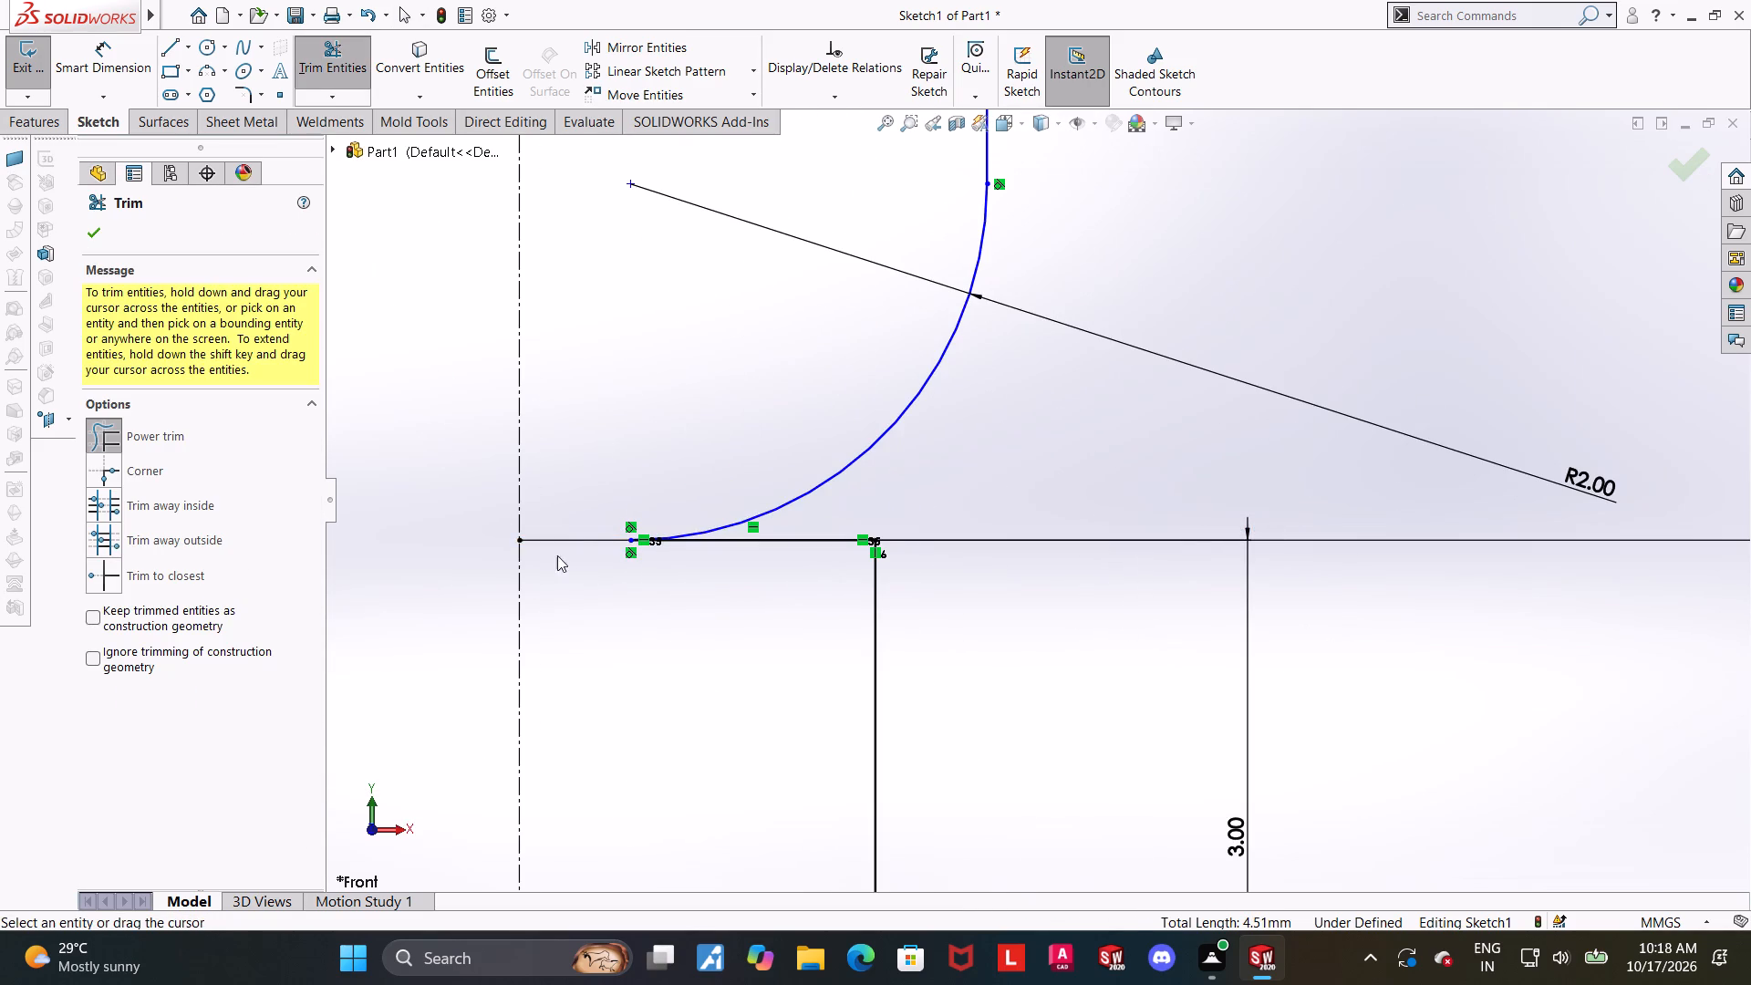
pyautogui.moveTo(565, 555); pyautogui.dragTo(565, 463)
pyautogui.scroll(11, 590, 474)
pyautogui.scroll(-6, 912, 503)
pyautogui.press('Escape')
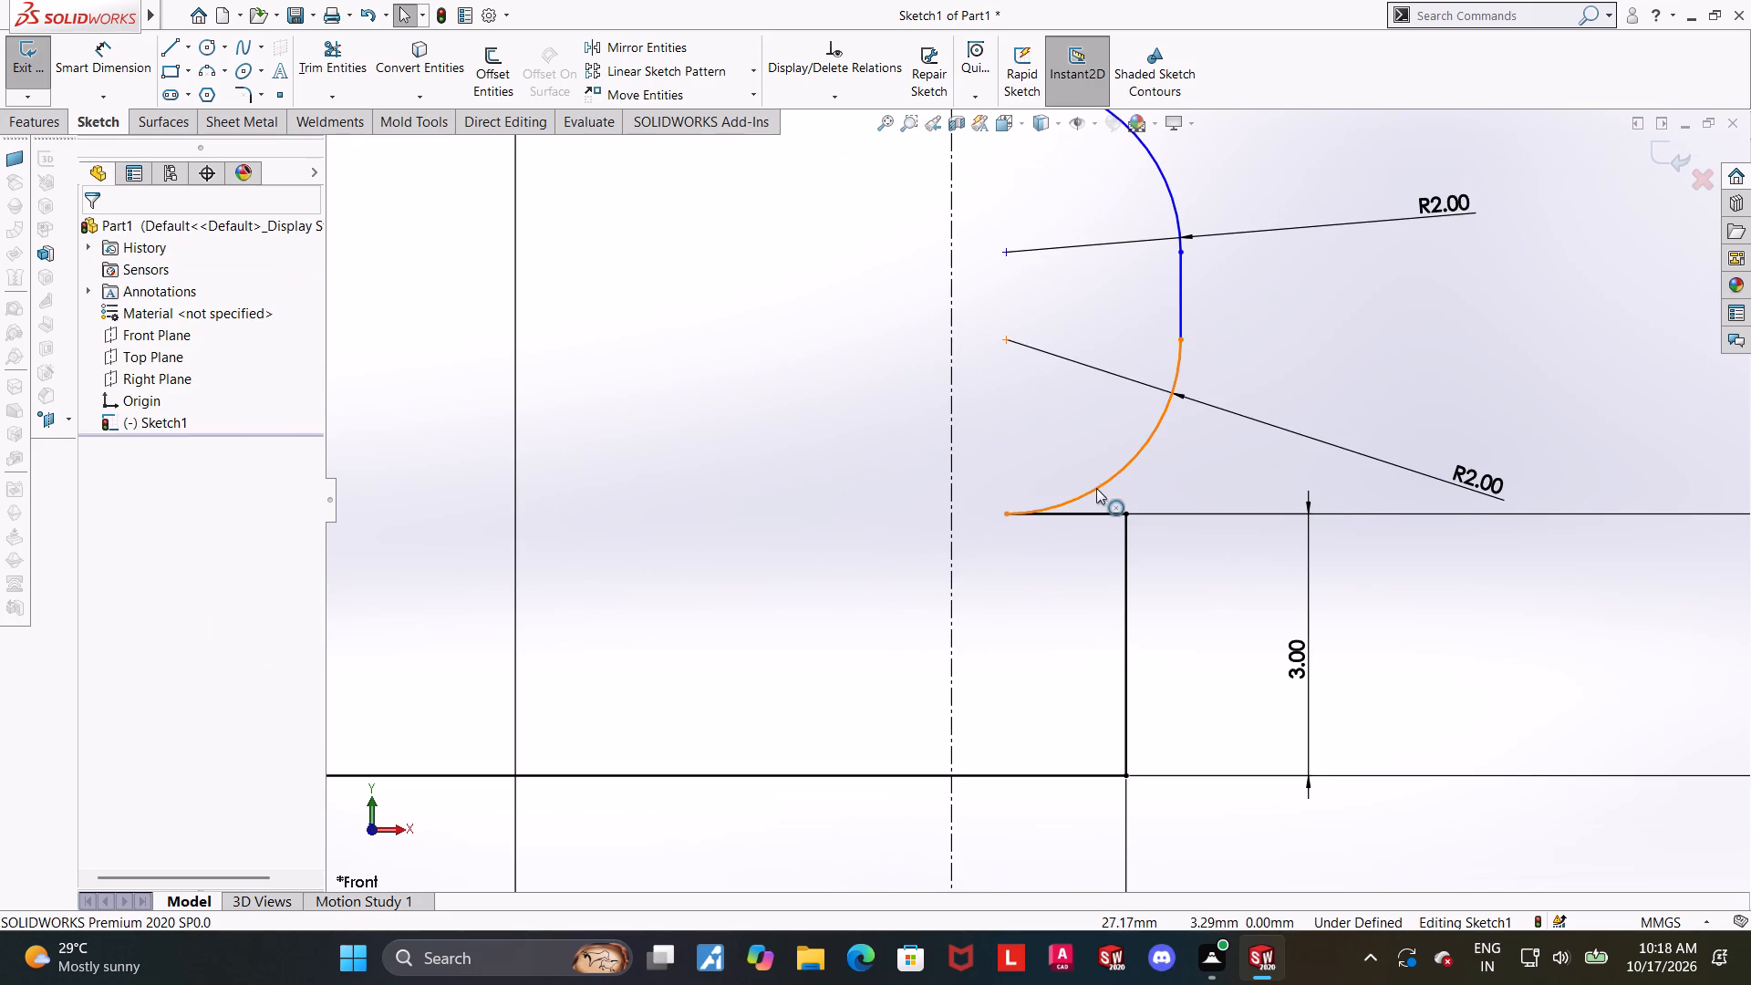
# Examine how the lower R2 arc meets the 3 mm step's top line and the rest of the rounded section.
pyautogui.click(1096, 488)
pyautogui.keyDown('ctrl'); pyautogui.click(1097, 514); pyautogui.keyUp('ctrl')
pyautogui.press('Escape')
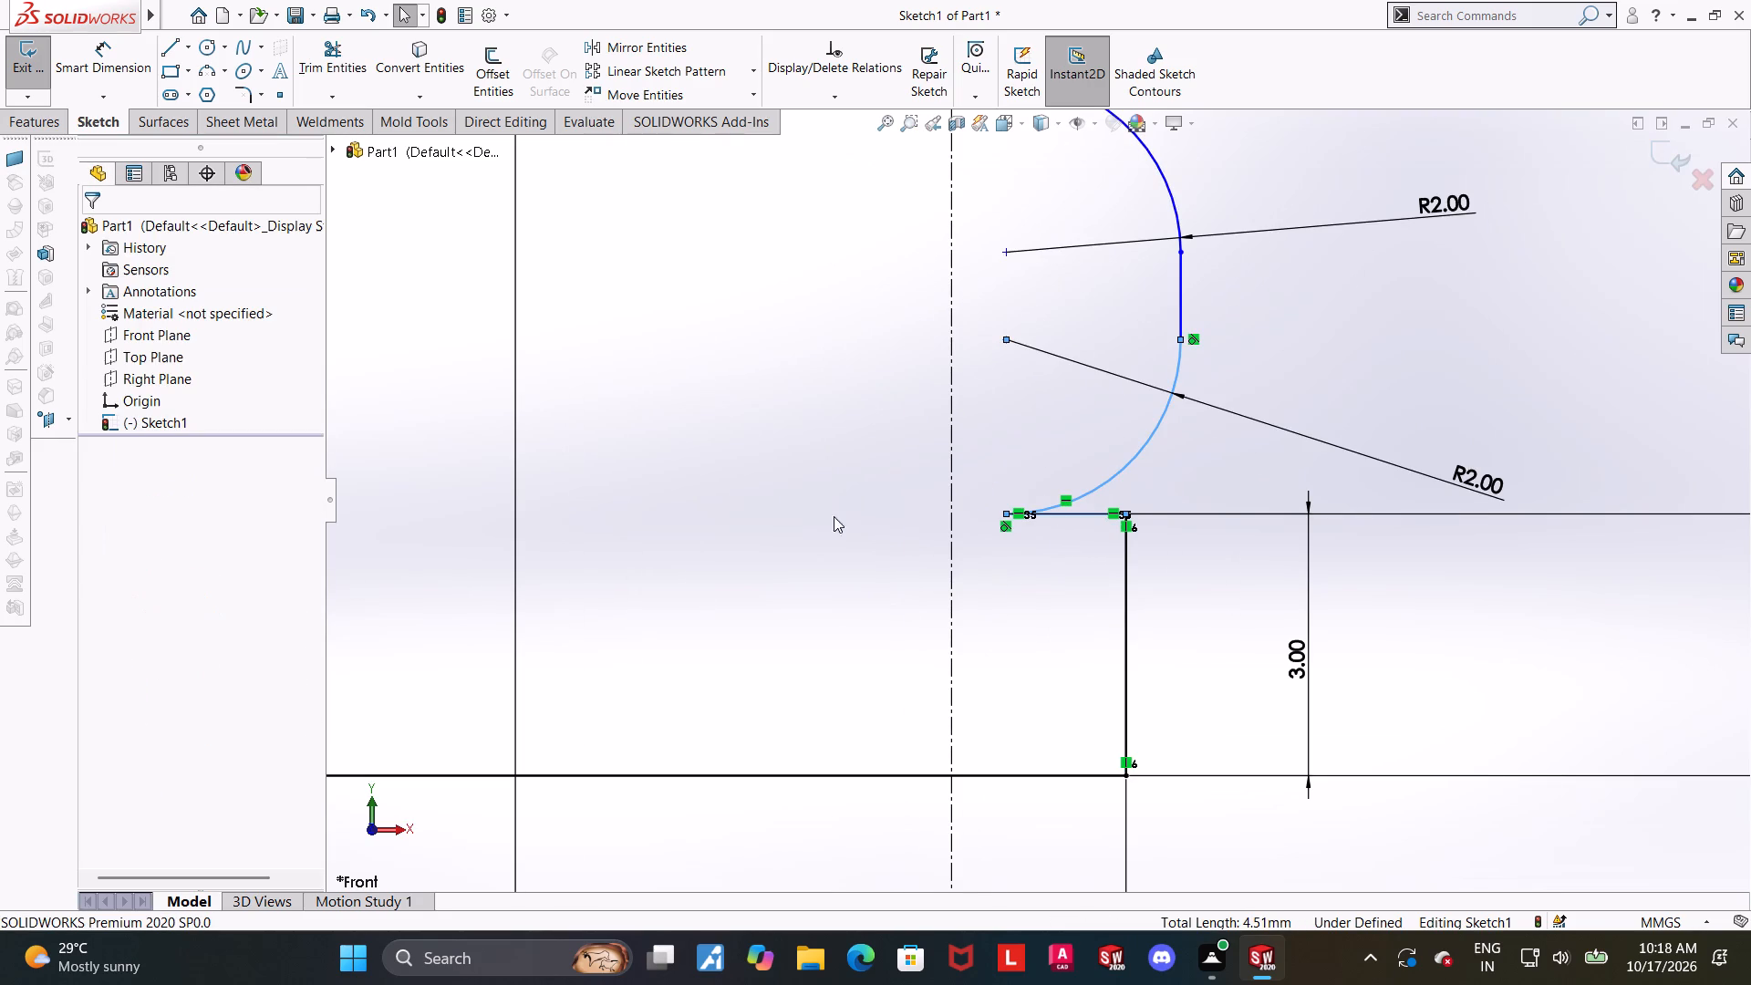
pyautogui.scroll(9, 900, 513)
pyautogui.press('Escape')
pyautogui.scroll(-6, 1155, 422)
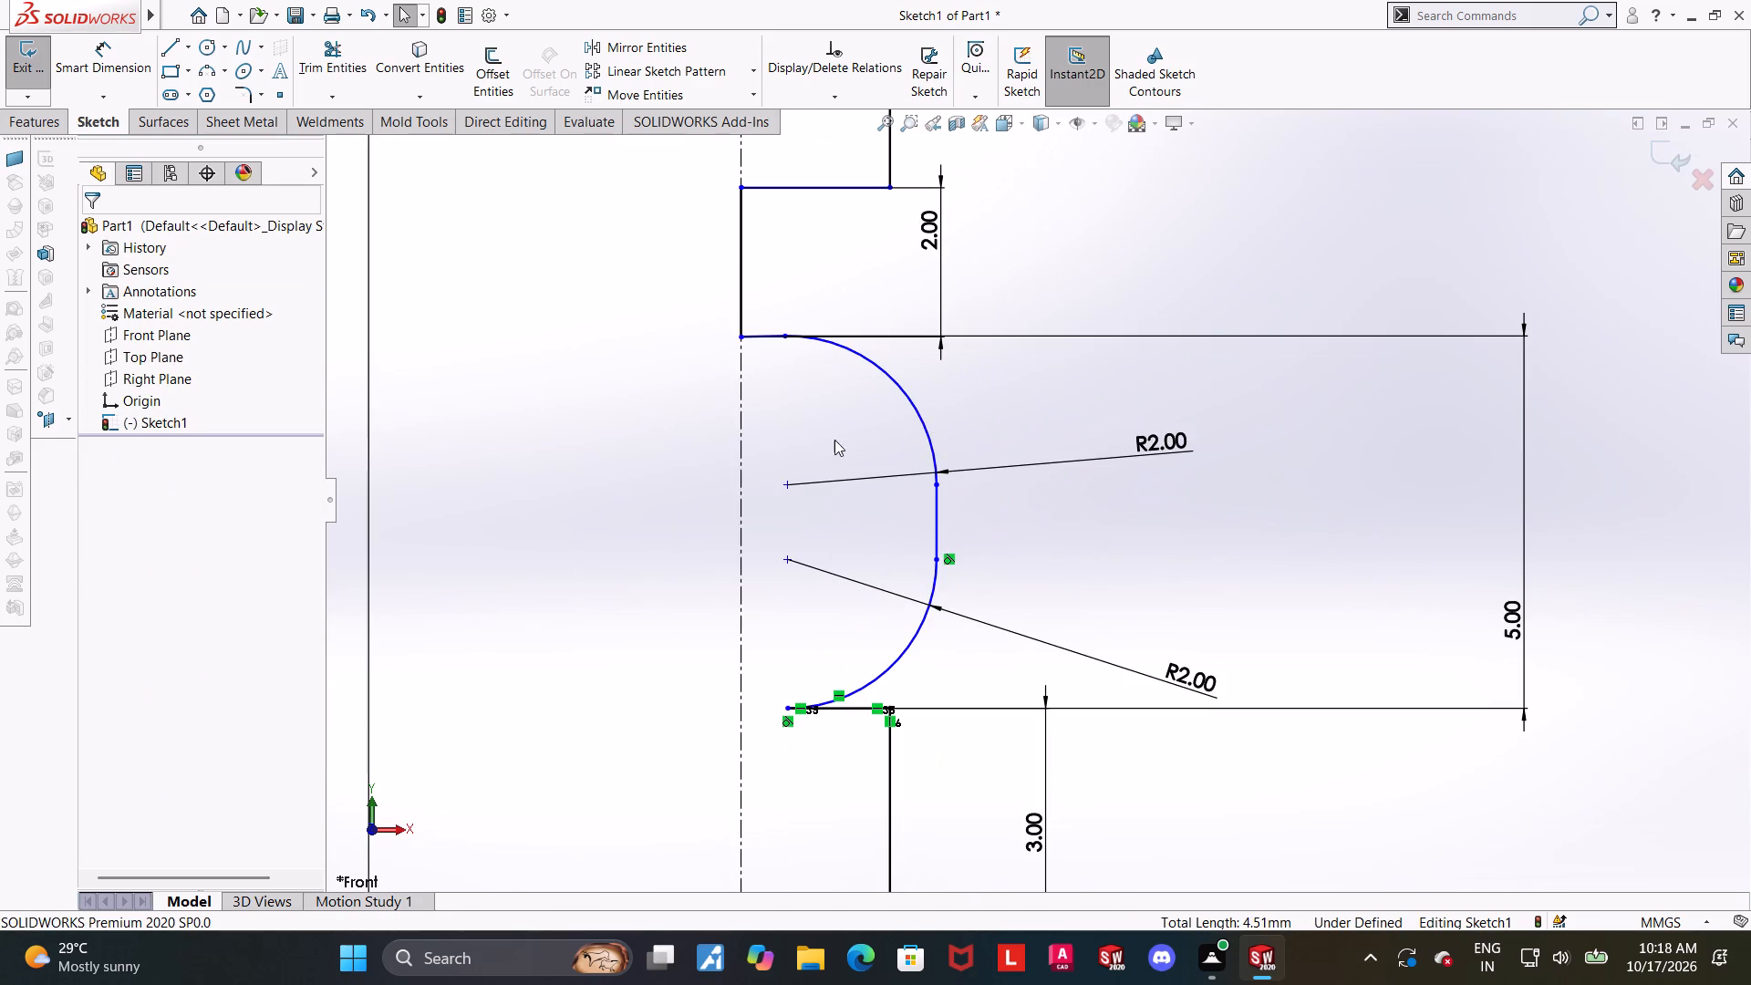
pyautogui.scroll(1, 921, 463)
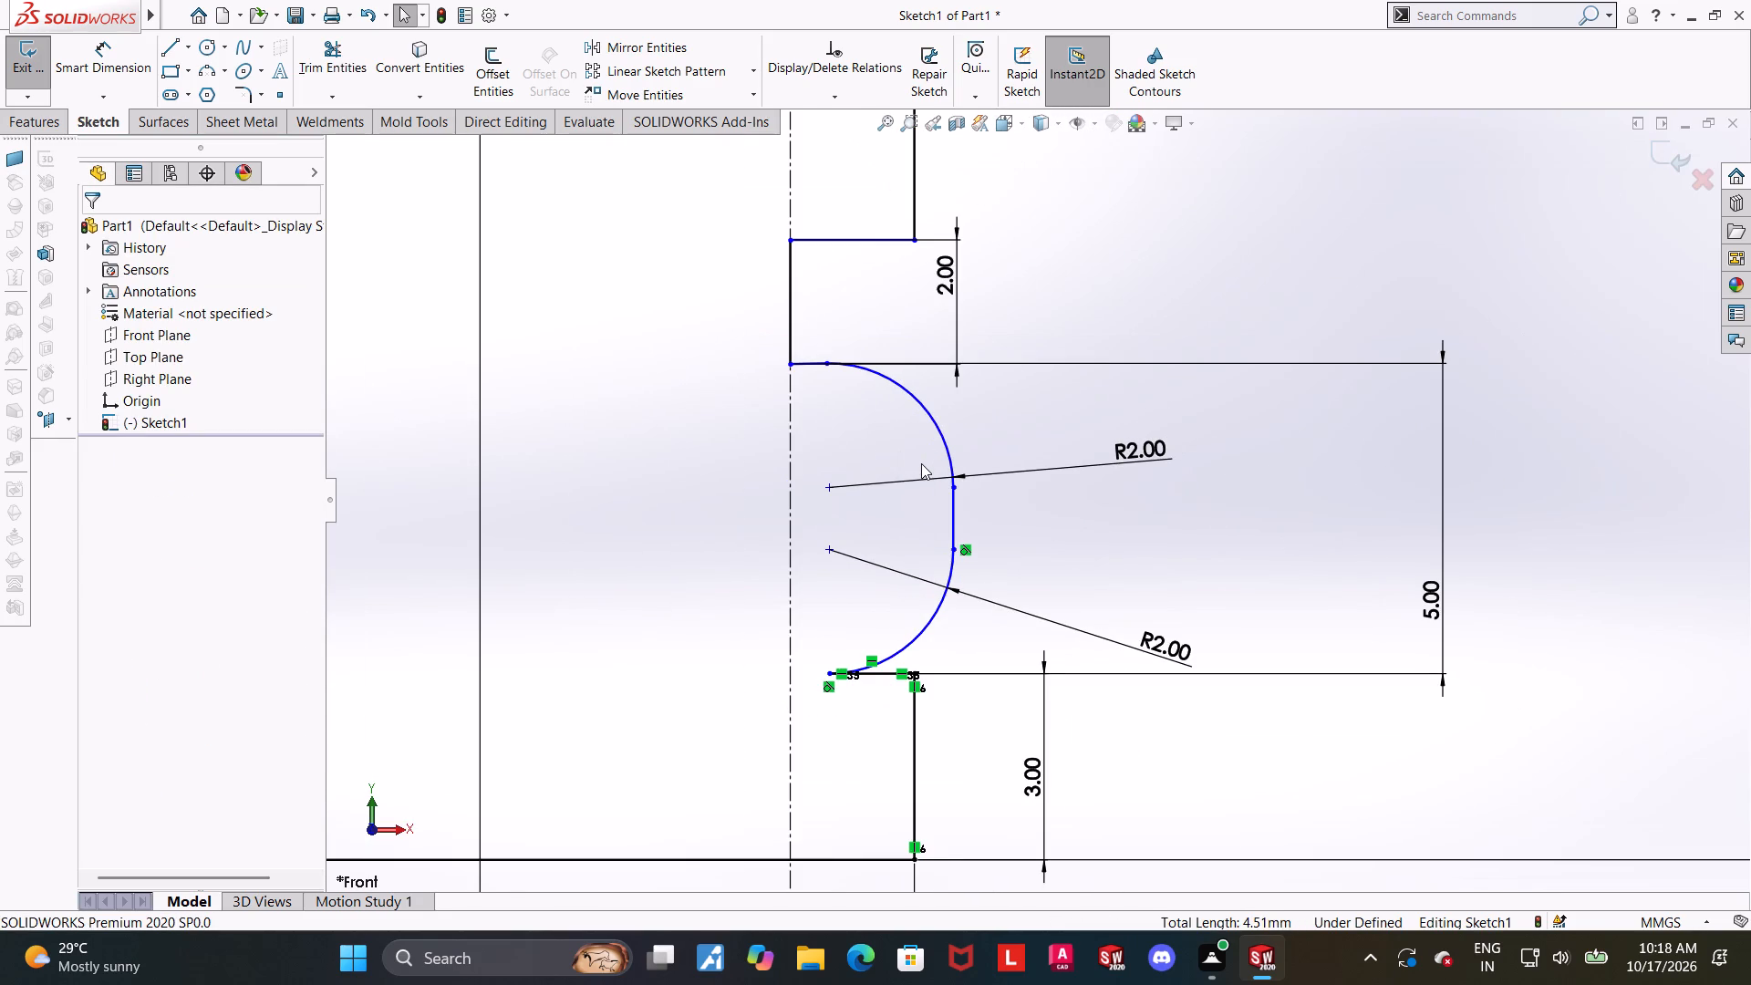
pyautogui.scroll(2, 922, 460)
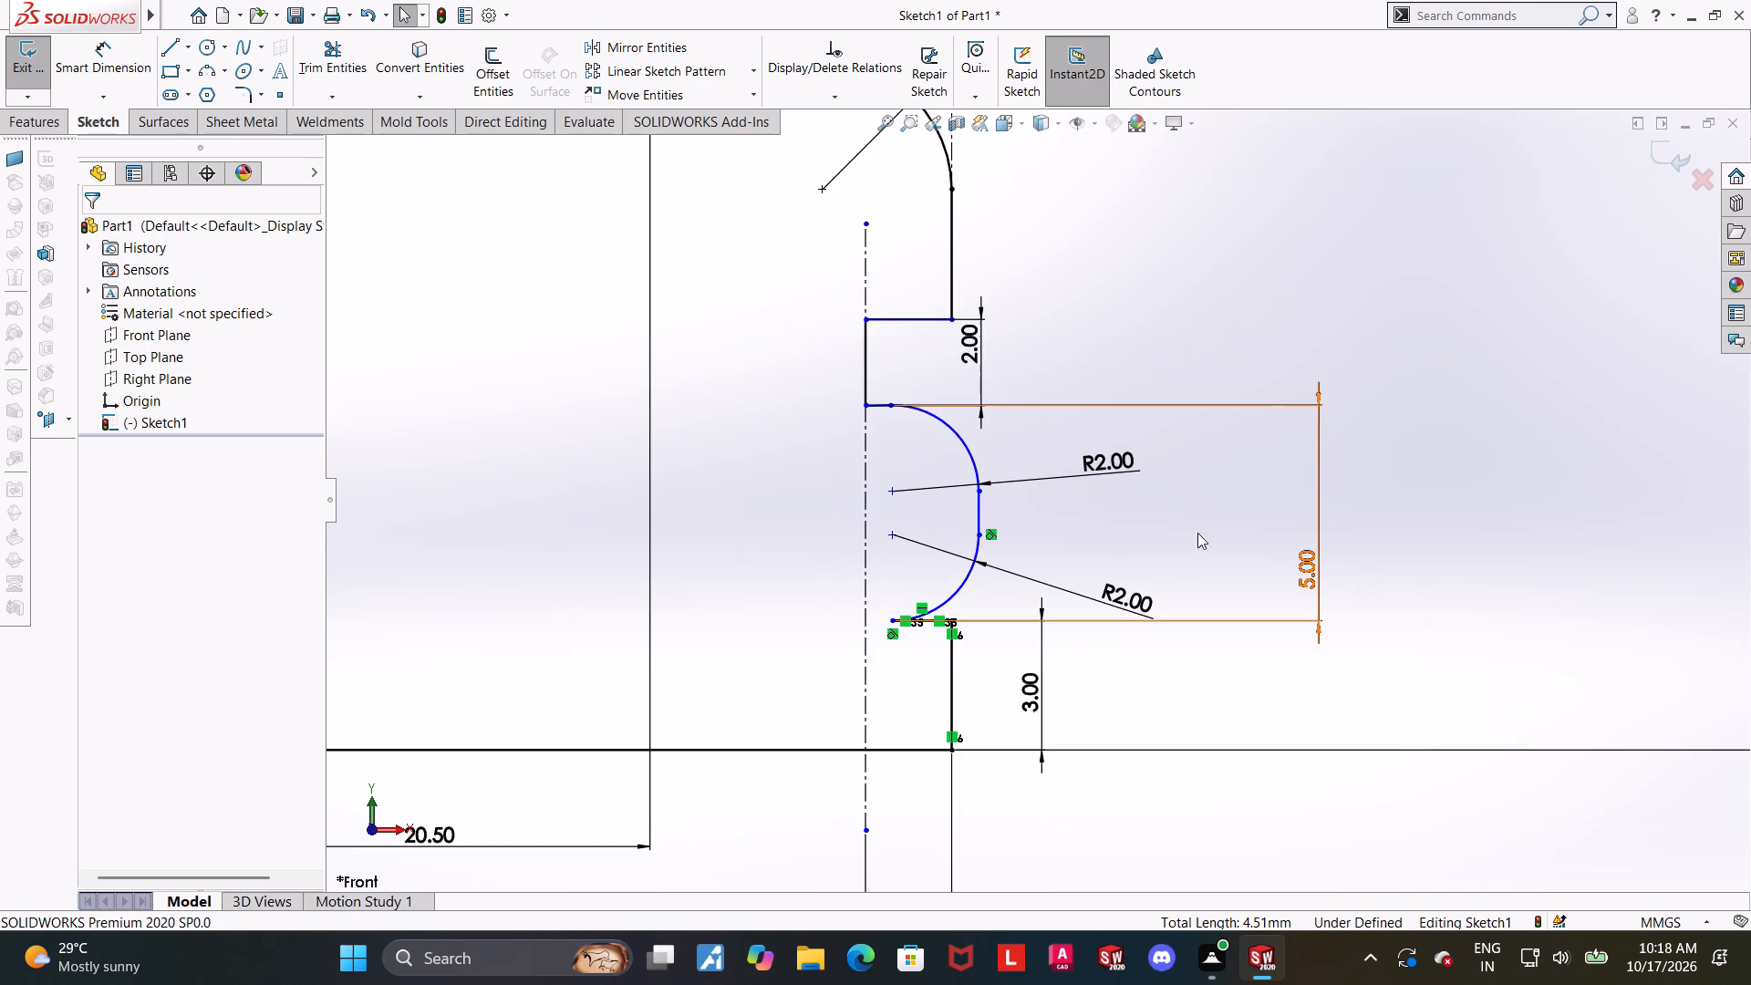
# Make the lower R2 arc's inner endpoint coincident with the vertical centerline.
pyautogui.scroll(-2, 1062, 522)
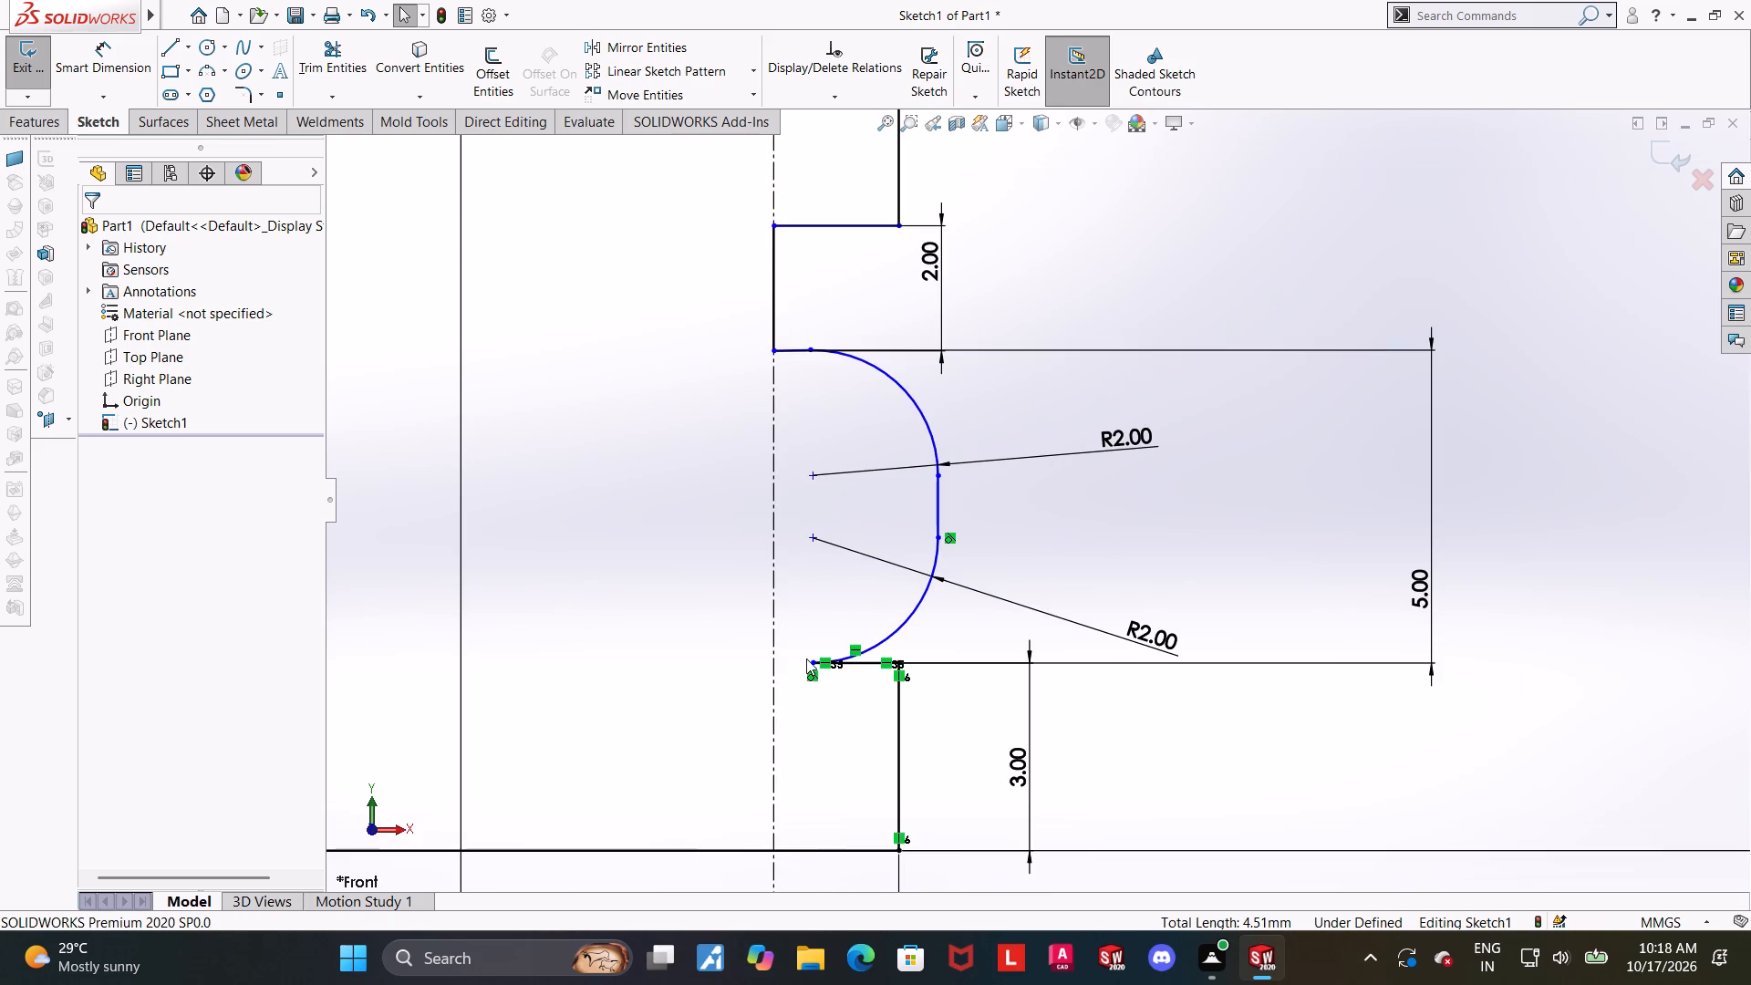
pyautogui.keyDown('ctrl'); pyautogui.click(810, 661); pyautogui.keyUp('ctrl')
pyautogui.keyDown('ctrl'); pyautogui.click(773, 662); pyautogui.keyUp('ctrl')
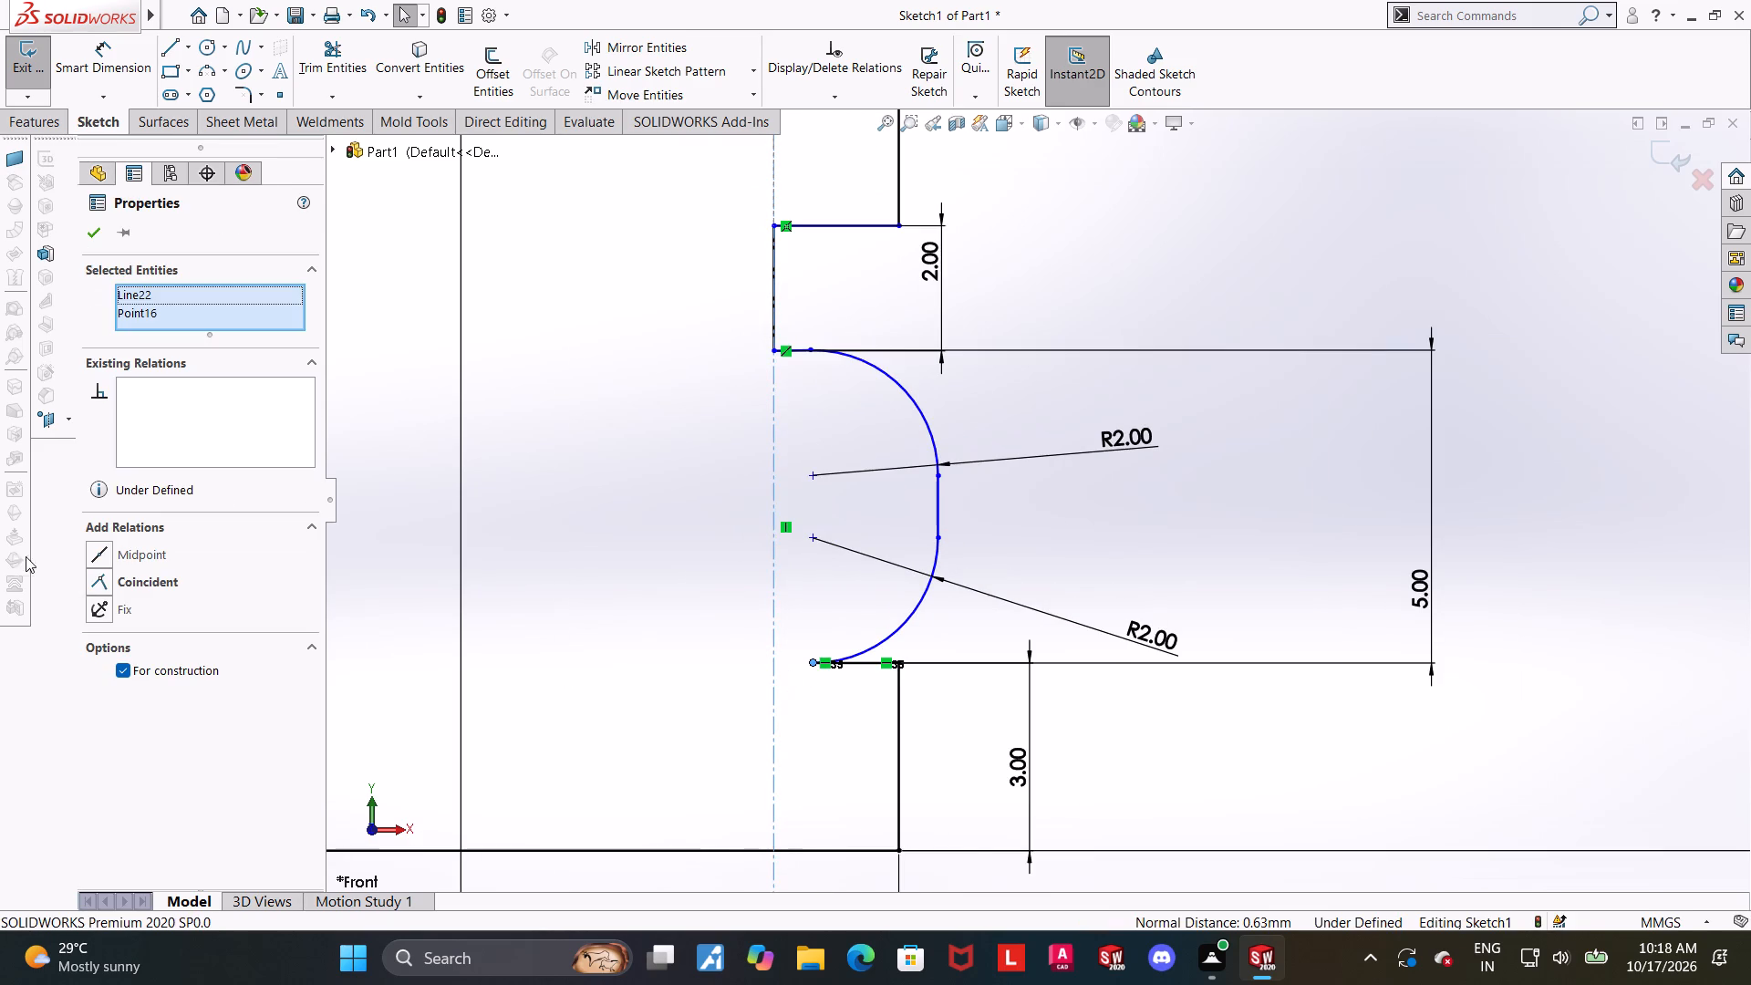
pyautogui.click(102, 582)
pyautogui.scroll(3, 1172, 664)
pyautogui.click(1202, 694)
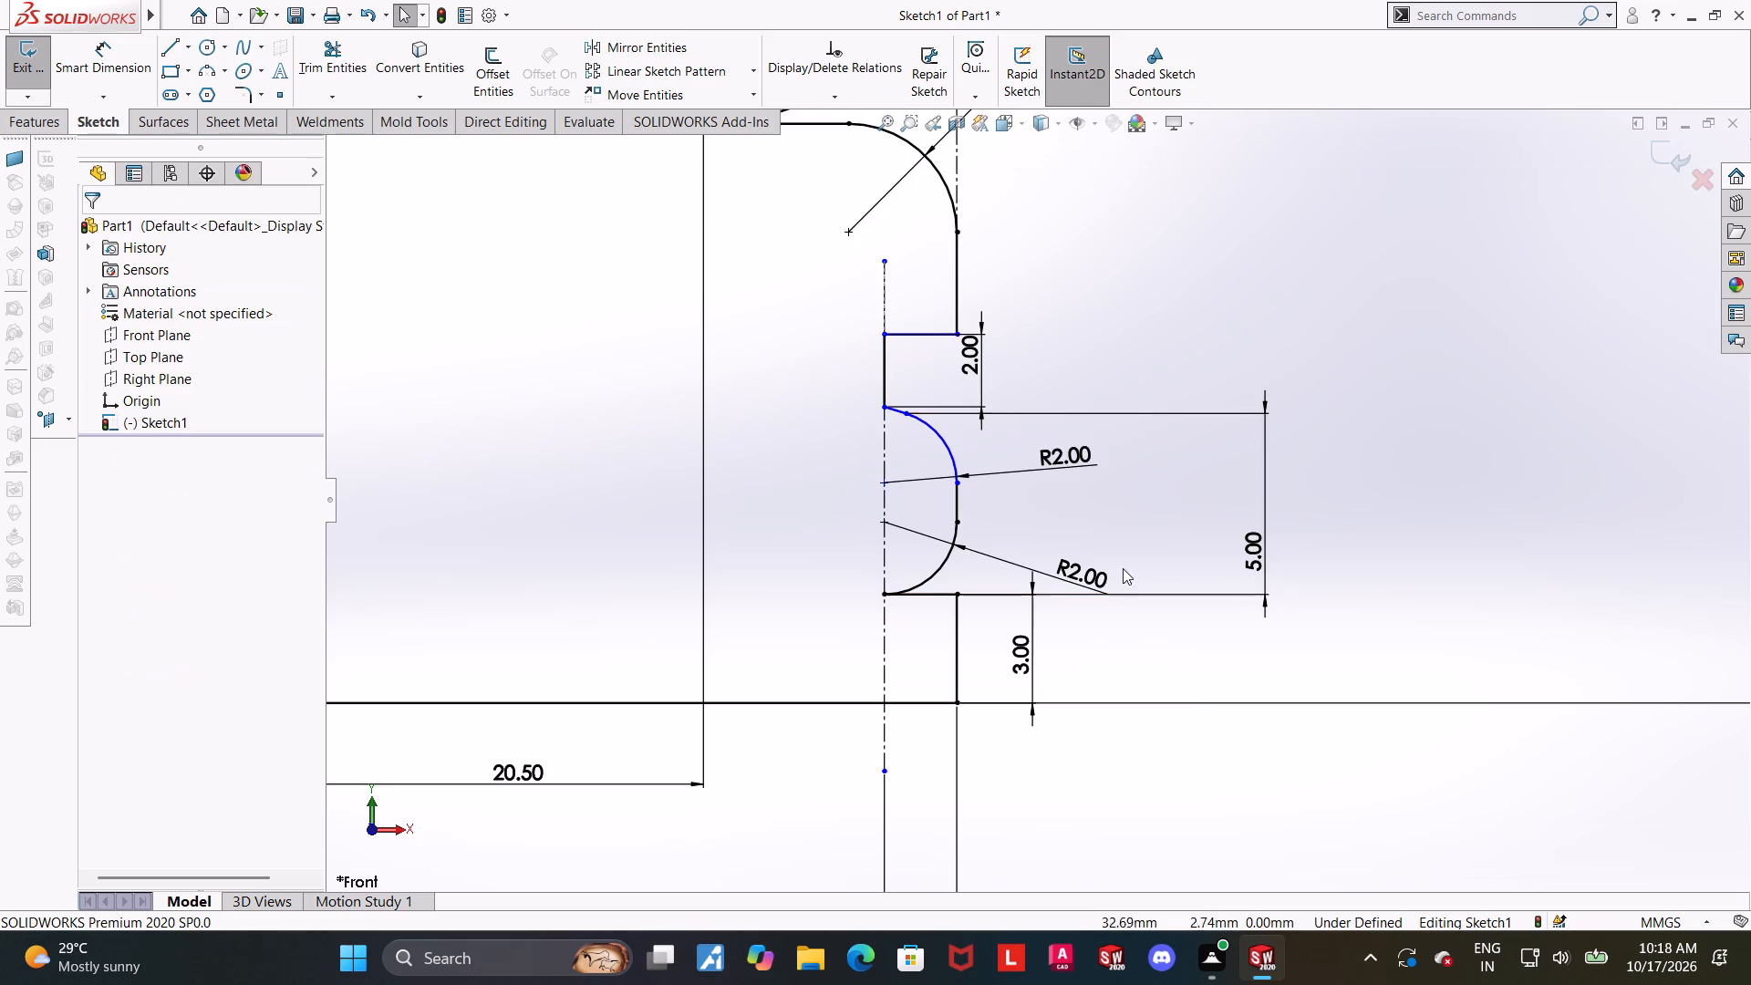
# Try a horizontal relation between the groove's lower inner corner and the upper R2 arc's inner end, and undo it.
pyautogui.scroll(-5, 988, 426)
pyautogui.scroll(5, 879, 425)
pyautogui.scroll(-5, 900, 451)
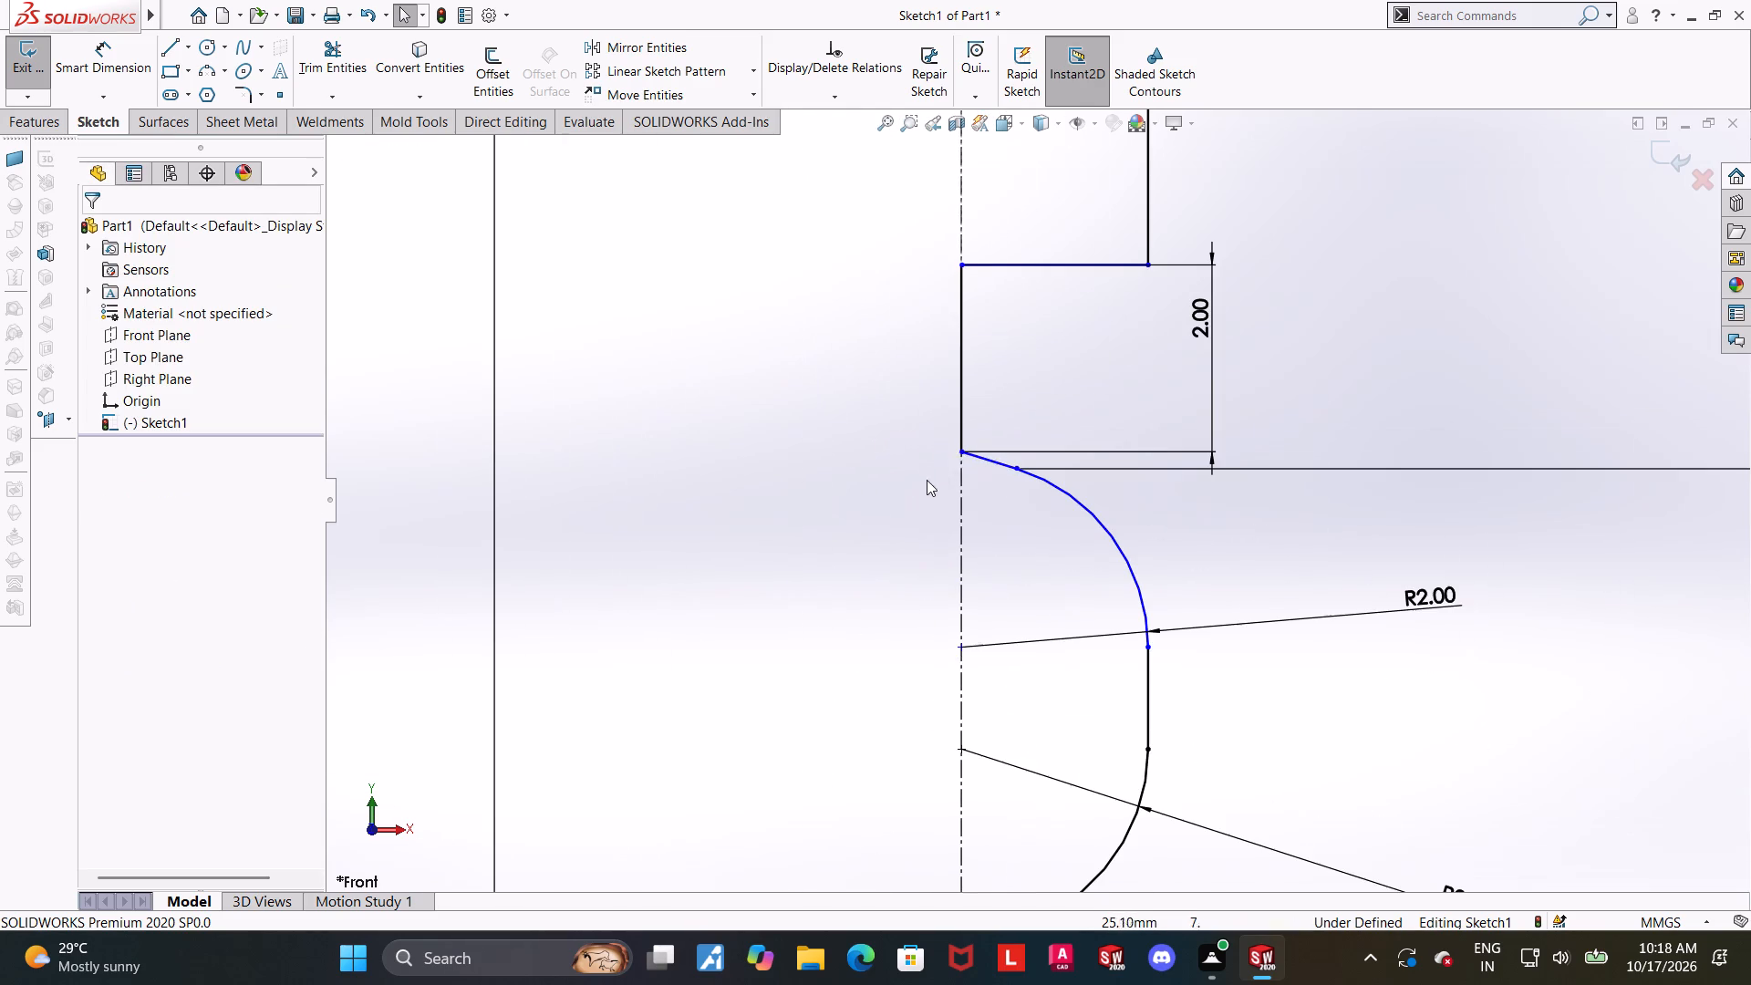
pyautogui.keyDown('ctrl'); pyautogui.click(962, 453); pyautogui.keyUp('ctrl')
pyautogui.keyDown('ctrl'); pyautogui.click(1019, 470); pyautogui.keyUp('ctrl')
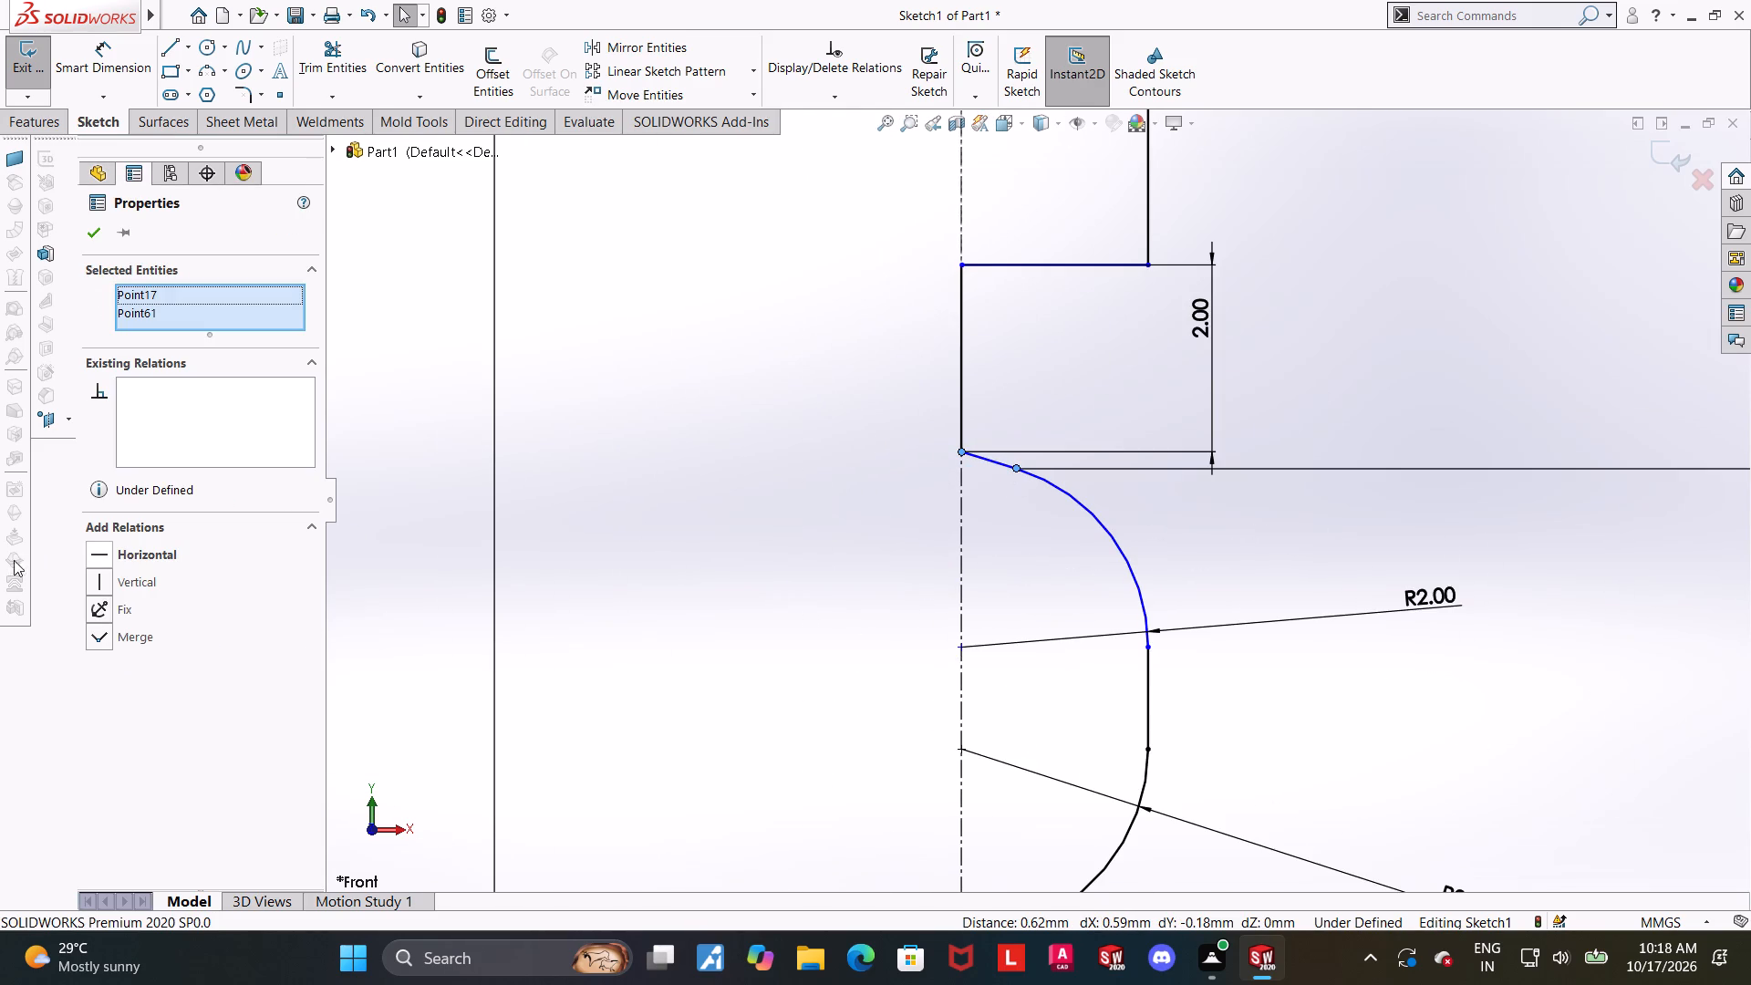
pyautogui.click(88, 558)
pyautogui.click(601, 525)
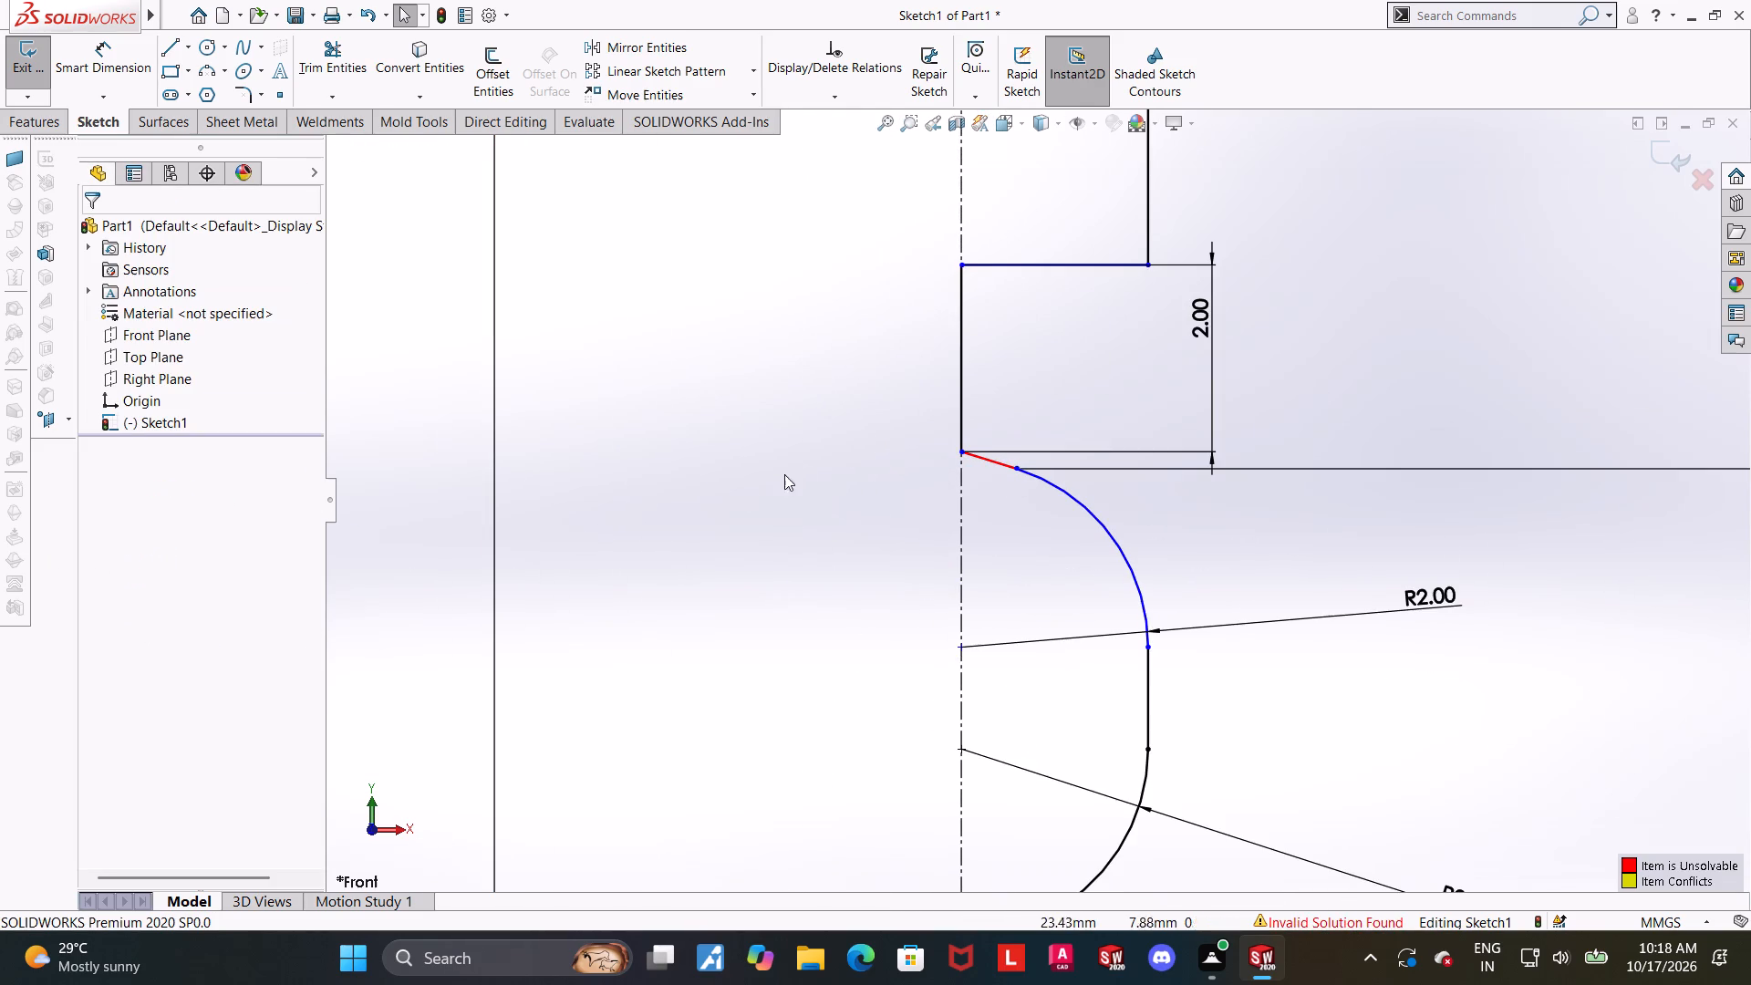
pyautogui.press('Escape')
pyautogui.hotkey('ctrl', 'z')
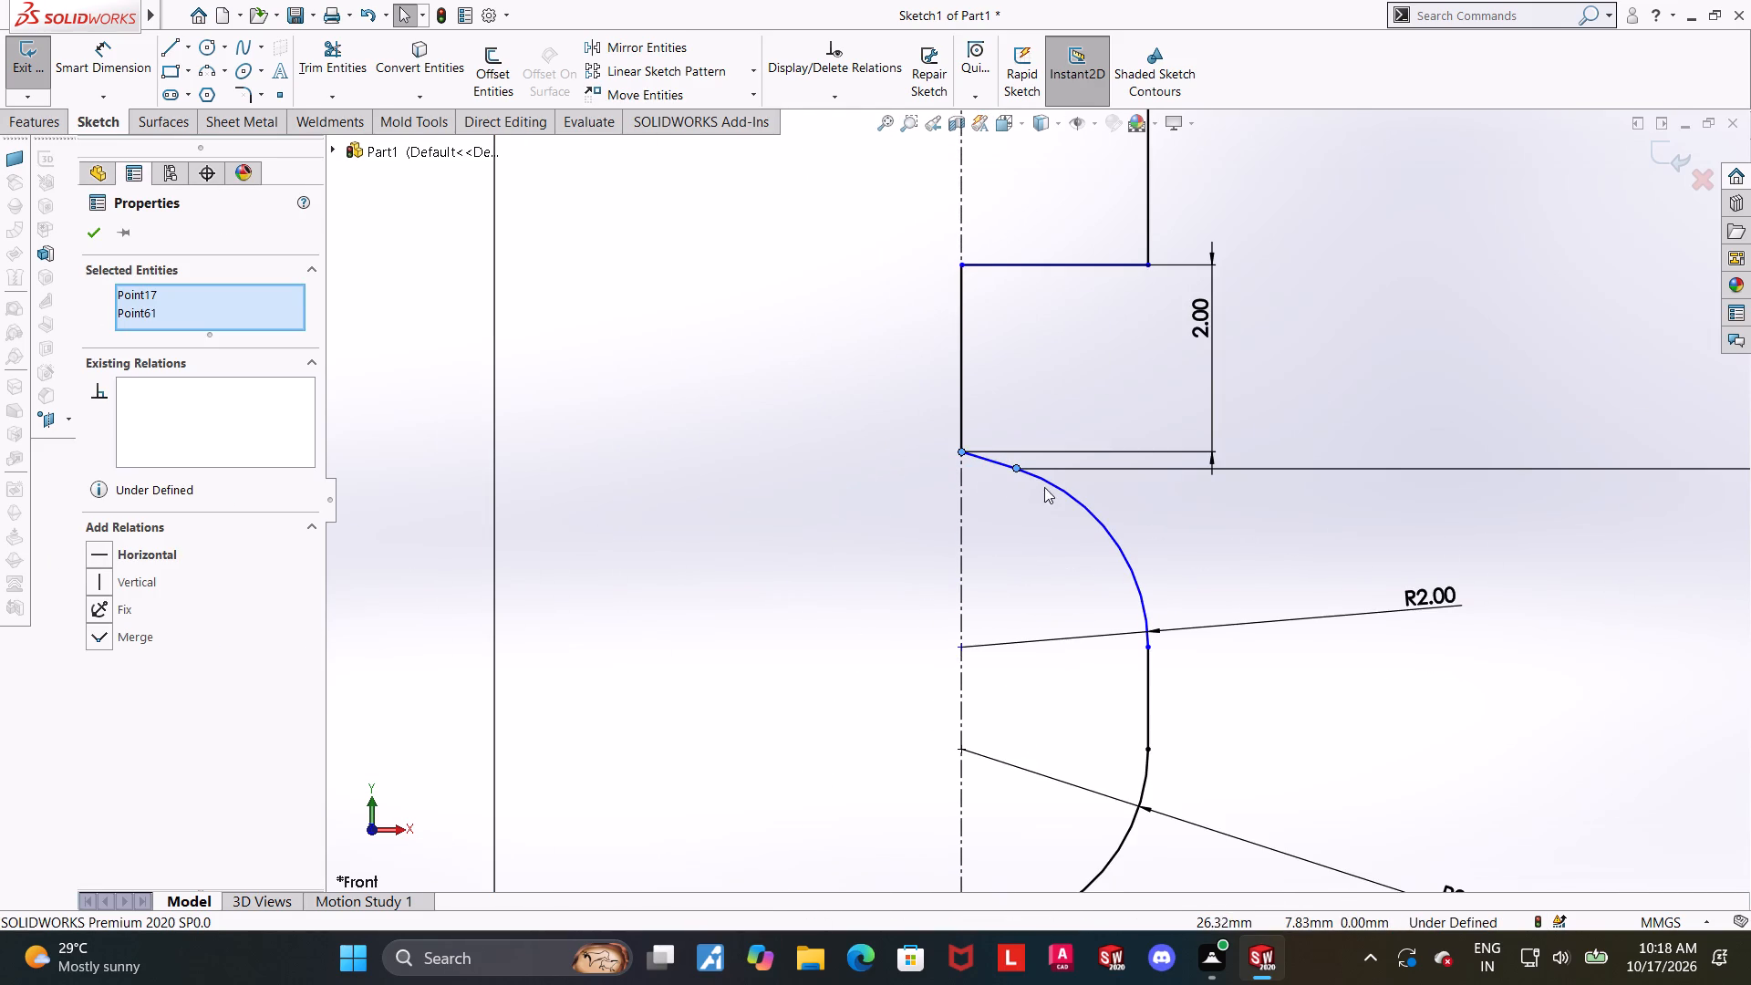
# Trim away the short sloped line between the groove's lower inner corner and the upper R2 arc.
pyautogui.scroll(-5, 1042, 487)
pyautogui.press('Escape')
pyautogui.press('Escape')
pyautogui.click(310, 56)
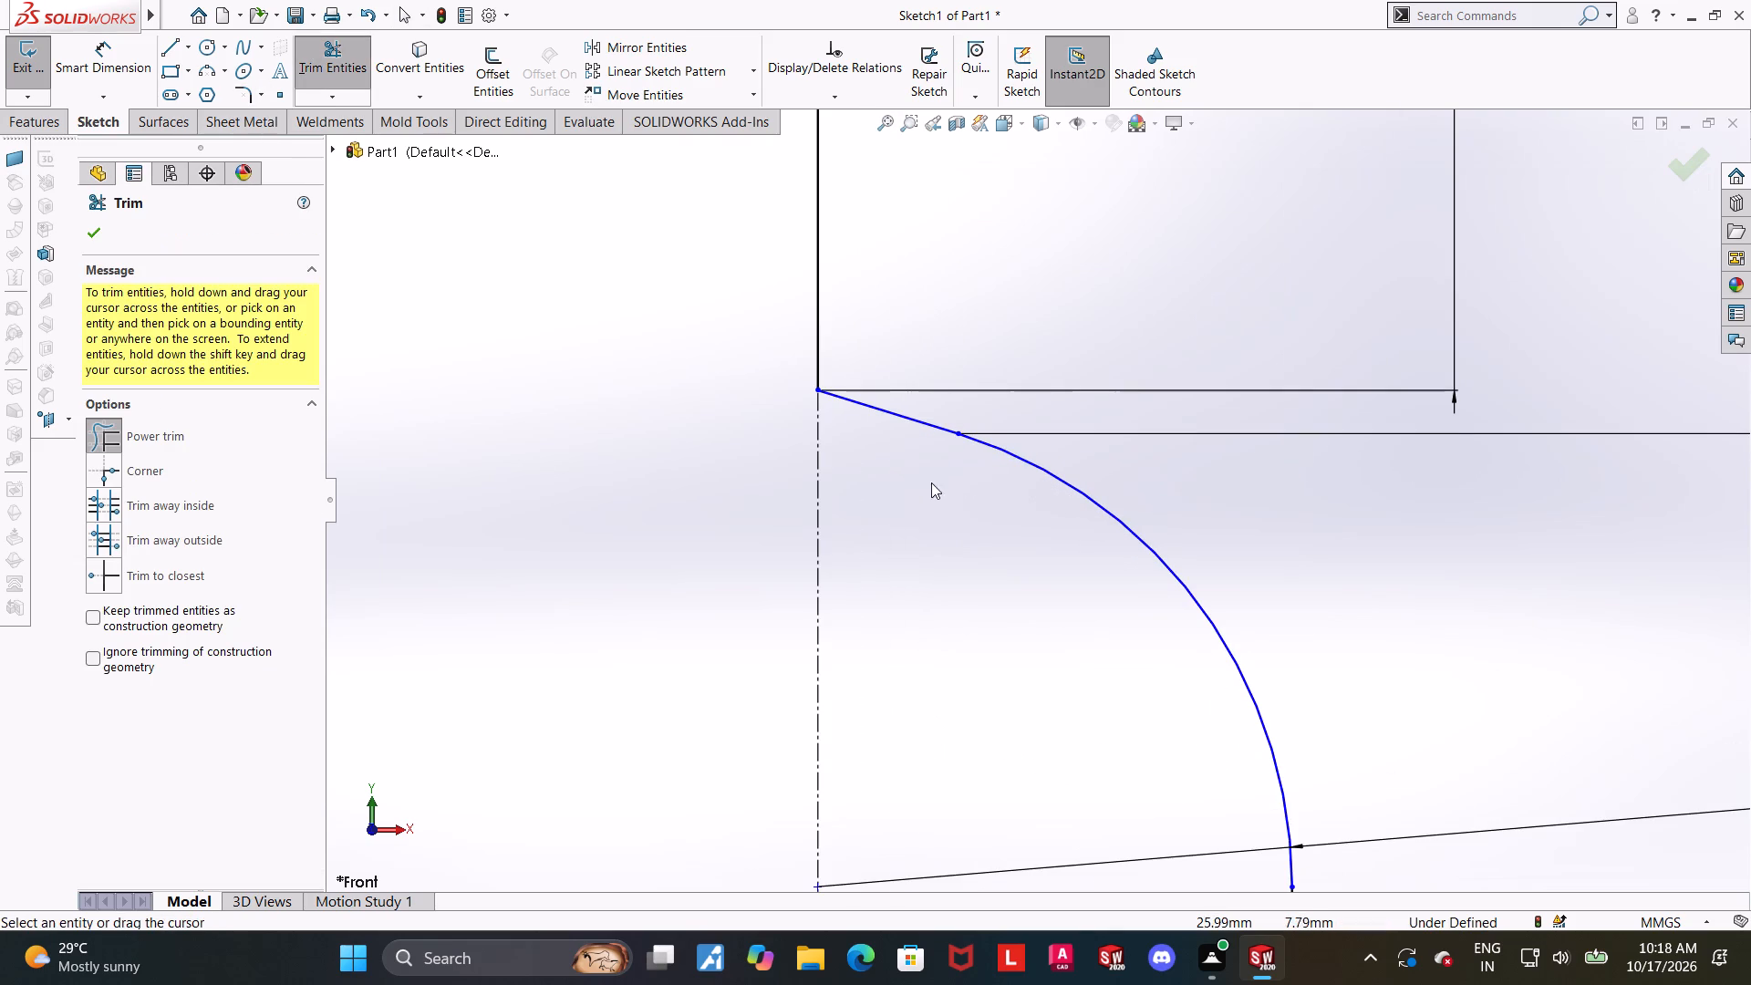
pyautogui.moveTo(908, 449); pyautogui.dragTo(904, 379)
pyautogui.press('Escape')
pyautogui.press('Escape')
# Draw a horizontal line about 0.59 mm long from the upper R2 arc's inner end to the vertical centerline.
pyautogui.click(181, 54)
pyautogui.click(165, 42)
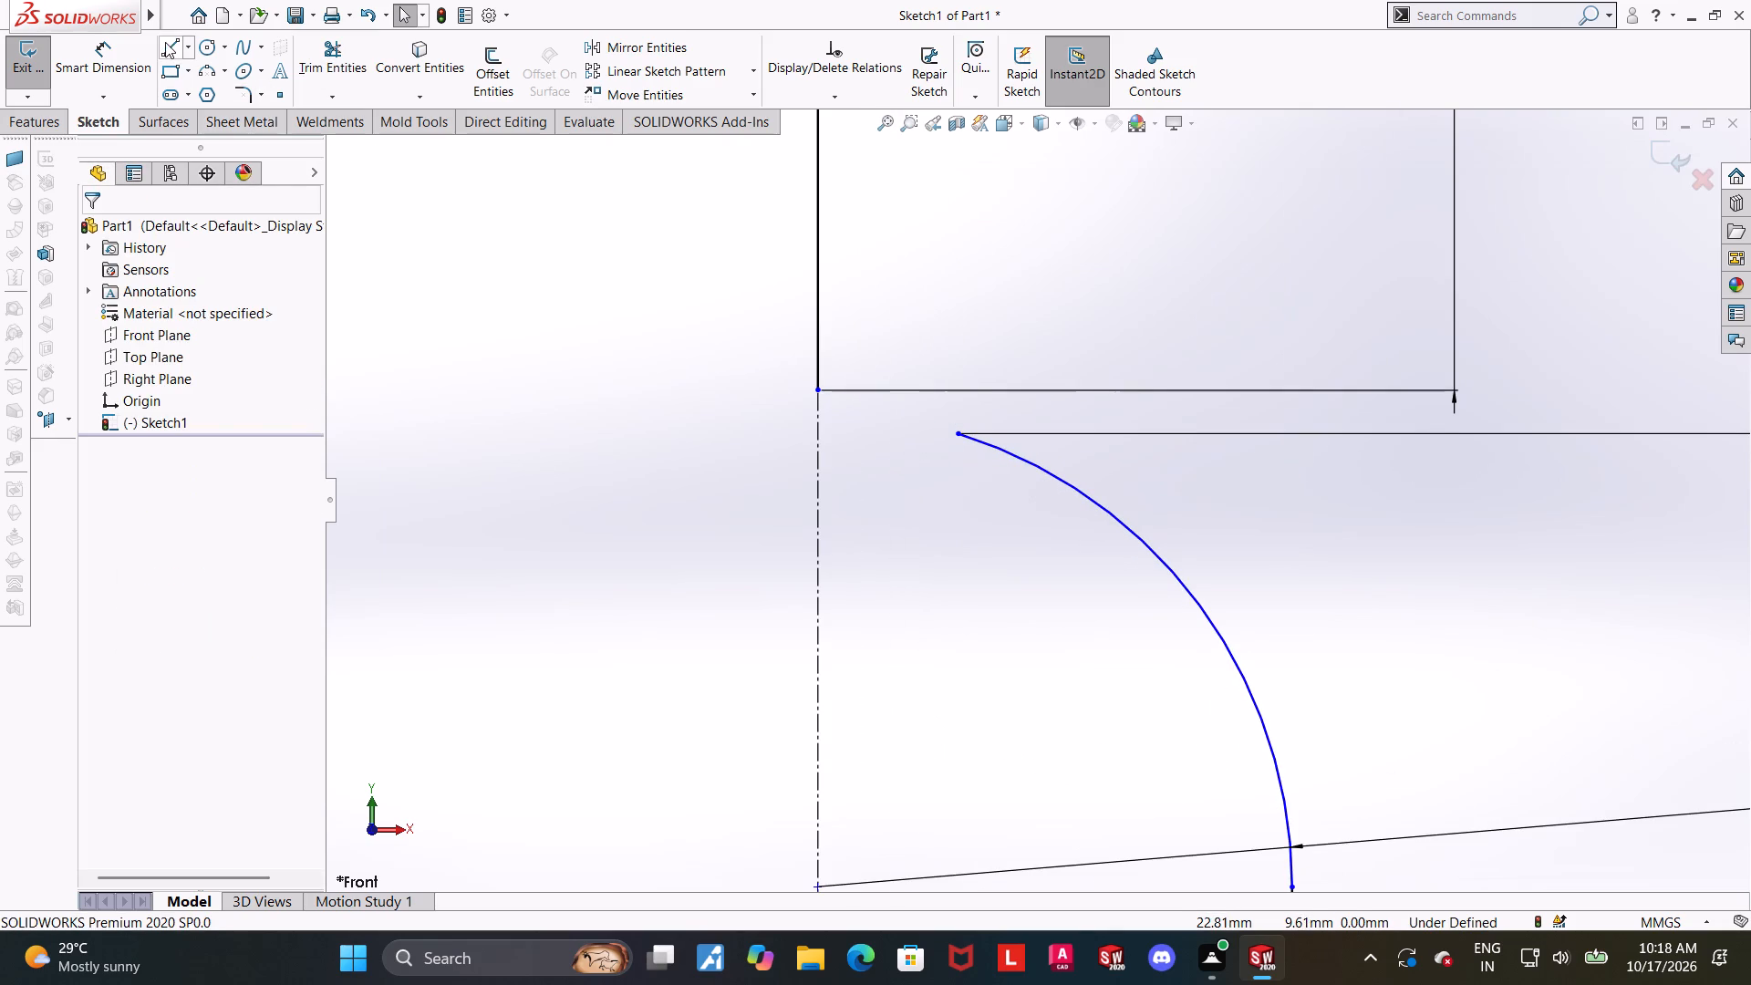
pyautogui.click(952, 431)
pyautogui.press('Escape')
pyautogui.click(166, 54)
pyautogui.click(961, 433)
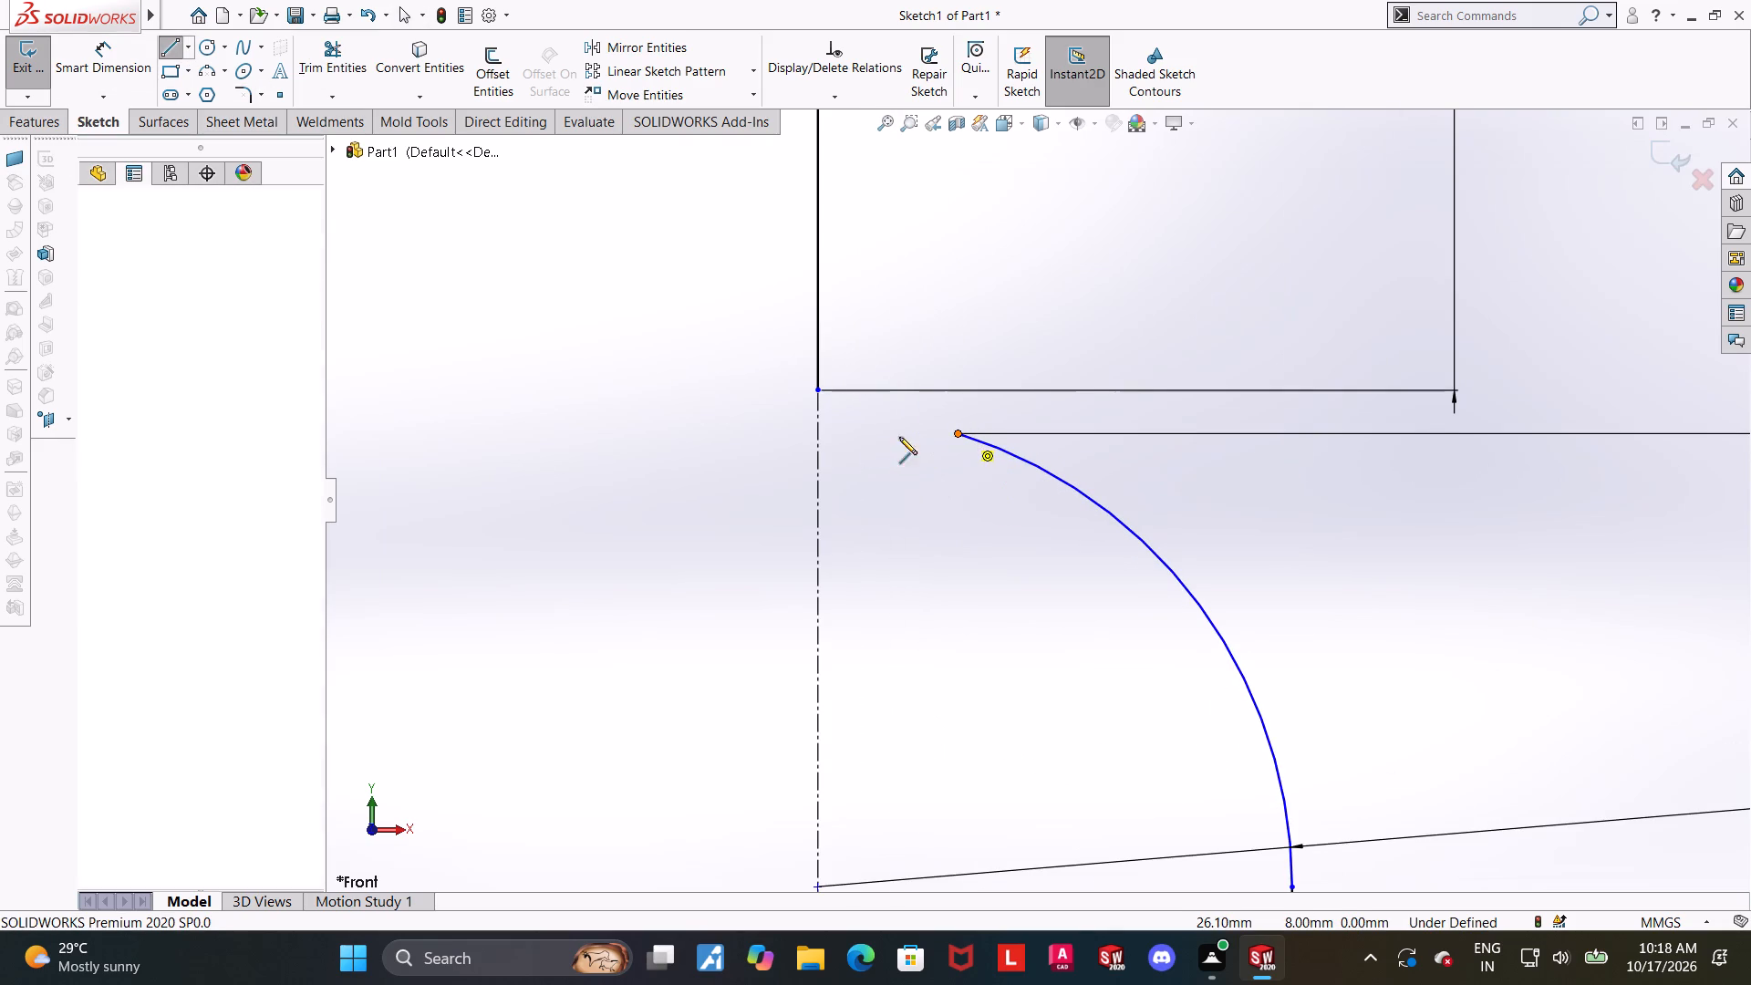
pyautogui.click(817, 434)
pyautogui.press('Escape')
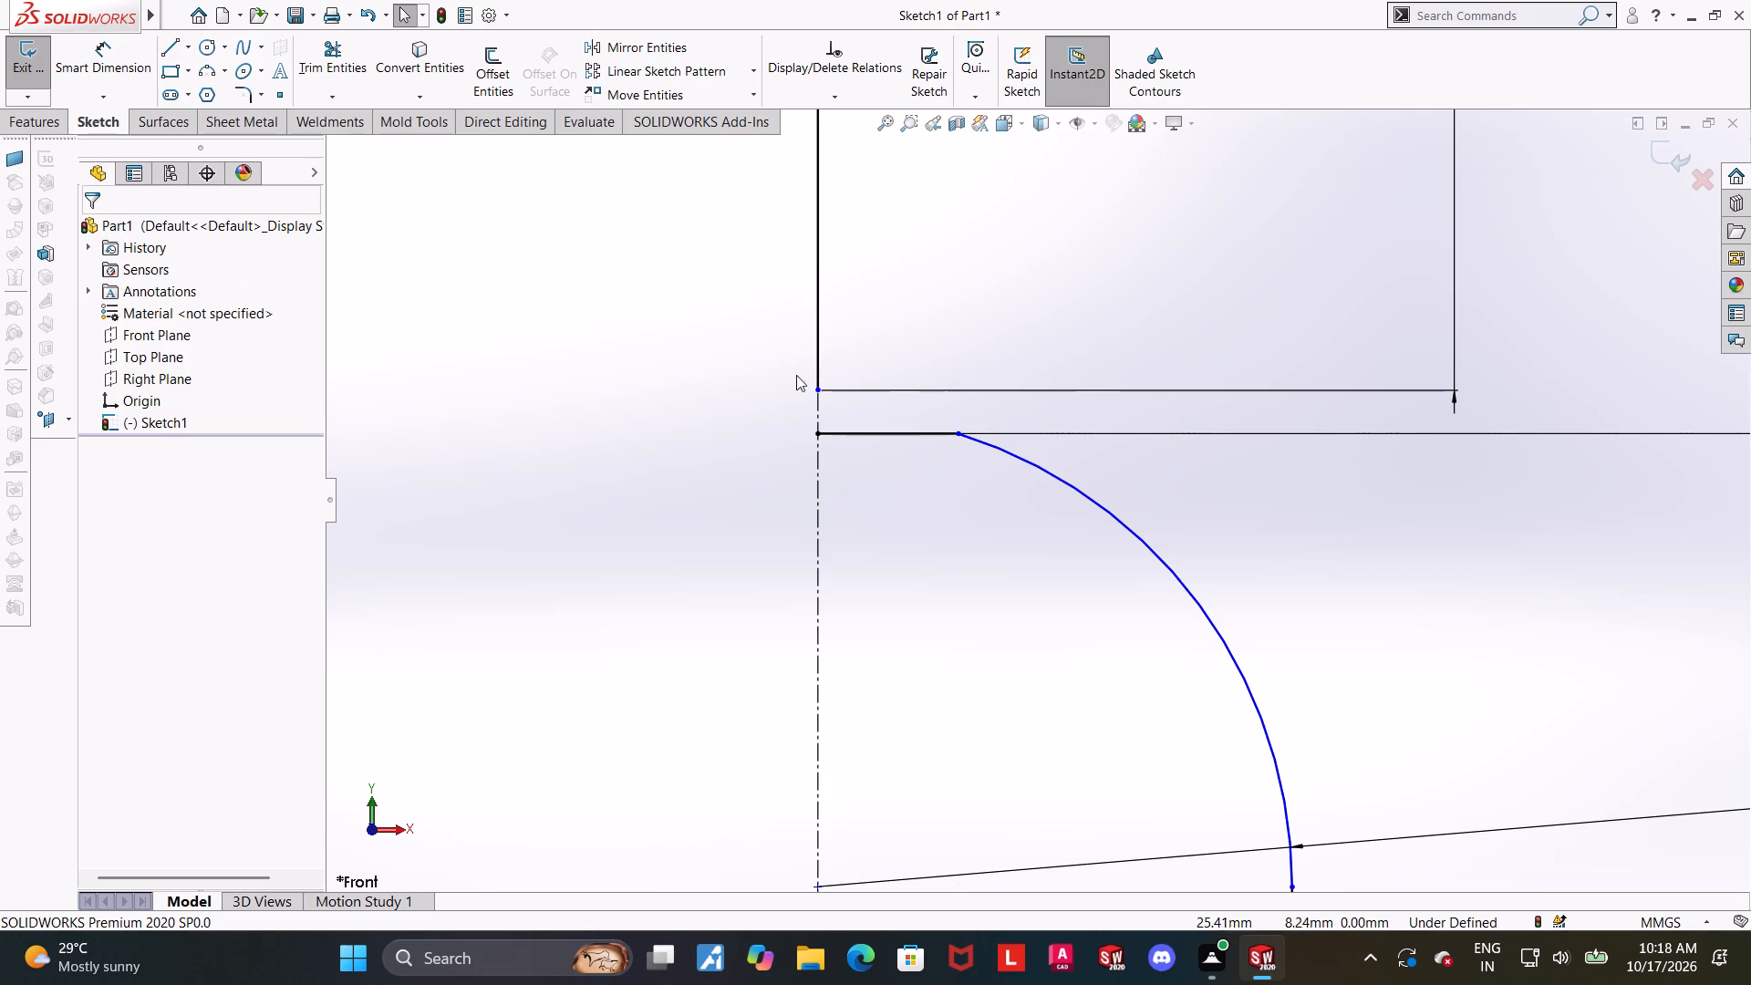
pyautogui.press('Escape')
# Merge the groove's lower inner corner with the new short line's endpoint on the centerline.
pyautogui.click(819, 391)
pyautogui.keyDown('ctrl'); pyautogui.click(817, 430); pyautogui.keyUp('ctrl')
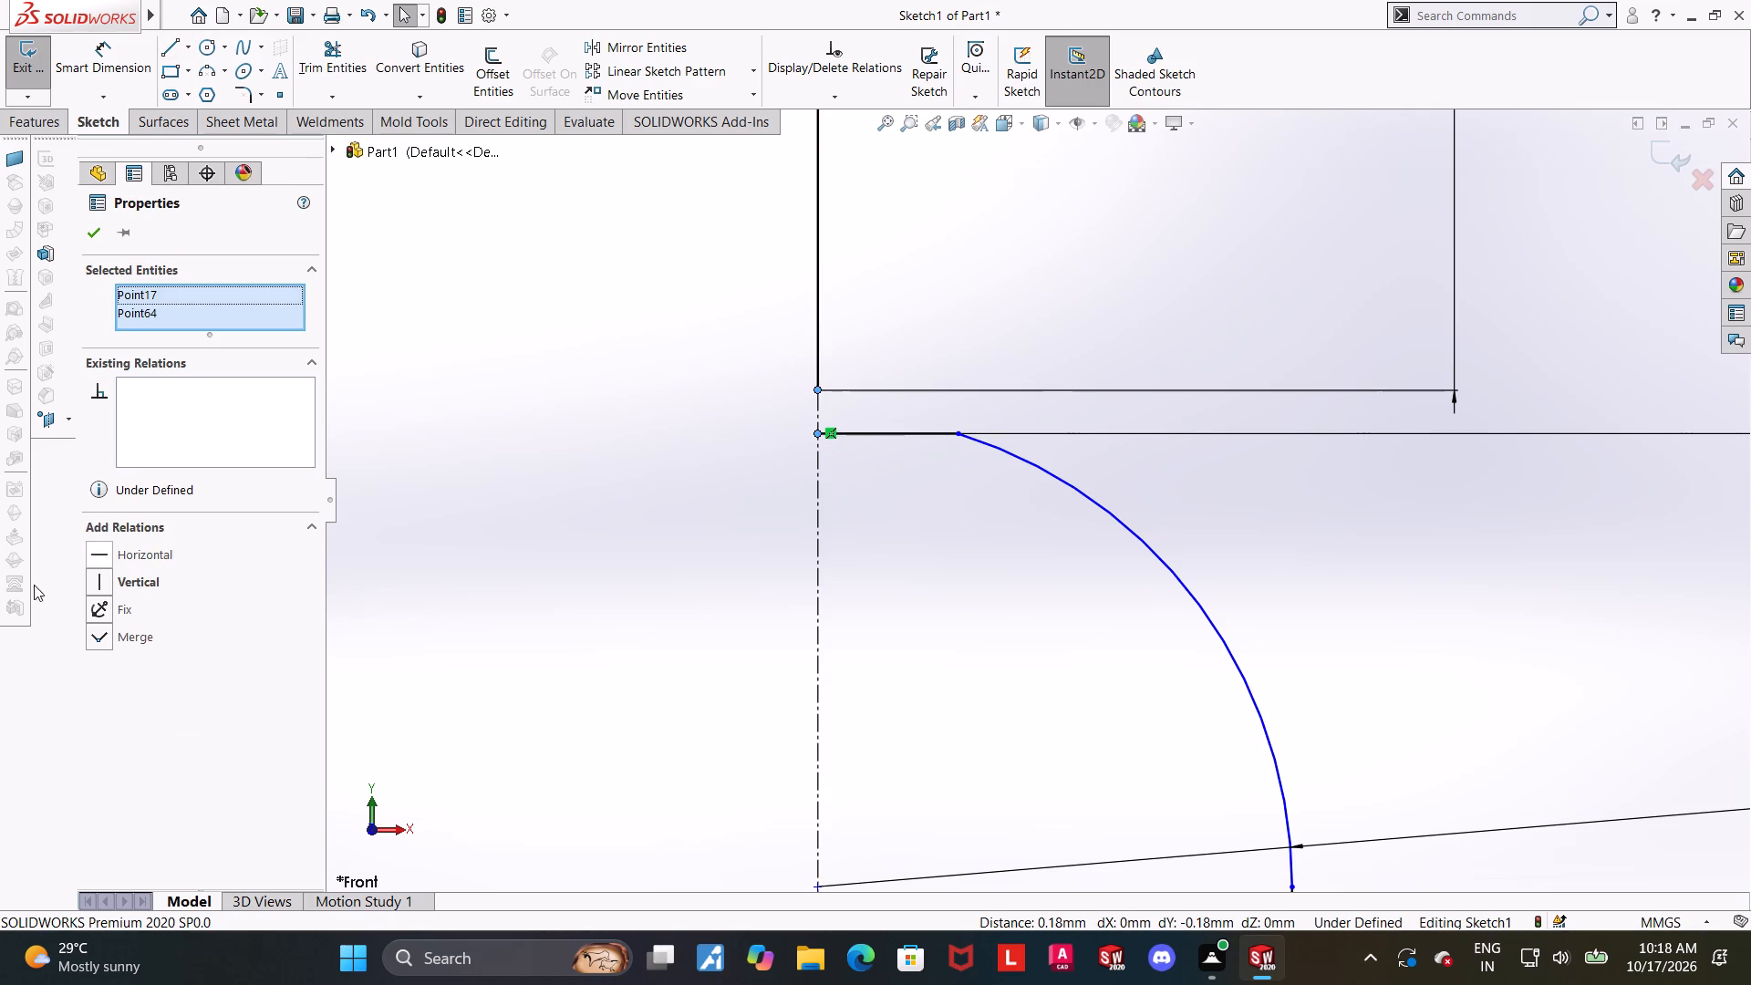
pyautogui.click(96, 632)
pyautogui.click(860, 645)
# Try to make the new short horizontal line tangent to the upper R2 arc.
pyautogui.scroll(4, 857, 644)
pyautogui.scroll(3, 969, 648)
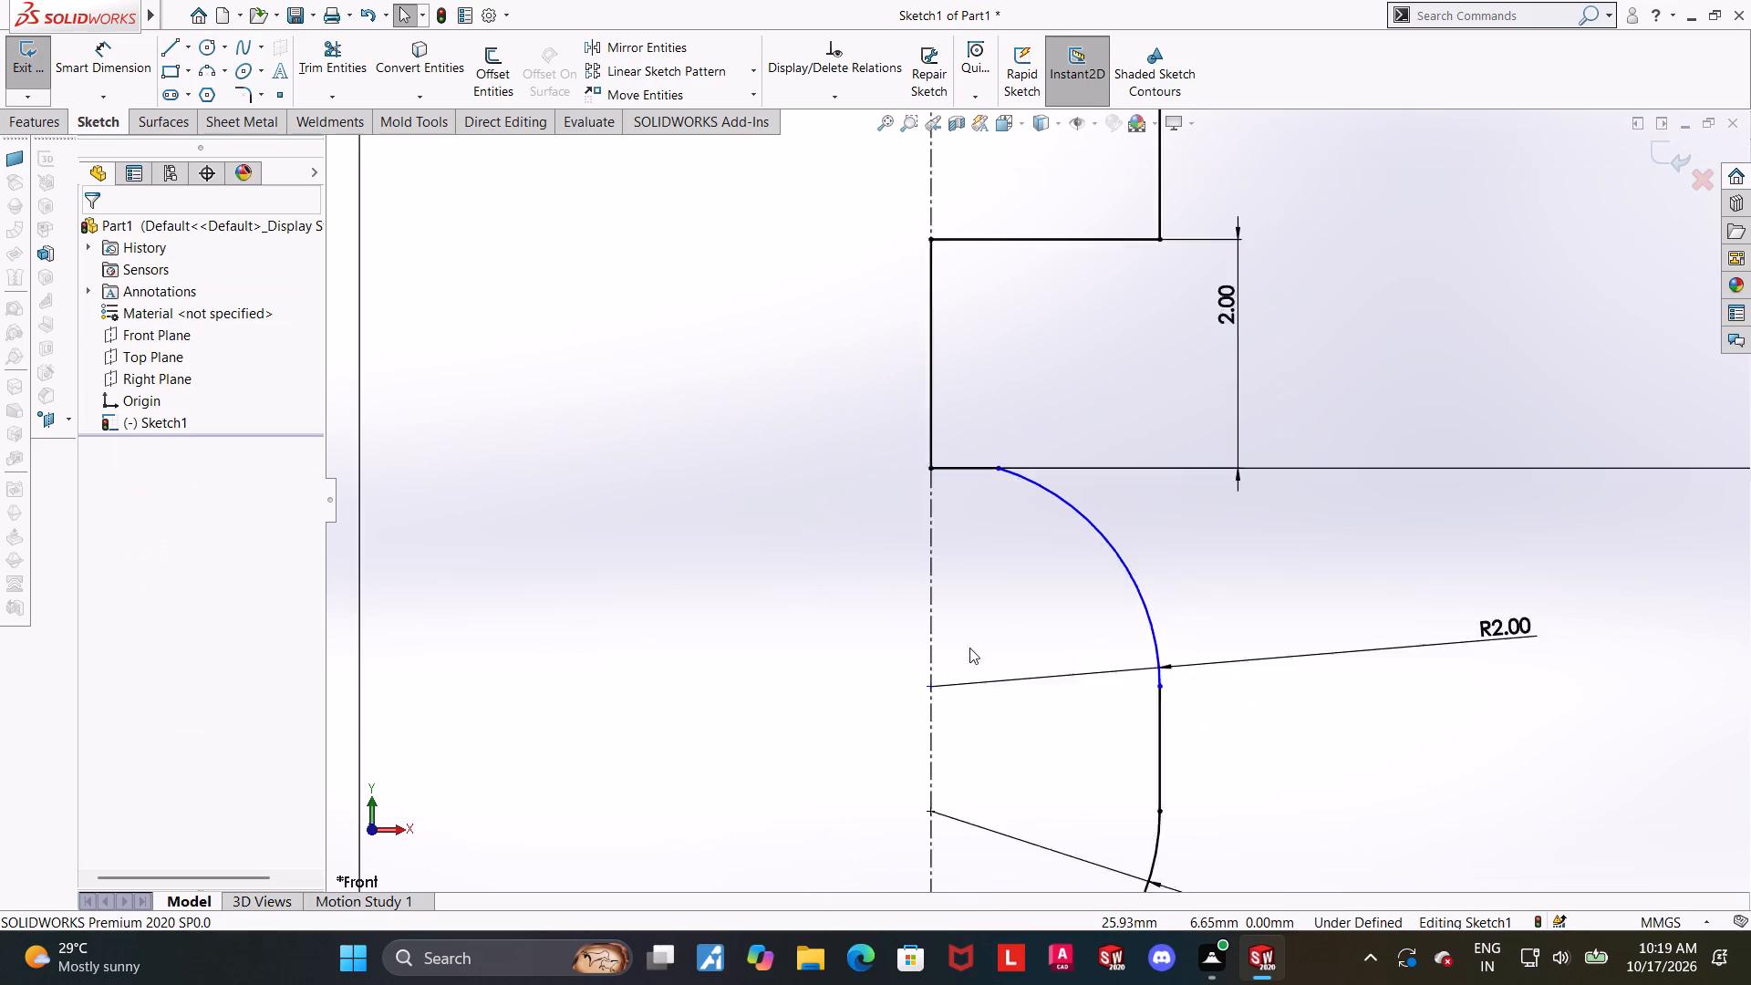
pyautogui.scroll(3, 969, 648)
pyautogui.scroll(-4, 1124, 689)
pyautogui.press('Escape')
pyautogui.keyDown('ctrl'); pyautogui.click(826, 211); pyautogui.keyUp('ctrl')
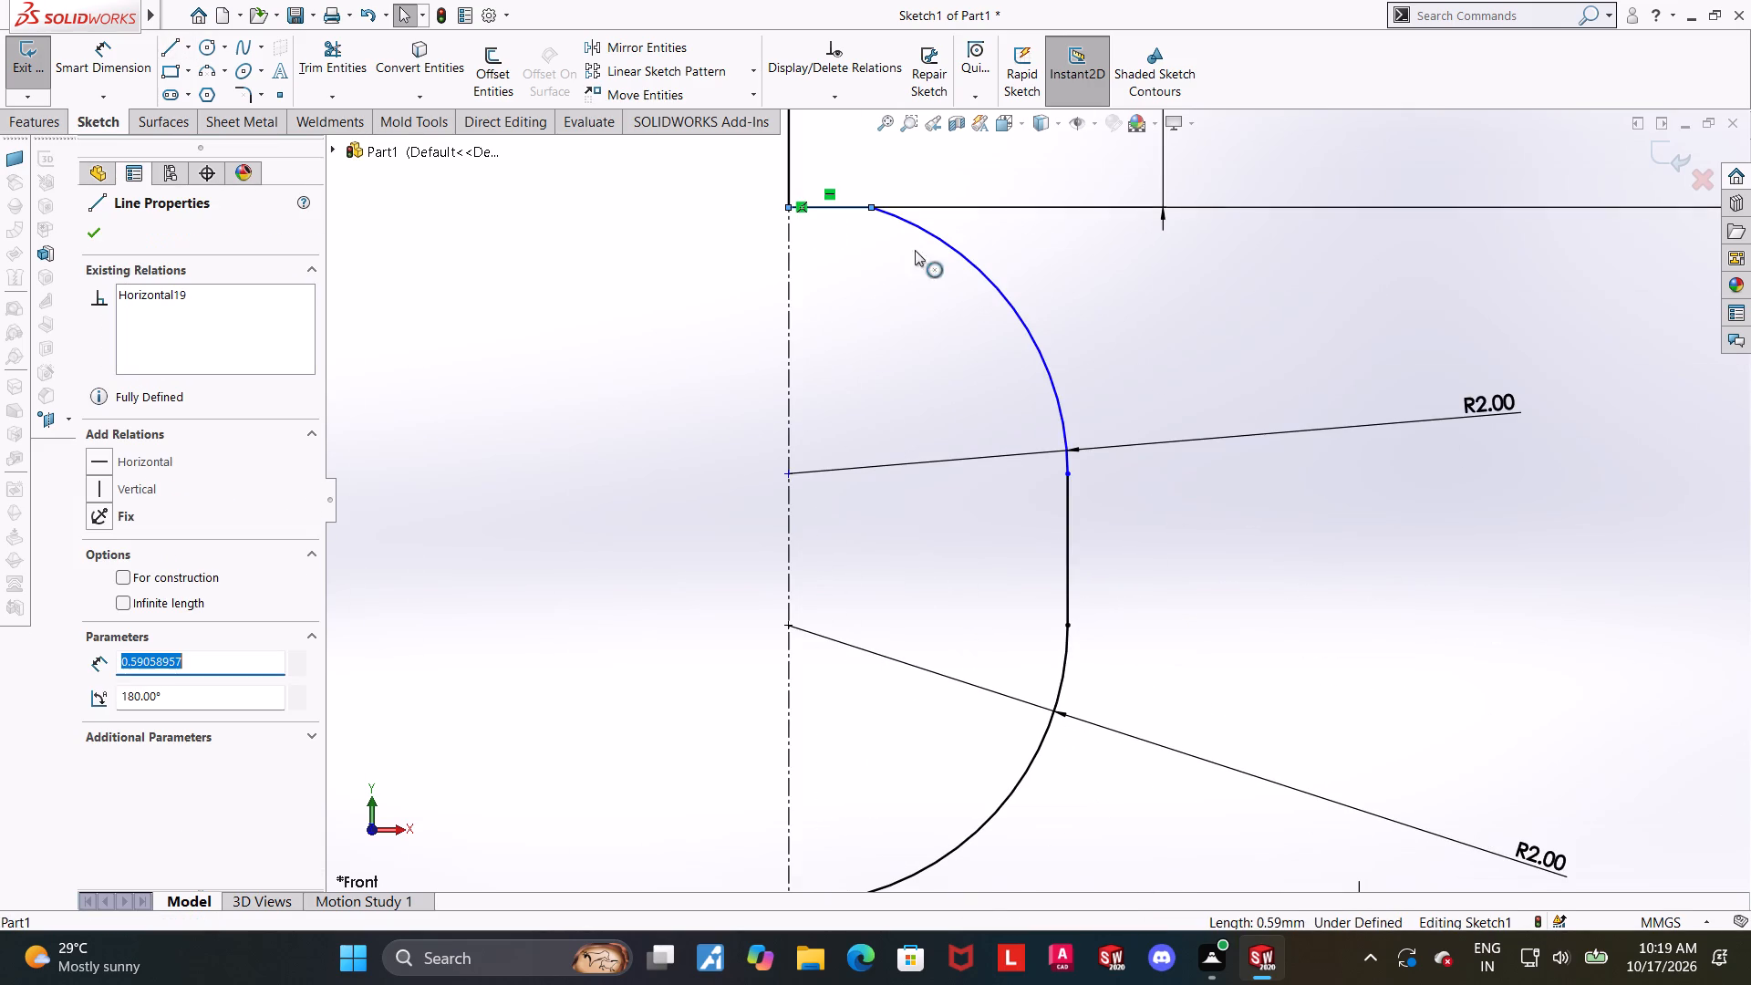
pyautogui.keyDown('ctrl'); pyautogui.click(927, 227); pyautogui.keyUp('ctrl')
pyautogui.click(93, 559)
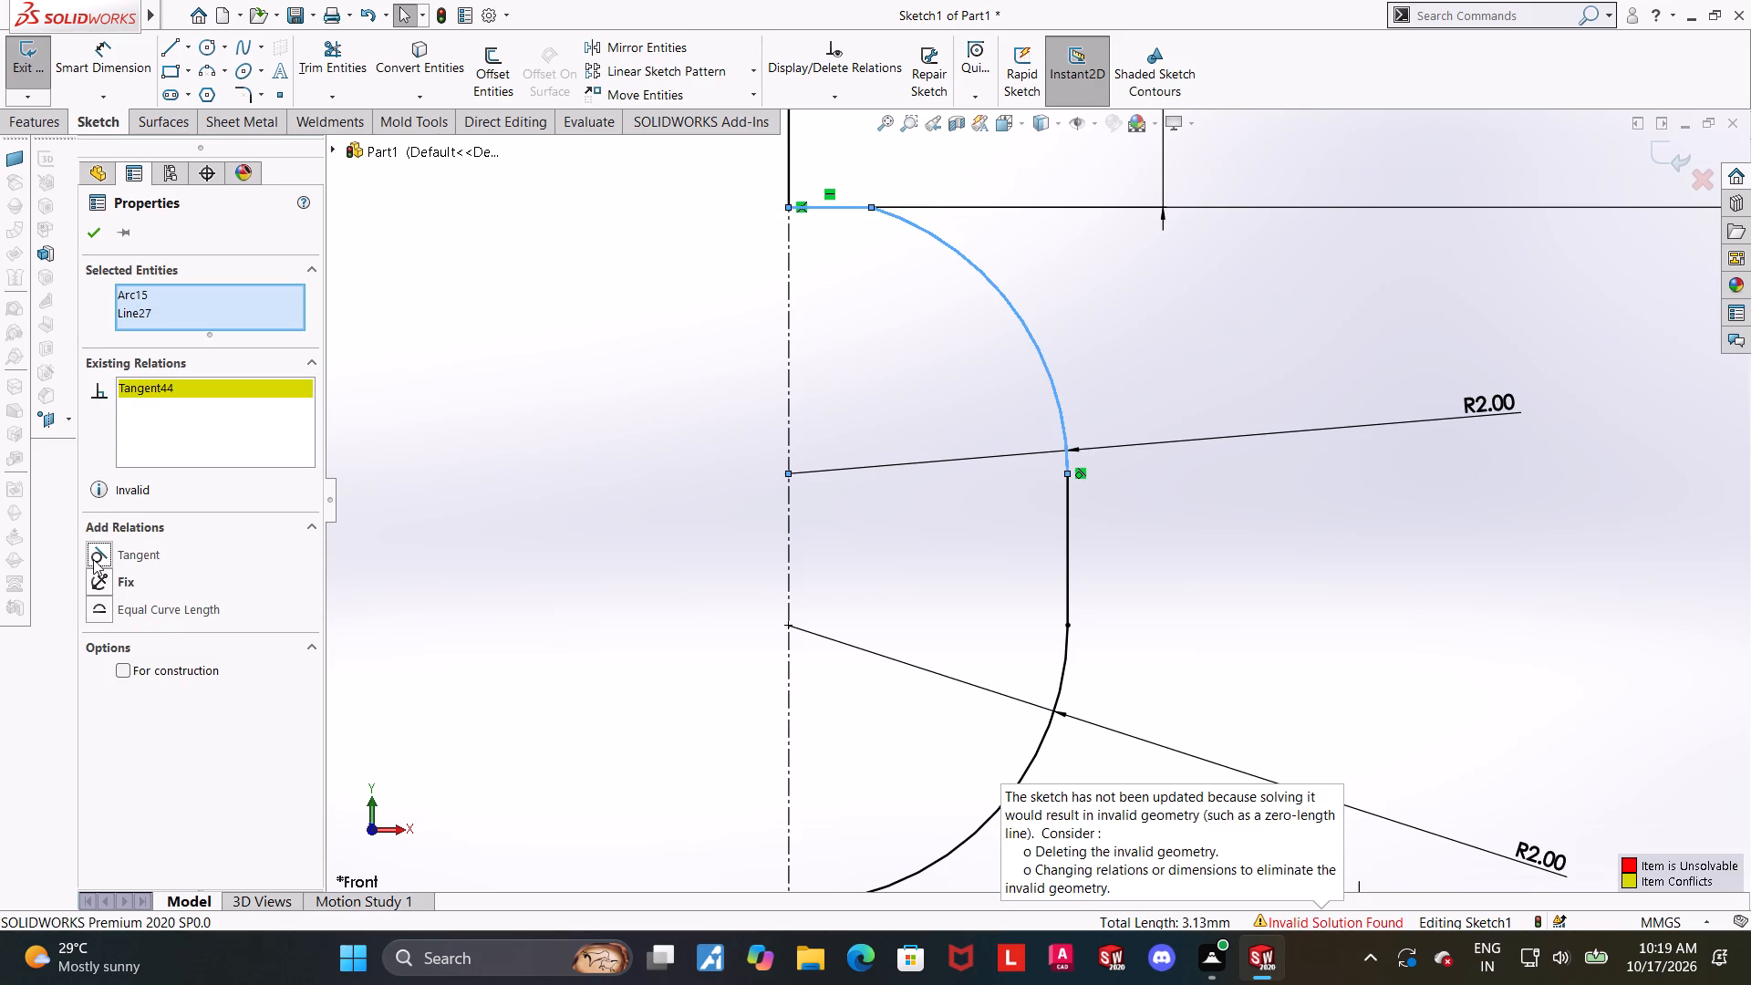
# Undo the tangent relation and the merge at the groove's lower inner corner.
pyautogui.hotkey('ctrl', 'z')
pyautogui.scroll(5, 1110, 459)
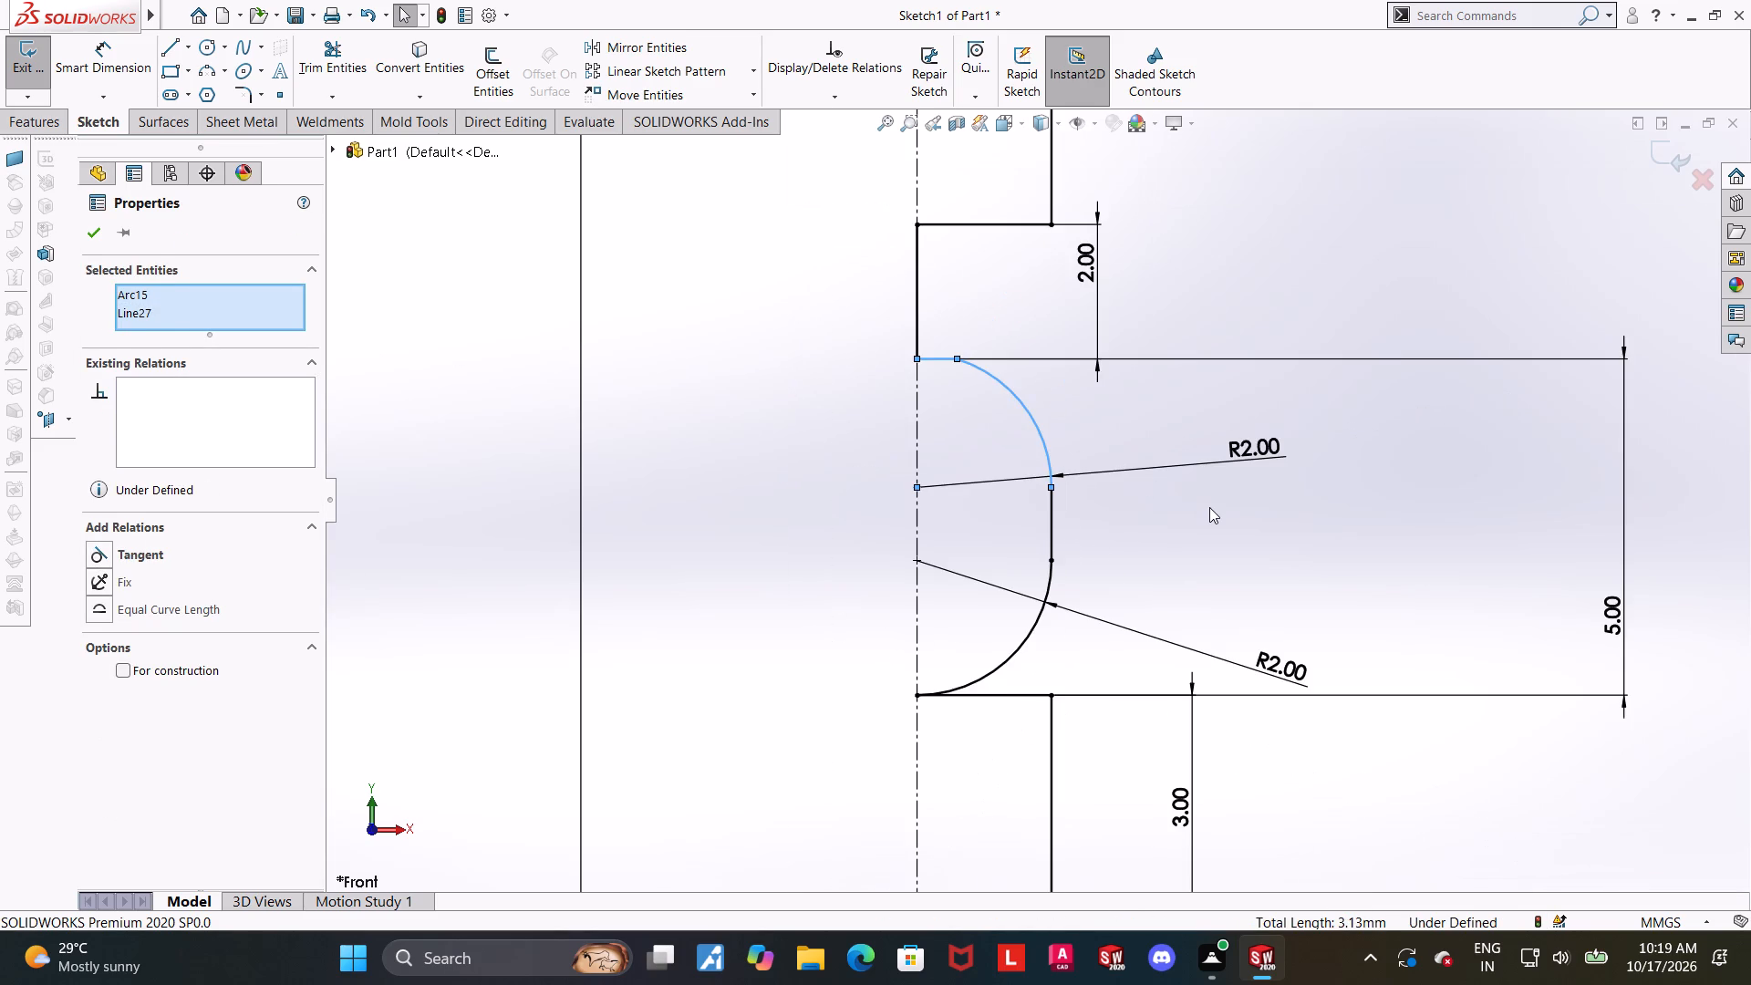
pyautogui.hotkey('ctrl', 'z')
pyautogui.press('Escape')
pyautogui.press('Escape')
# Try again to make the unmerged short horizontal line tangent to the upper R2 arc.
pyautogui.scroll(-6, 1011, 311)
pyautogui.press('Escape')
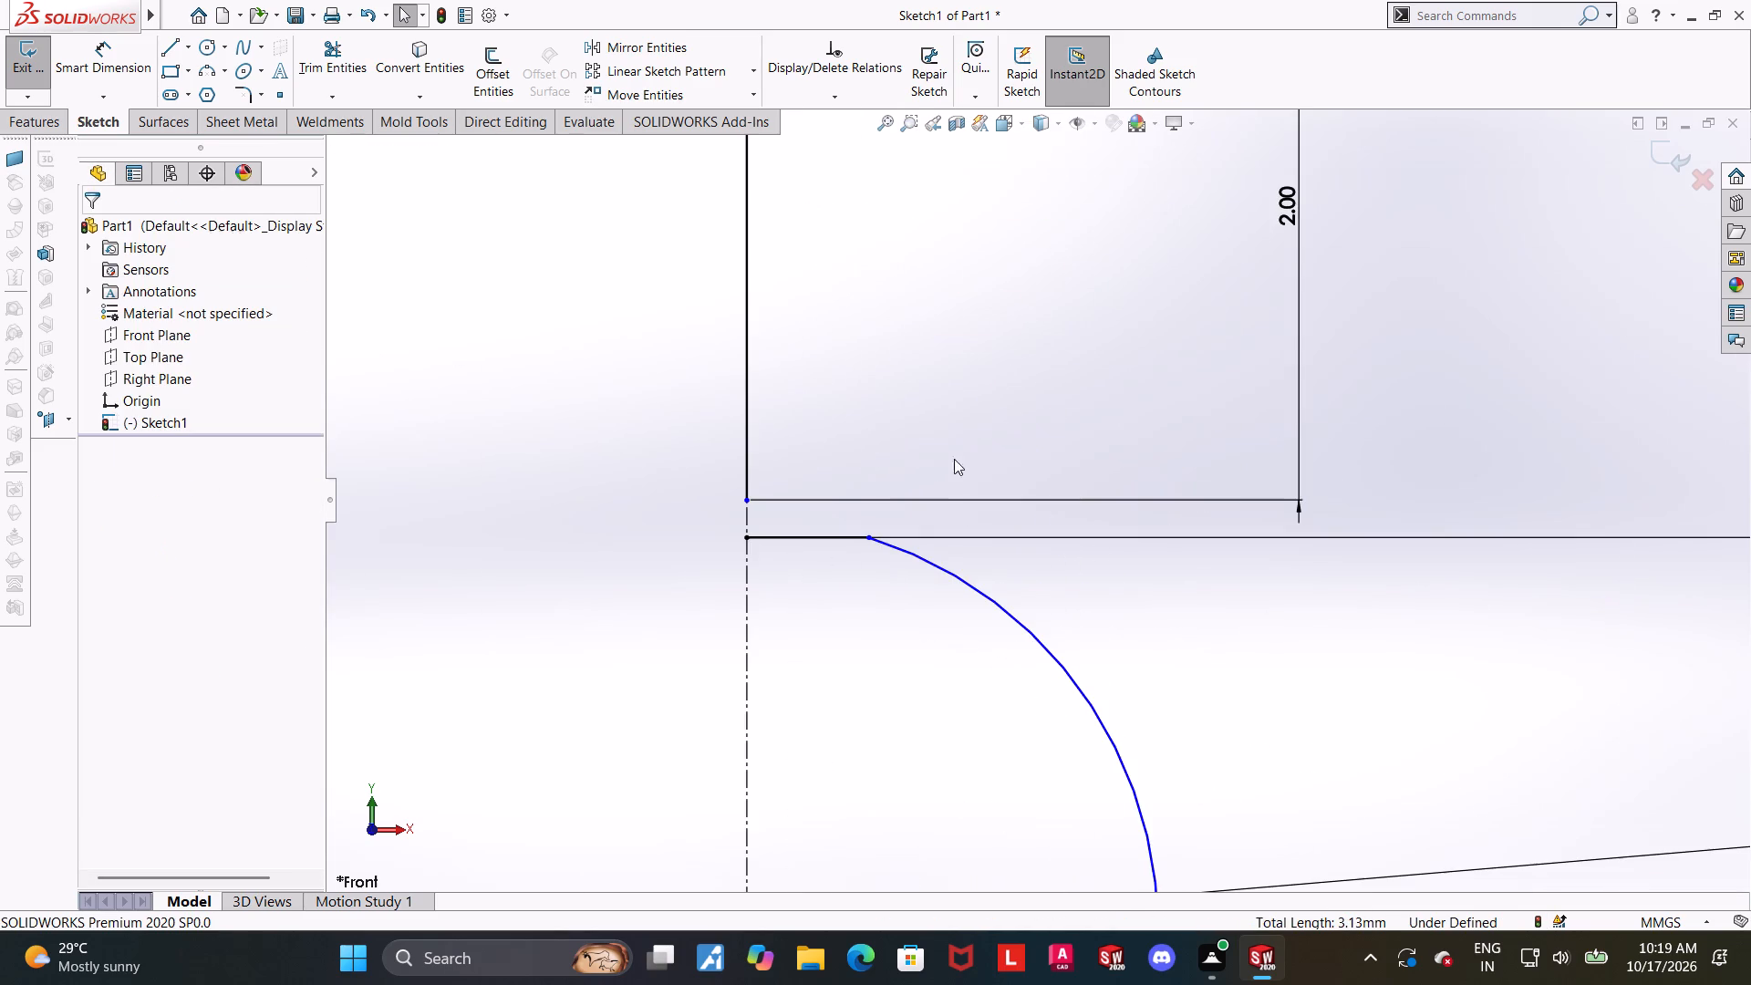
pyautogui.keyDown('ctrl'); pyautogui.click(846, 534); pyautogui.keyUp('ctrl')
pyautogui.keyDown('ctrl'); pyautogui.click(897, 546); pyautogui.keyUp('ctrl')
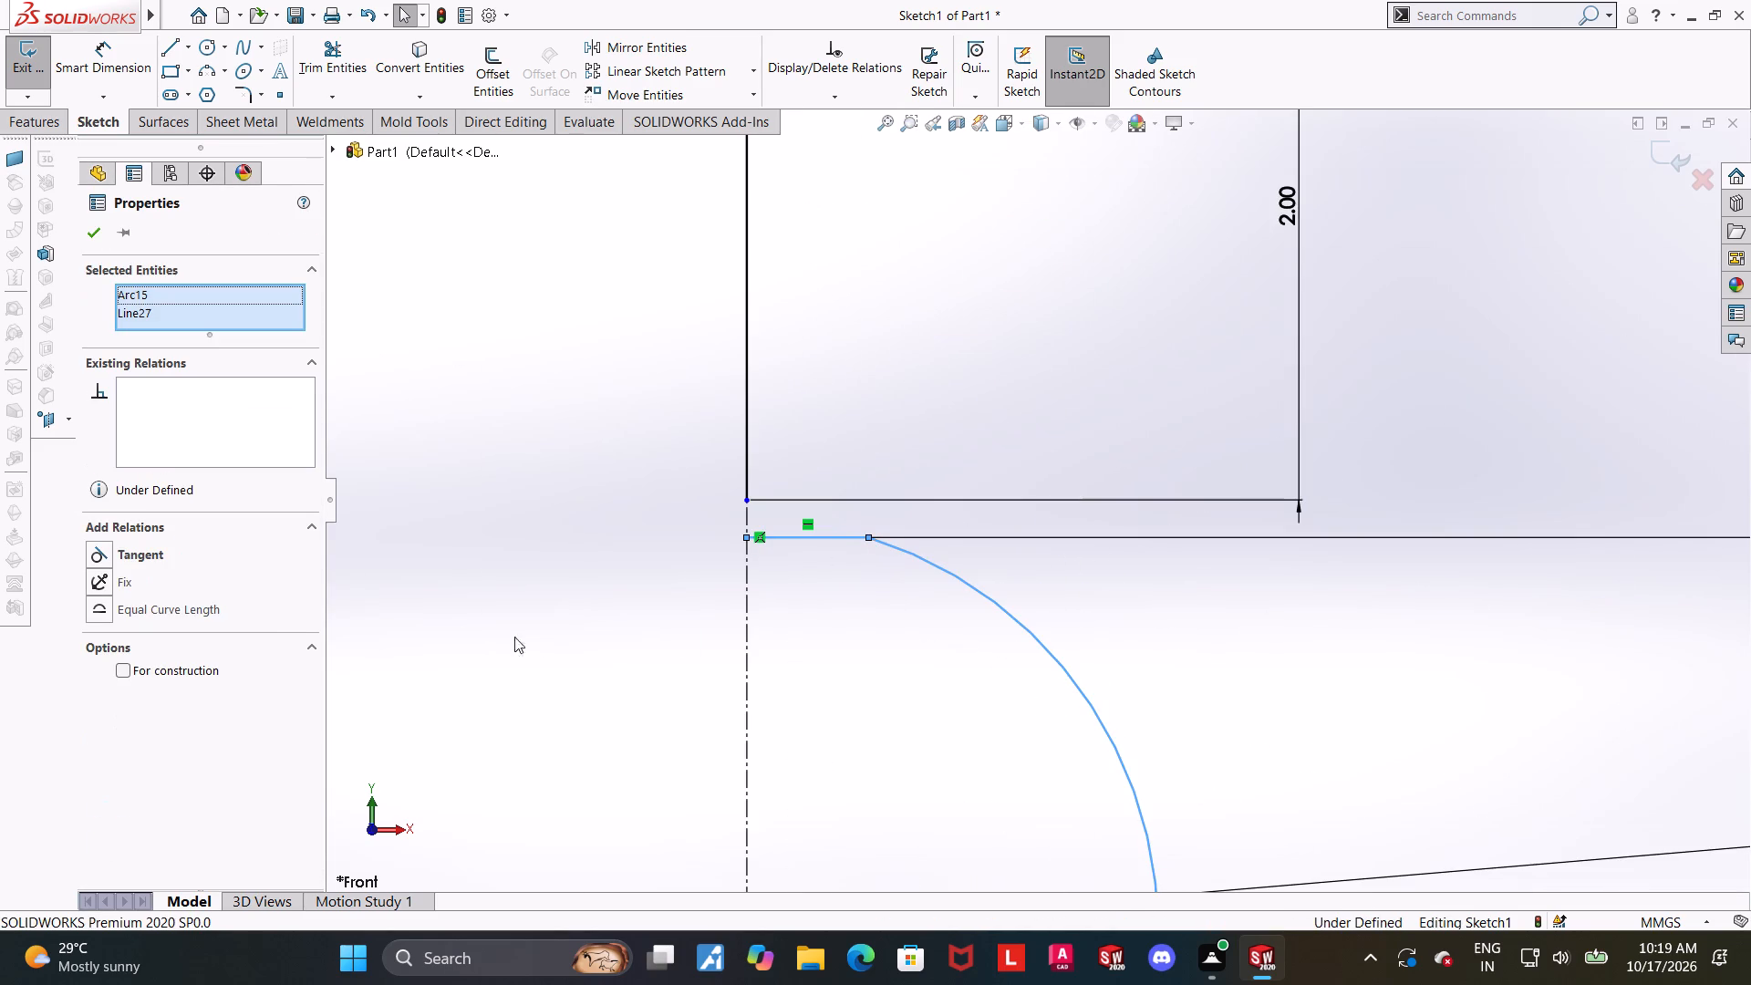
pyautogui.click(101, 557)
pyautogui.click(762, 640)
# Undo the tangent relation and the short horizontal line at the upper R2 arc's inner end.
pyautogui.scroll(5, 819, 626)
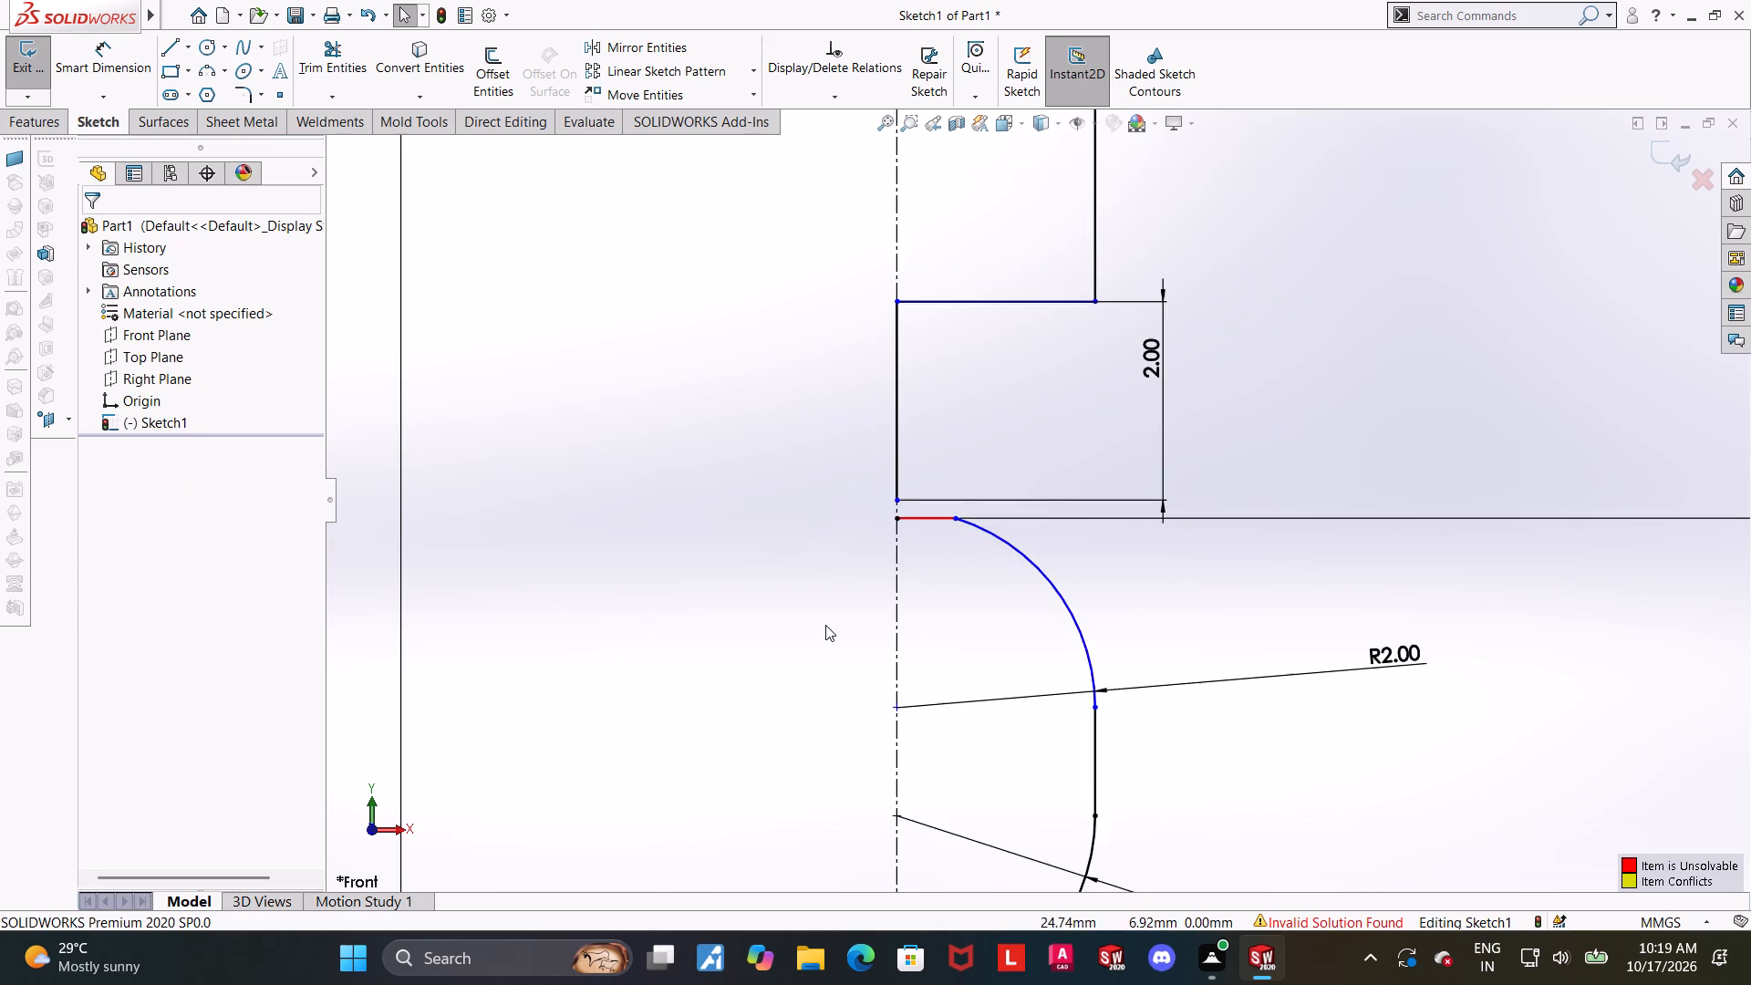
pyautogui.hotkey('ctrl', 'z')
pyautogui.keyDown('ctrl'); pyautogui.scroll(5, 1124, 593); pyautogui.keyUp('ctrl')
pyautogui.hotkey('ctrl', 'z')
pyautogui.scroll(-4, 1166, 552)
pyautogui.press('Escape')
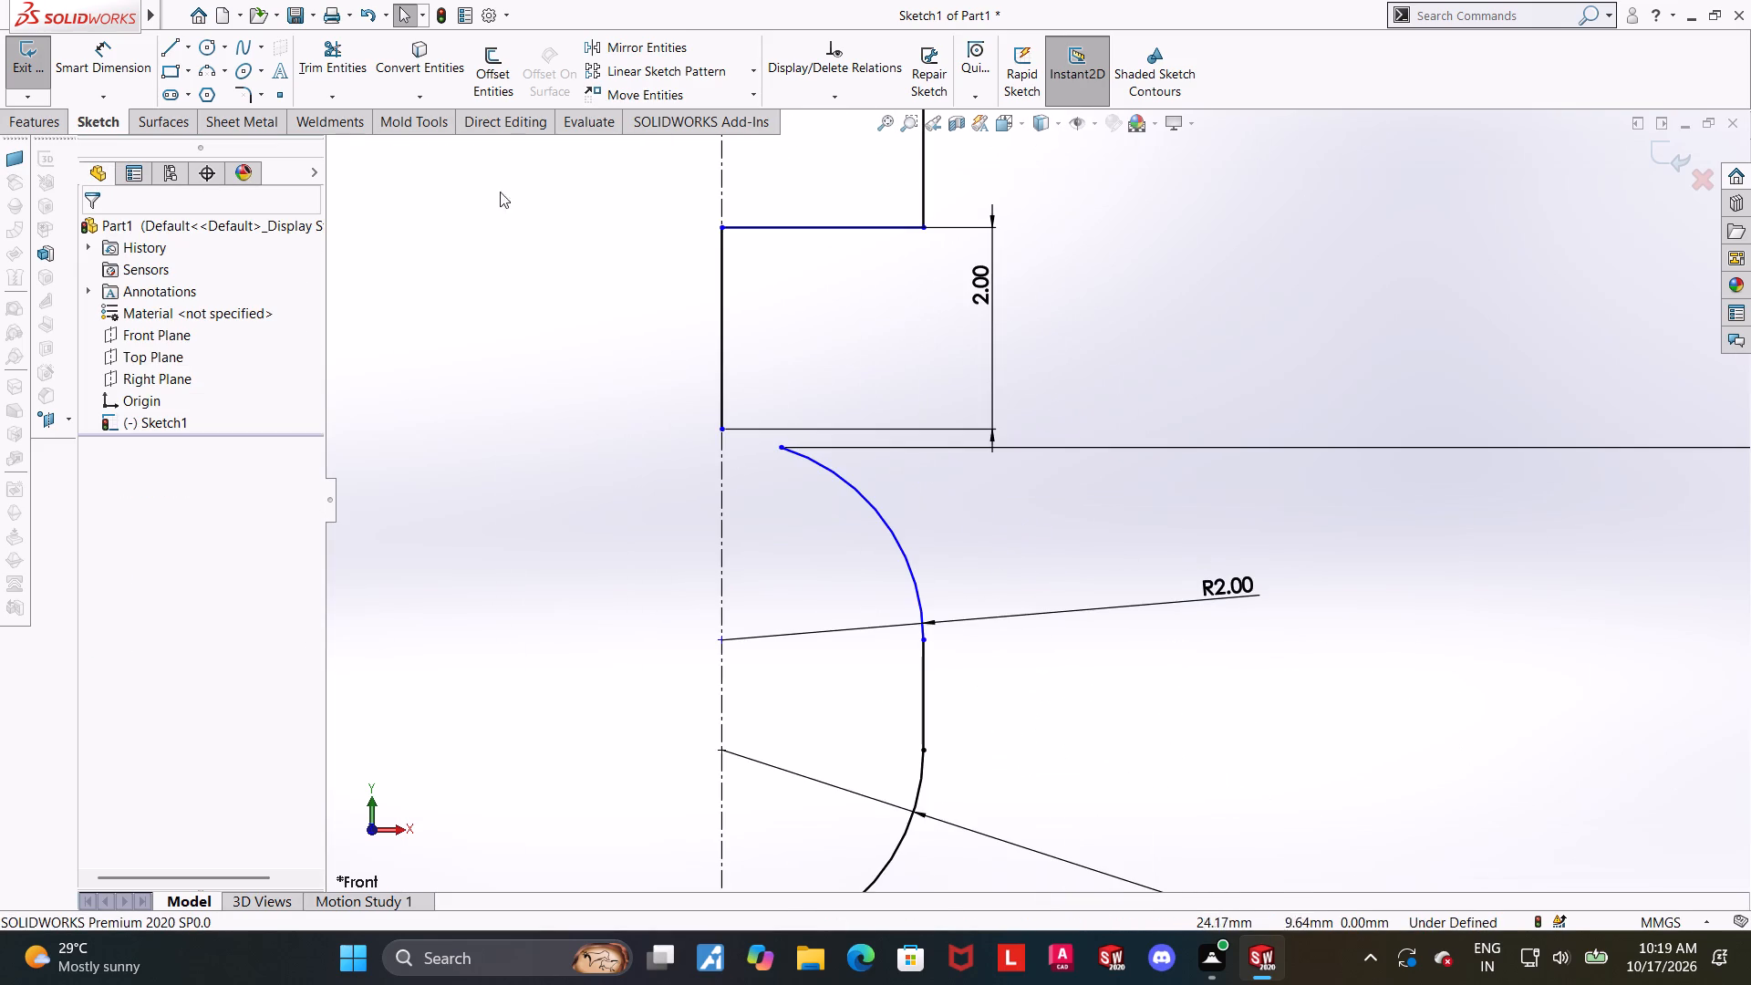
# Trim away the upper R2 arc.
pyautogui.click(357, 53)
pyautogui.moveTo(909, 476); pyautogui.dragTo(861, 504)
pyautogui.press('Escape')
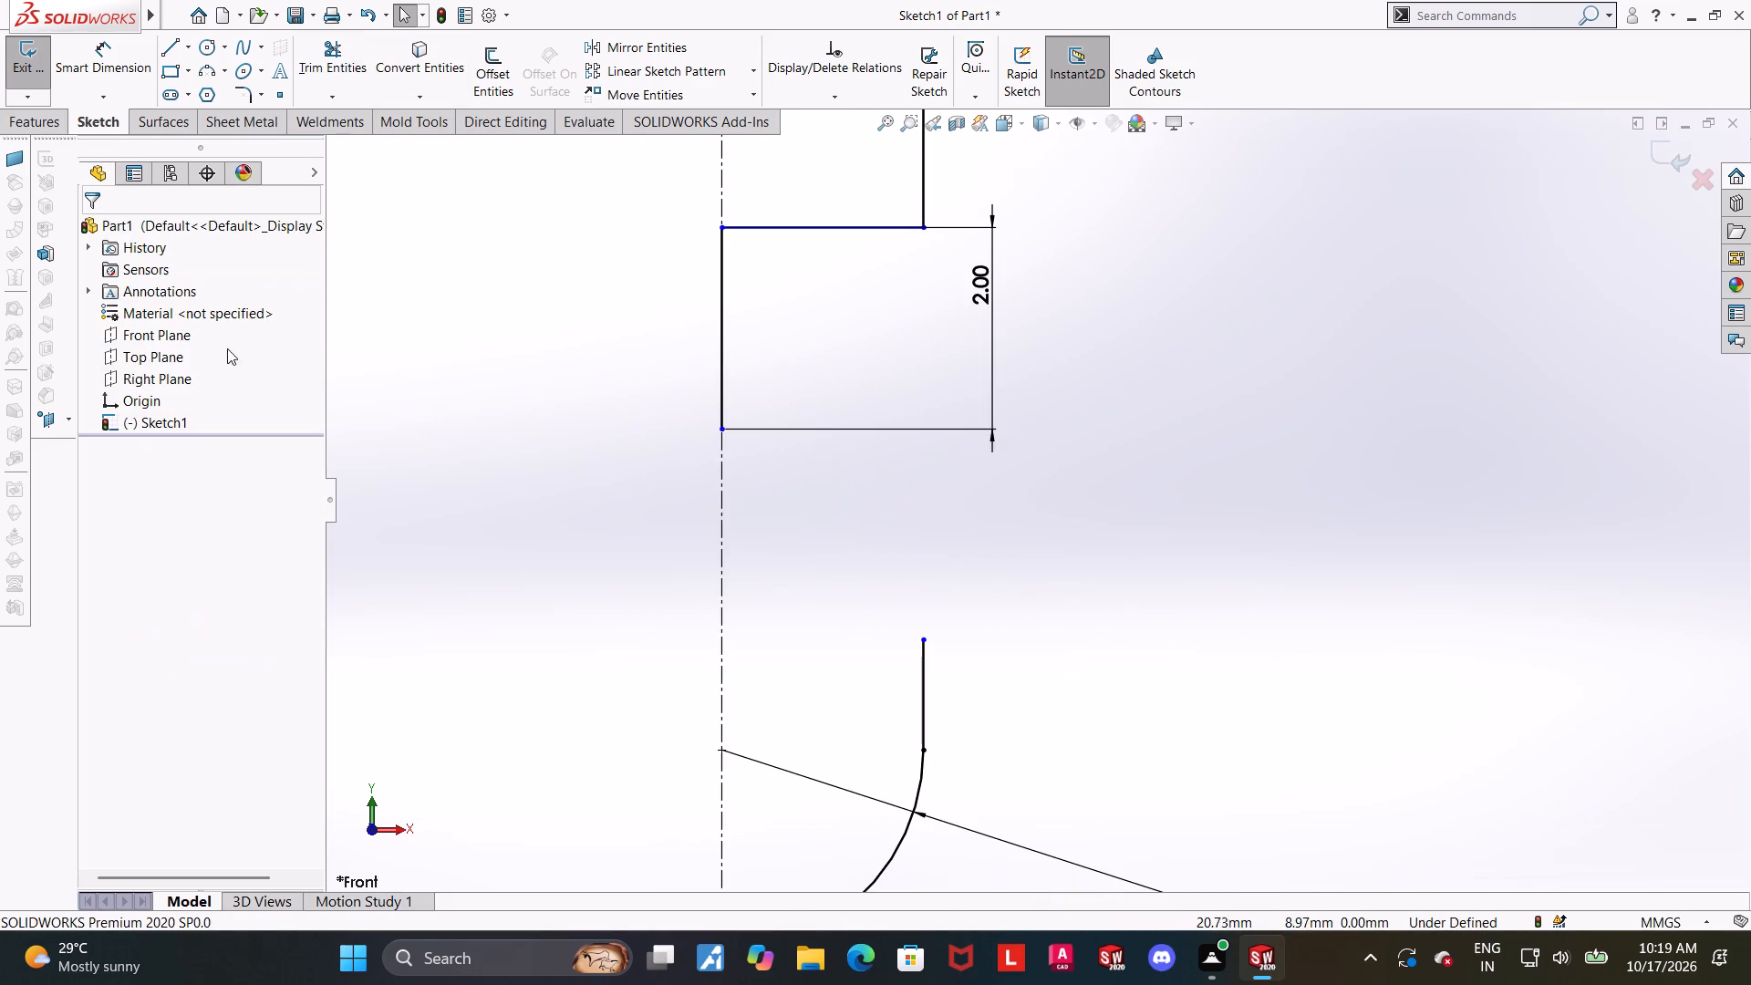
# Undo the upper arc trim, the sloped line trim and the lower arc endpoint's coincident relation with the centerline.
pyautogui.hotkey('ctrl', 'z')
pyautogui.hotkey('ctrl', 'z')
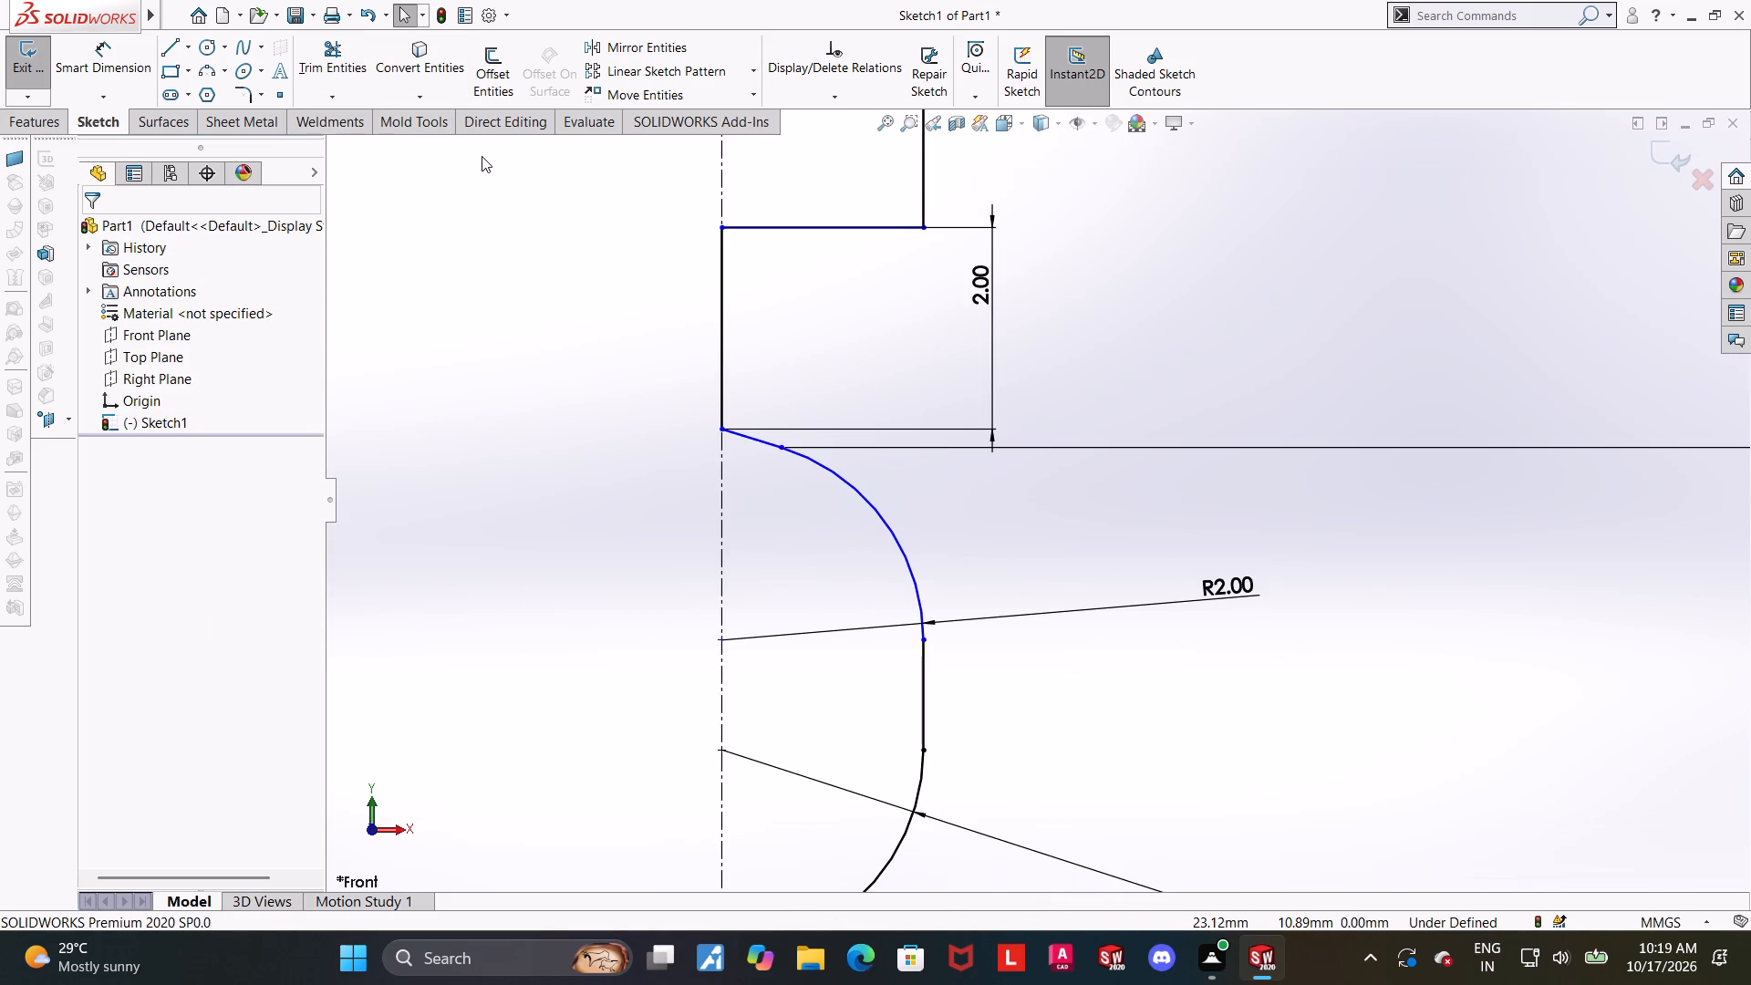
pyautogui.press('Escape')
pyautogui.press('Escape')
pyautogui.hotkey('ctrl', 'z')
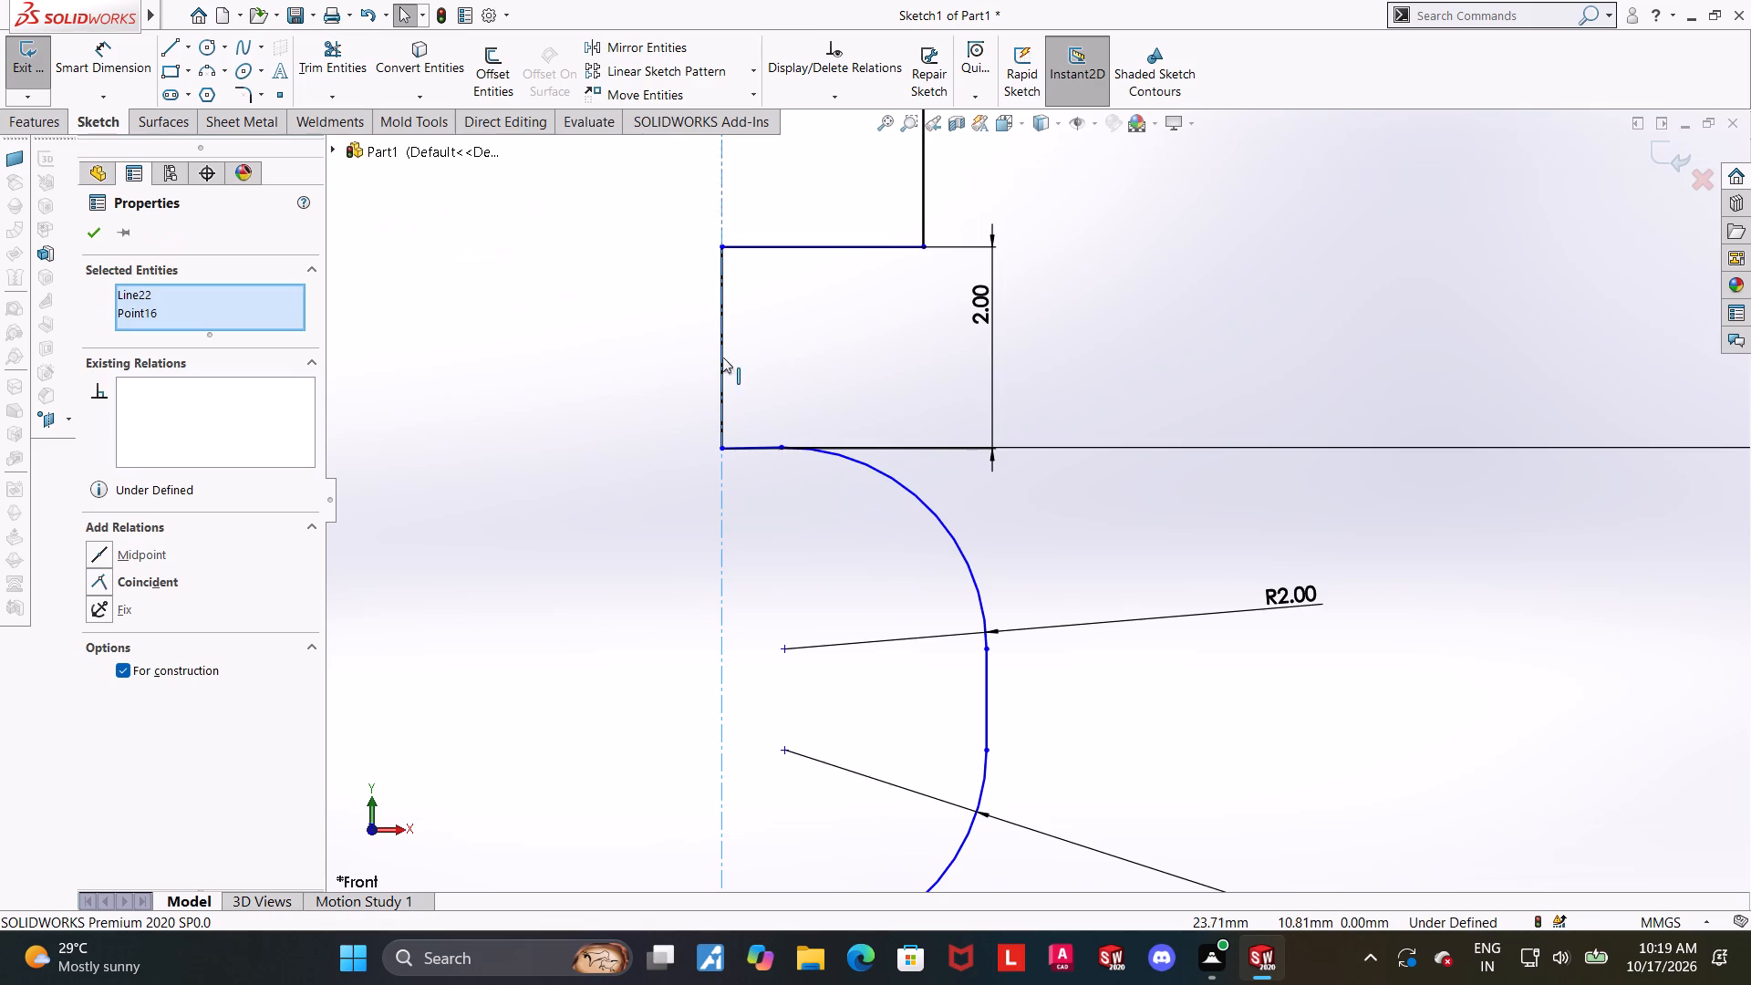
# Redo the coincident relation between the lower R2 arc's endpoint and the vertical centerline.
pyautogui.scroll(6, 840, 506)
pyautogui.hotkey('ctrl', 'y')
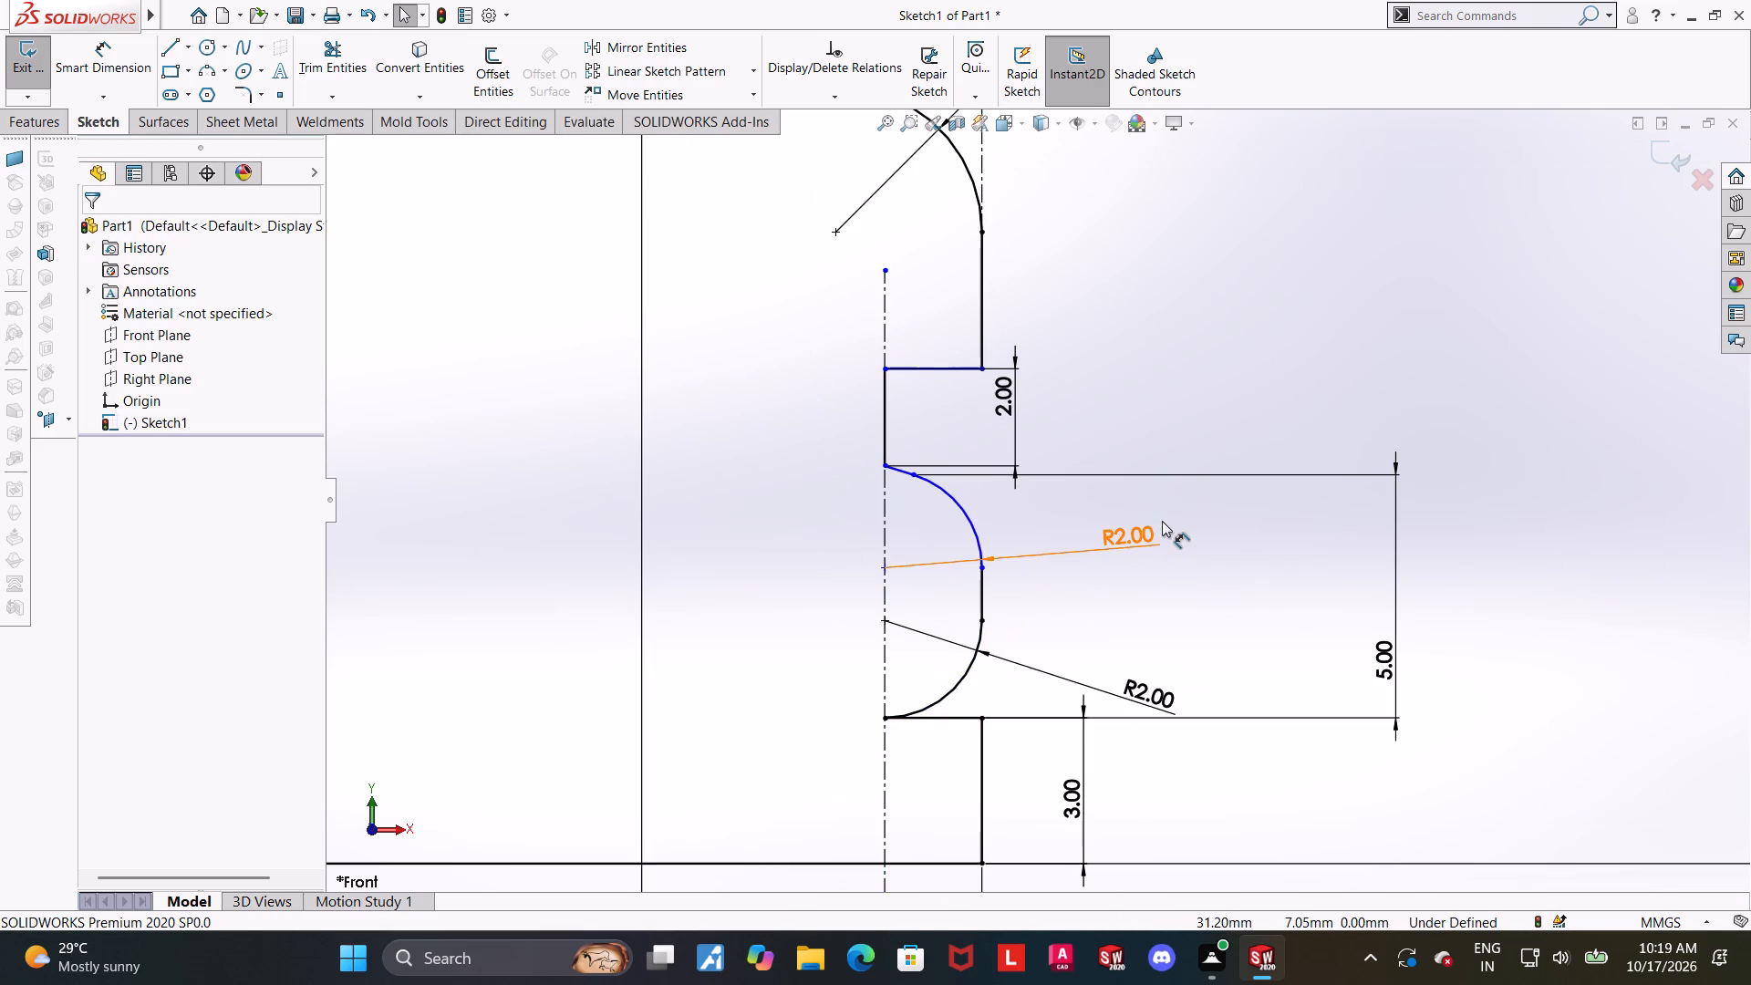
# Trim away the short sloped line and the upper R2 arc in the grooved base.
pyautogui.keyDown('ctrl'); pyautogui.scroll(-3, 1155, 511); pyautogui.keyUp('ctrl')
pyautogui.scroll(-9, 818, 472)
pyautogui.press('Escape')
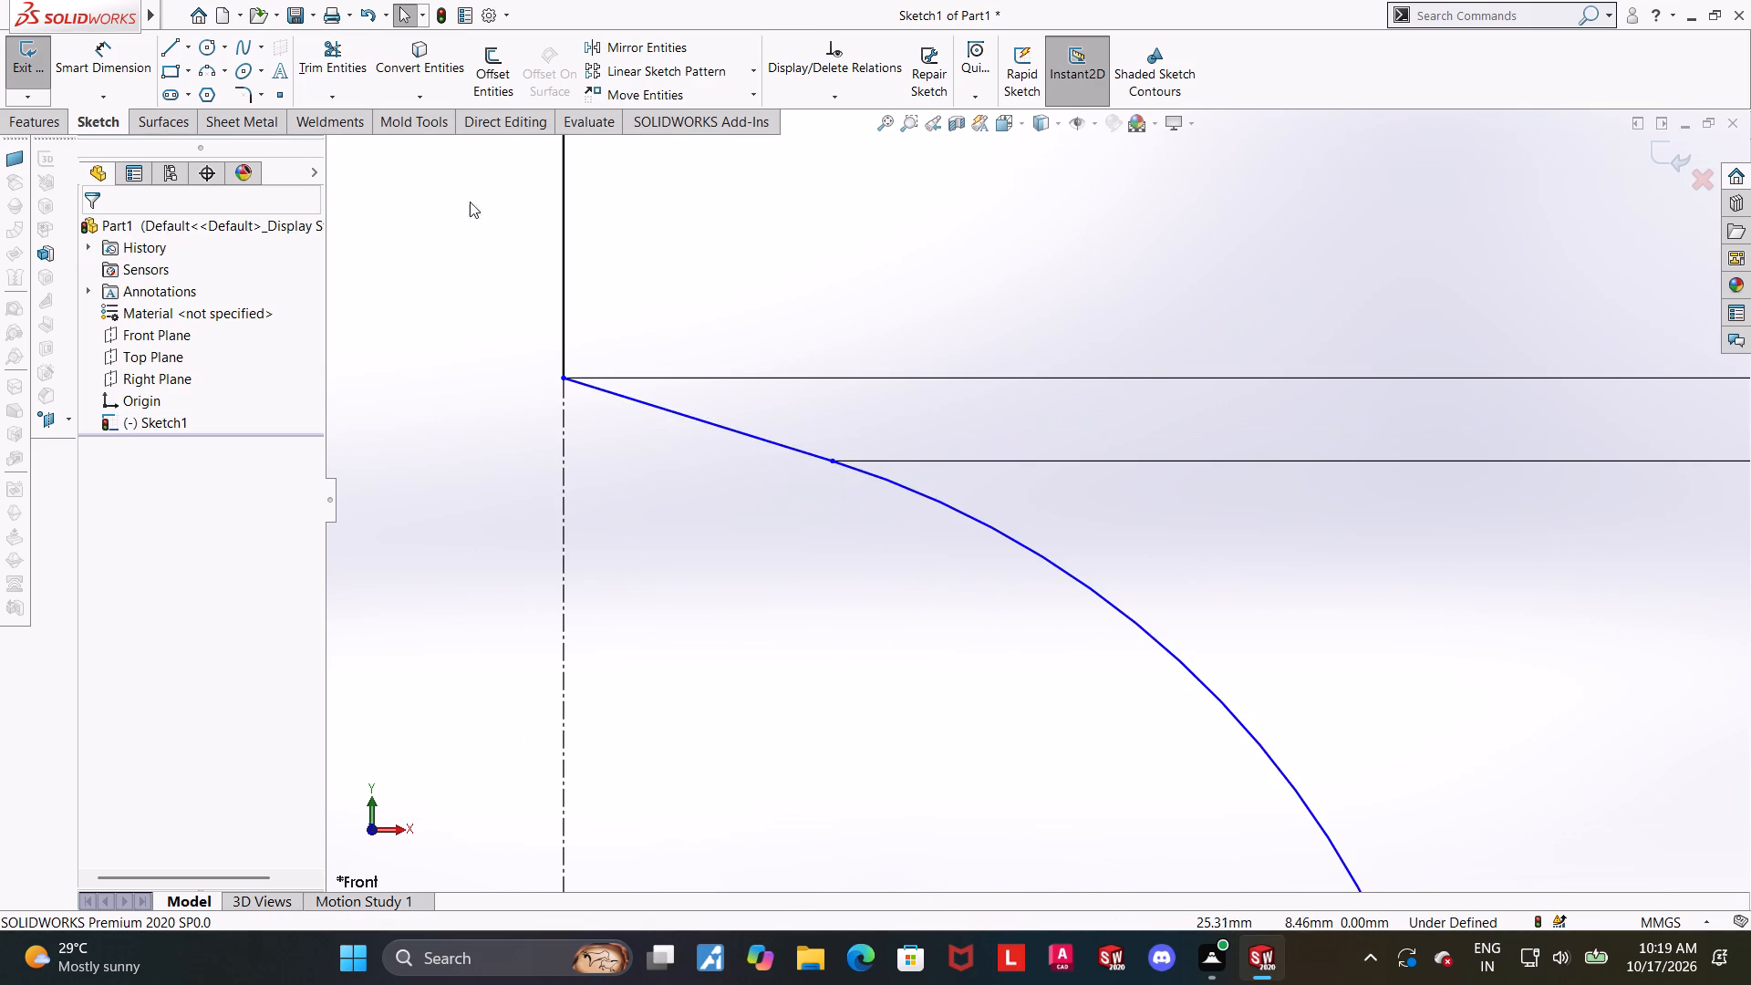
pyautogui.click(363, 59)
pyautogui.moveTo(764, 412); pyautogui.dragTo(746, 430)
pyautogui.moveTo(748, 428); pyautogui.dragTo(730, 438)
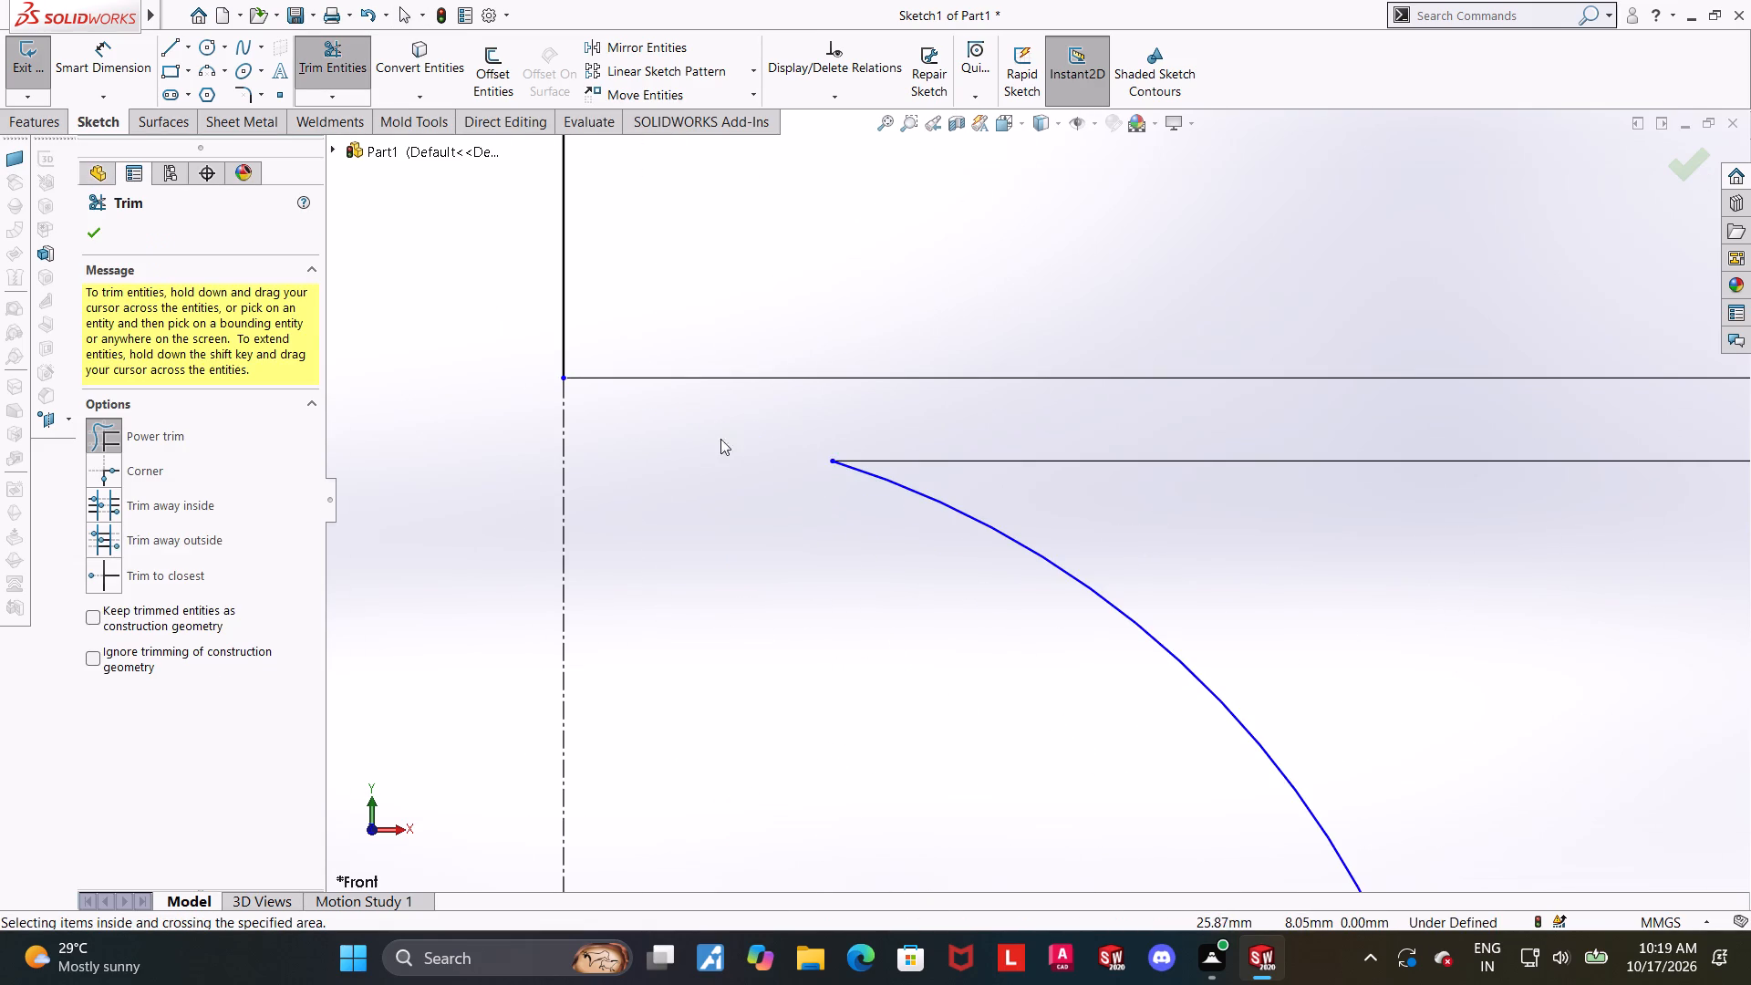
pyautogui.scroll(11, 946, 540)
pyautogui.scroll(3, 1143, 658)
pyautogui.moveTo(1184, 541); pyautogui.dragTo(1099, 577)
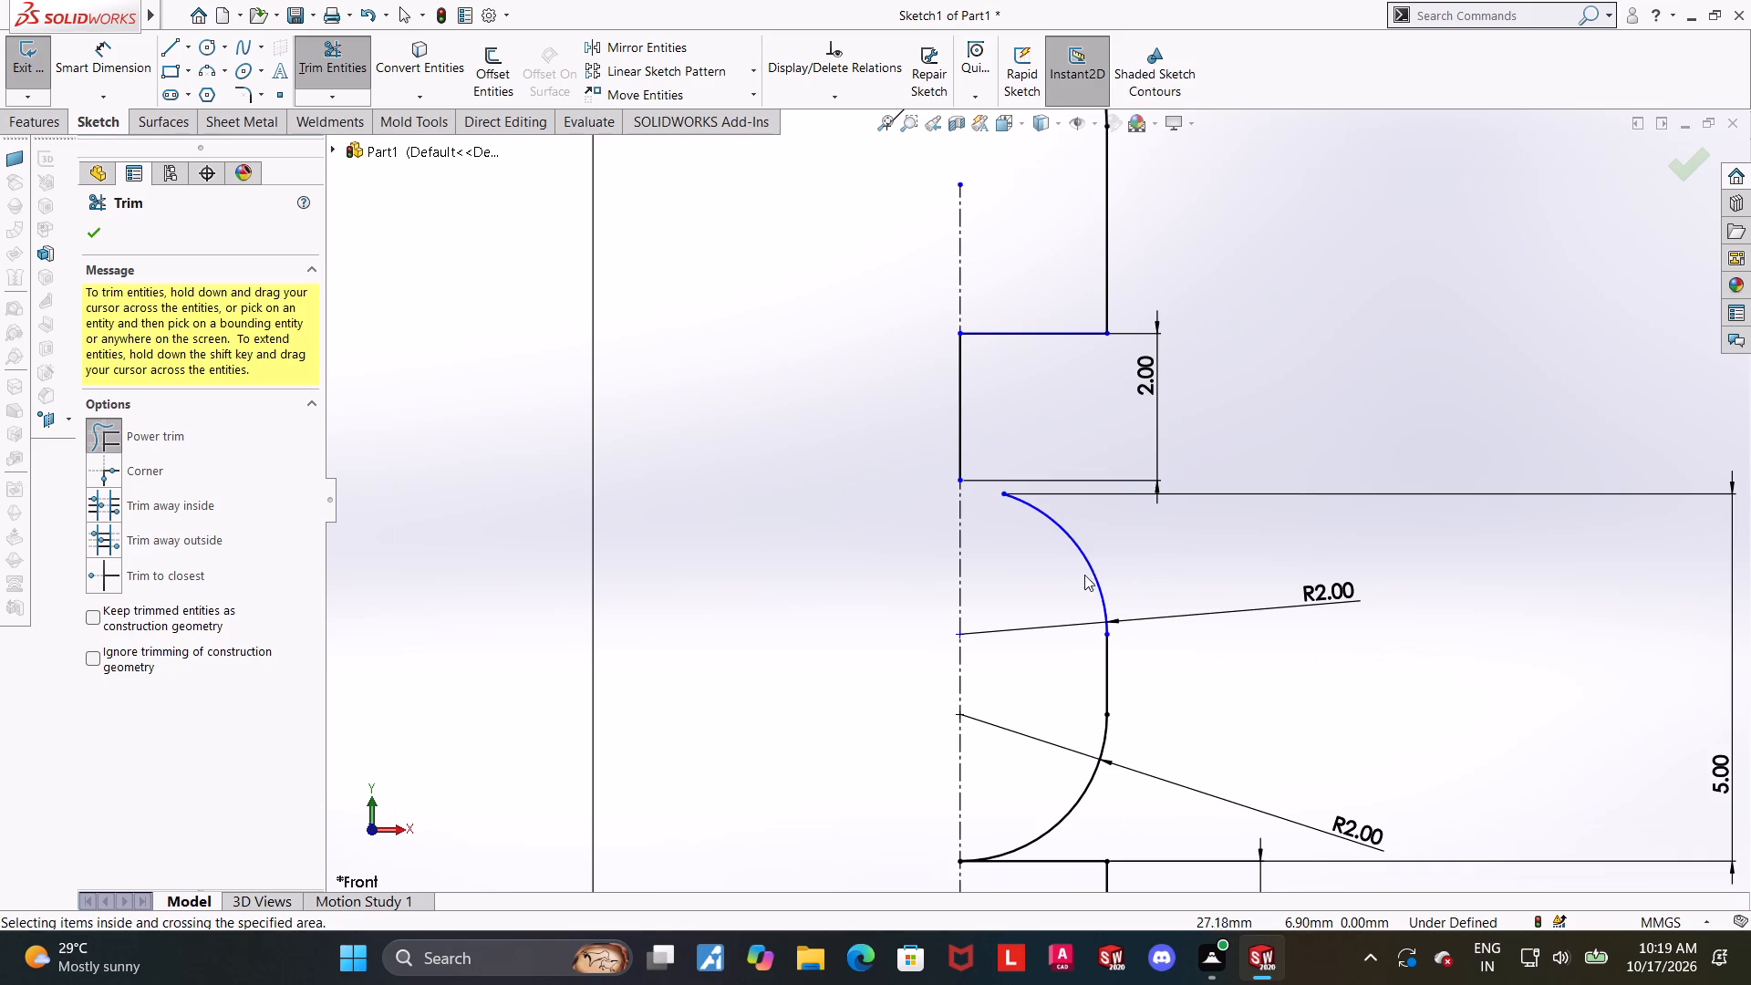
pyautogui.moveTo(1116, 566); pyautogui.dragTo(1082, 591)
pyautogui.press('Escape')
# Draw a horizontal centerline about 1.3 mm long inward from the midpoint of the short vertical line above the lower R2 arc.
pyautogui.click(174, 43)
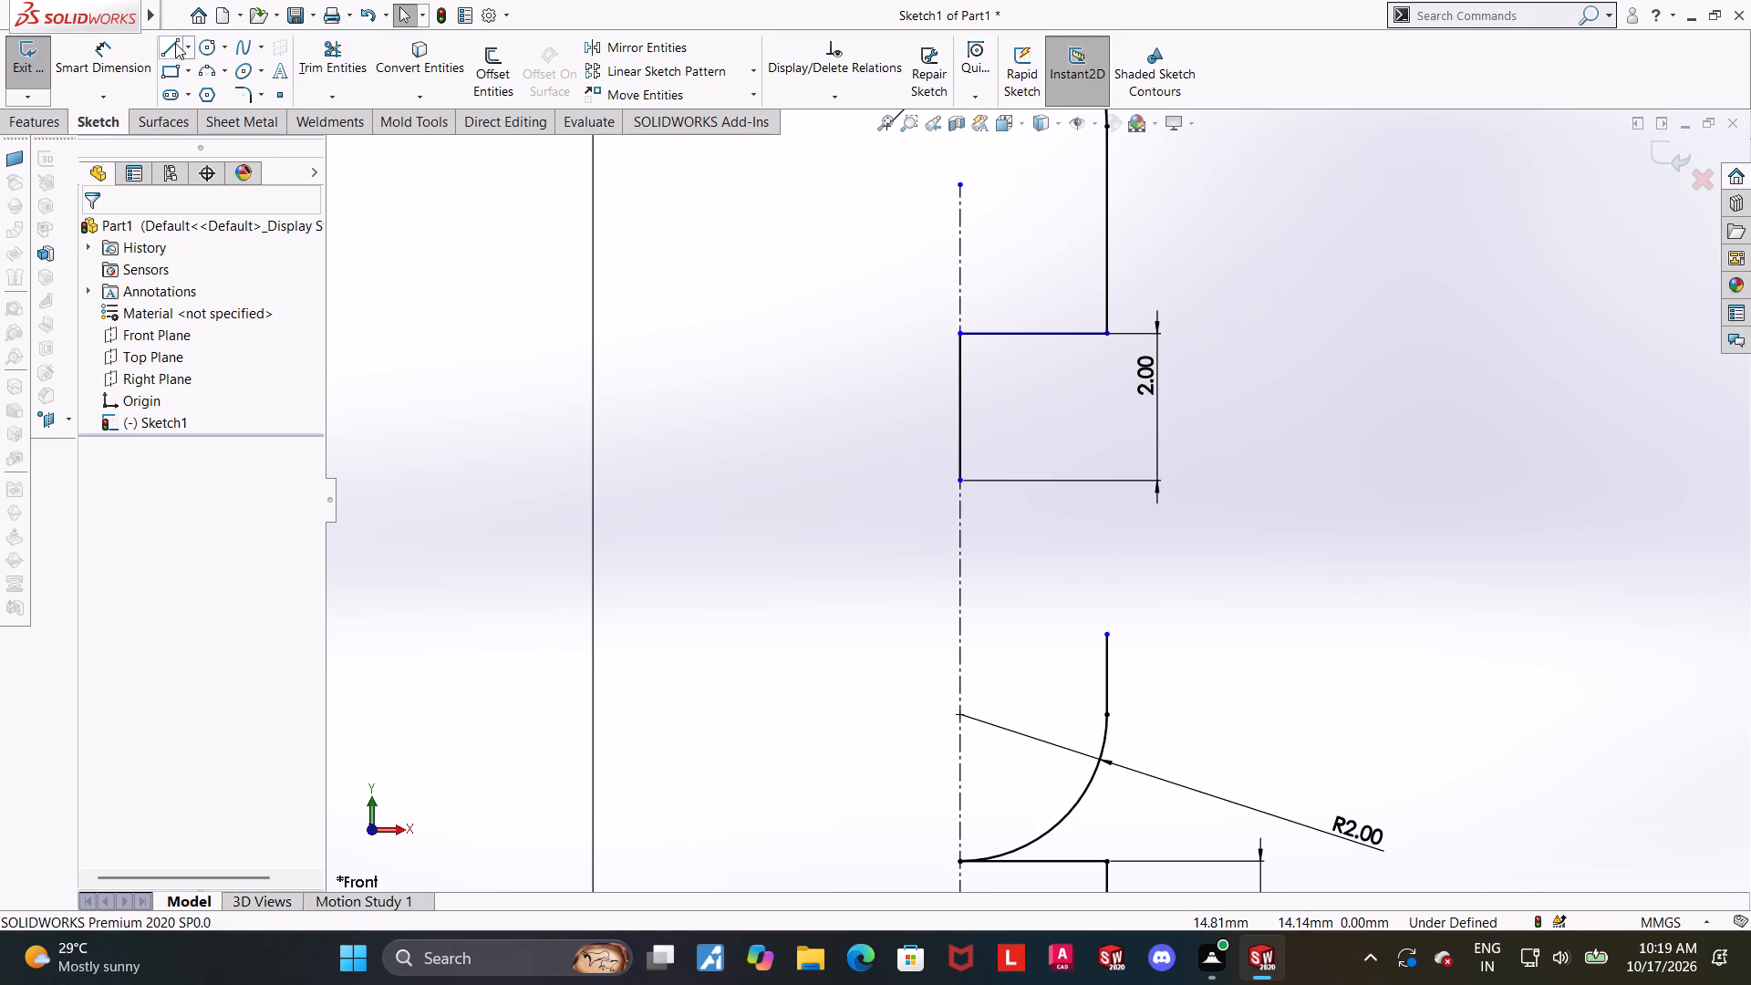
pyautogui.click(196, 47)
pyautogui.press('Escape')
pyautogui.click(192, 51)
pyautogui.click(195, 88)
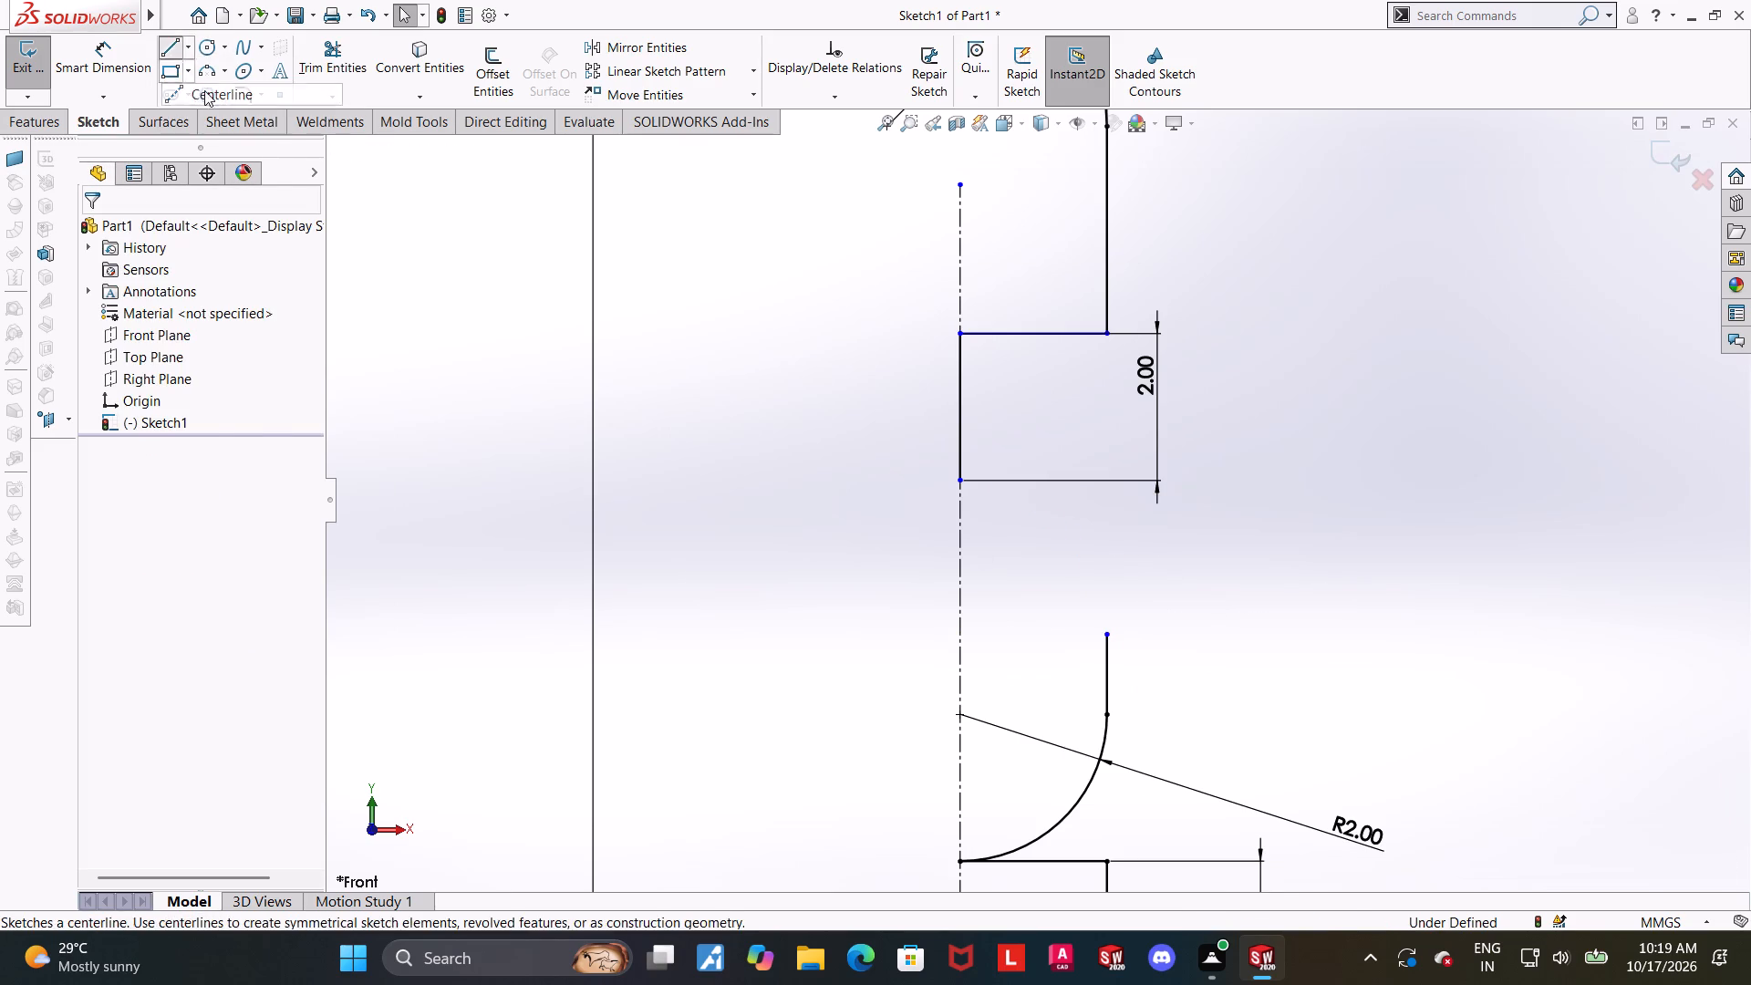
pyautogui.click(1106, 677)
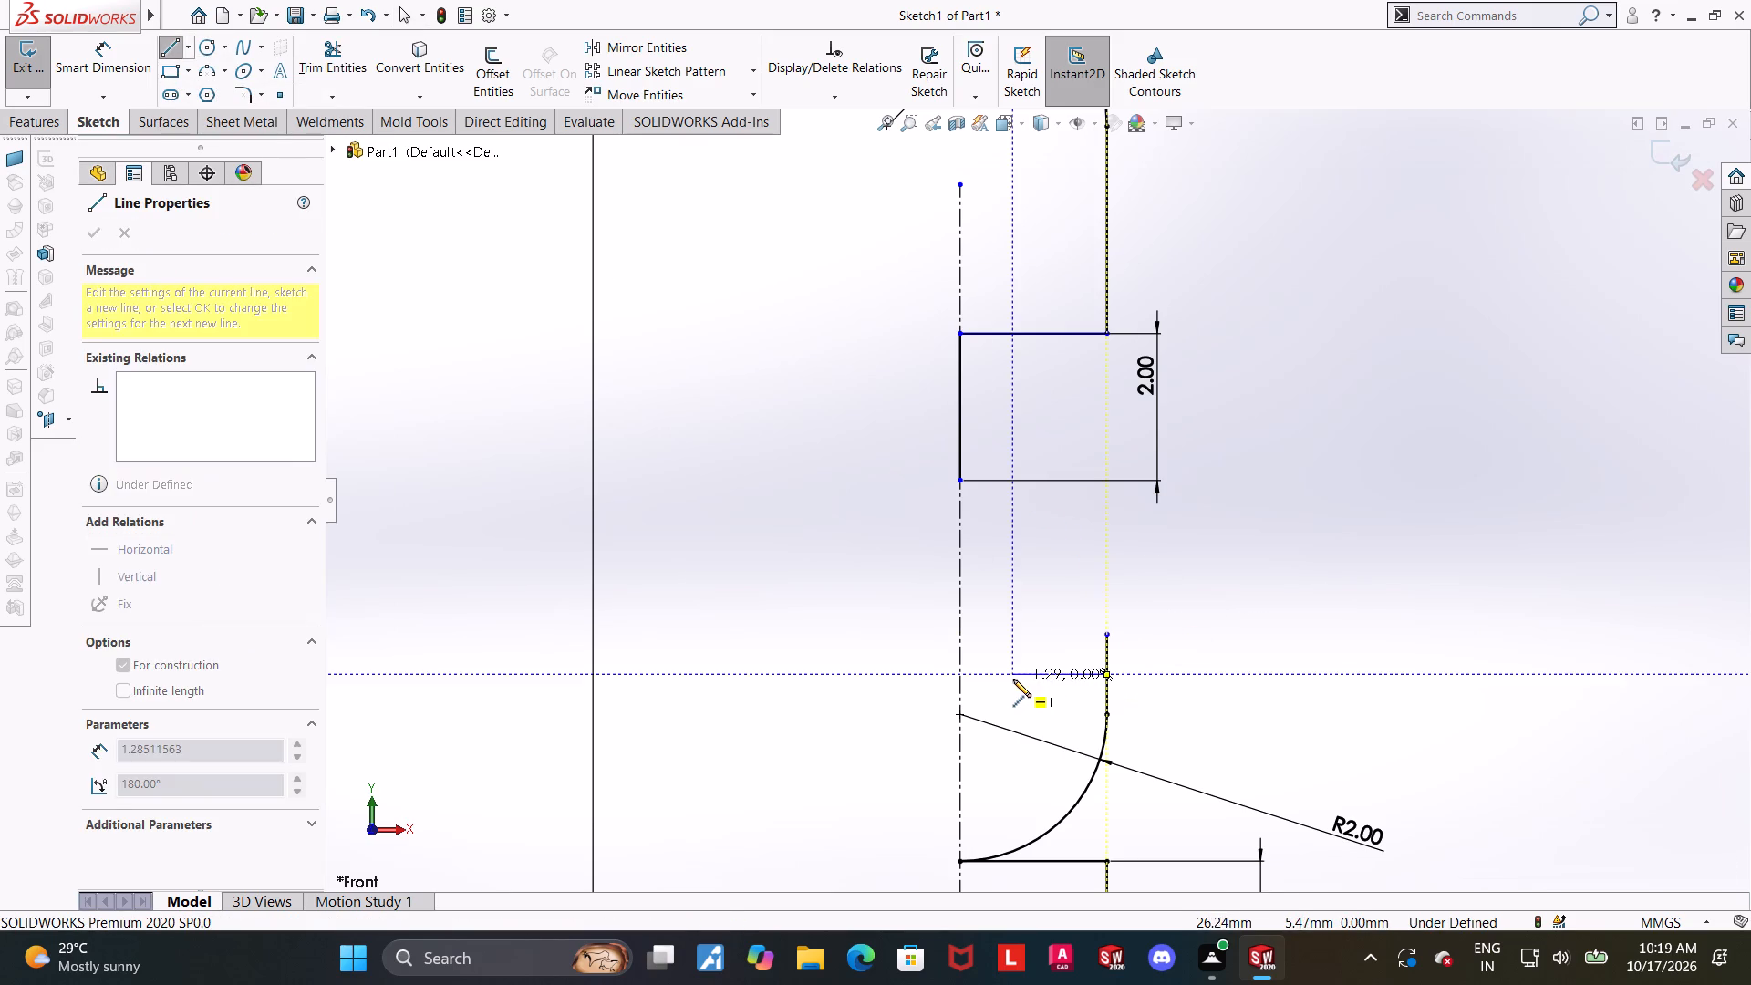
pyautogui.click(1013, 679)
pyautogui.press('Escape')
pyautogui.press('Escape')
# Mirror the lower R2 arc about the short horizontal centerline, keeping the original.
pyautogui.click(627, 47)
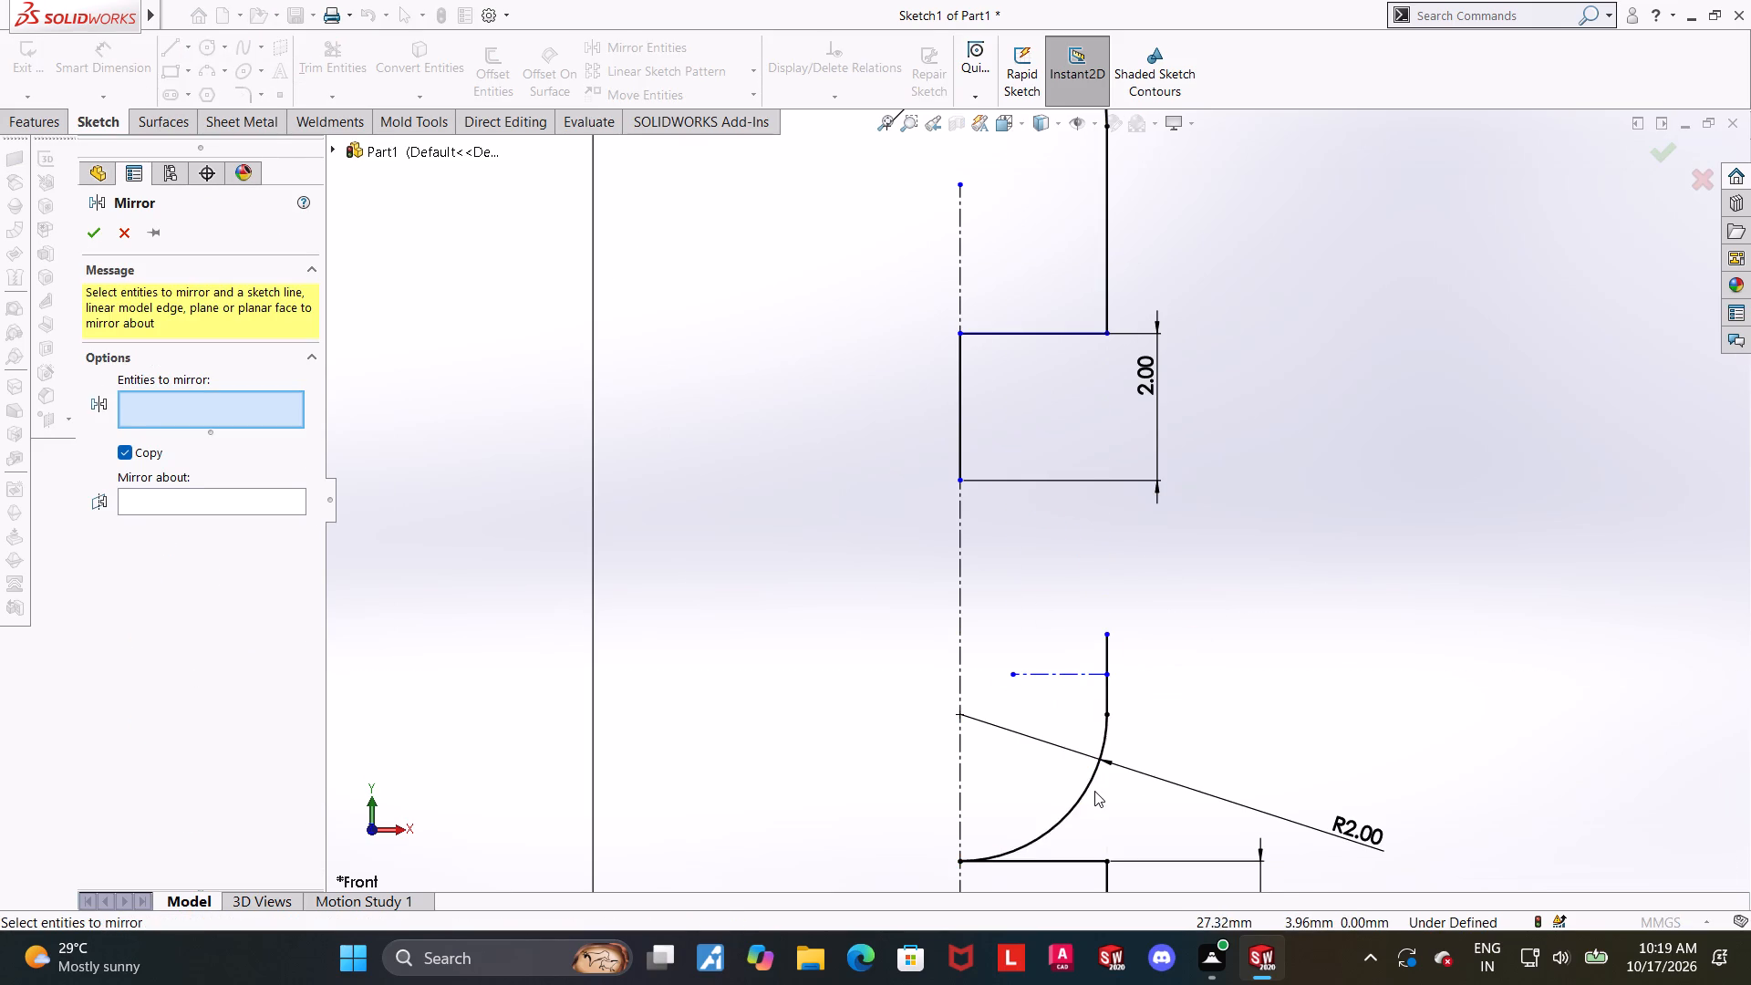
pyautogui.click(1091, 789)
pyautogui.tripleClick(164, 509)
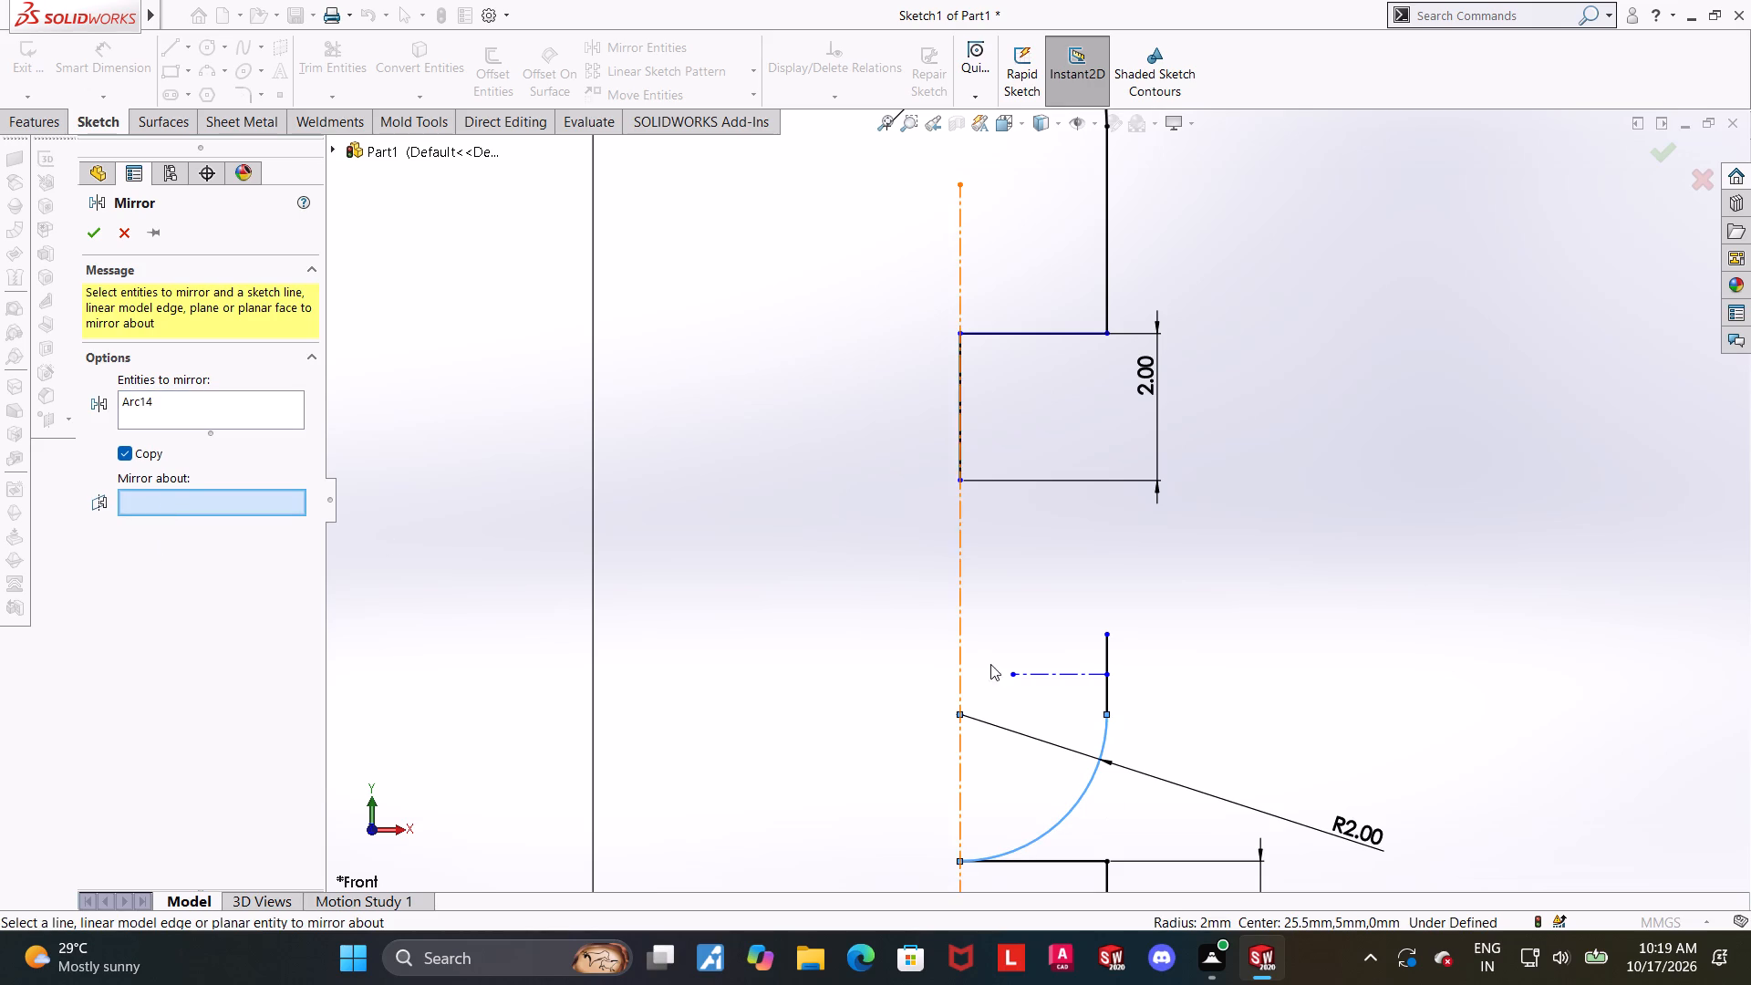
pyautogui.click(1076, 672)
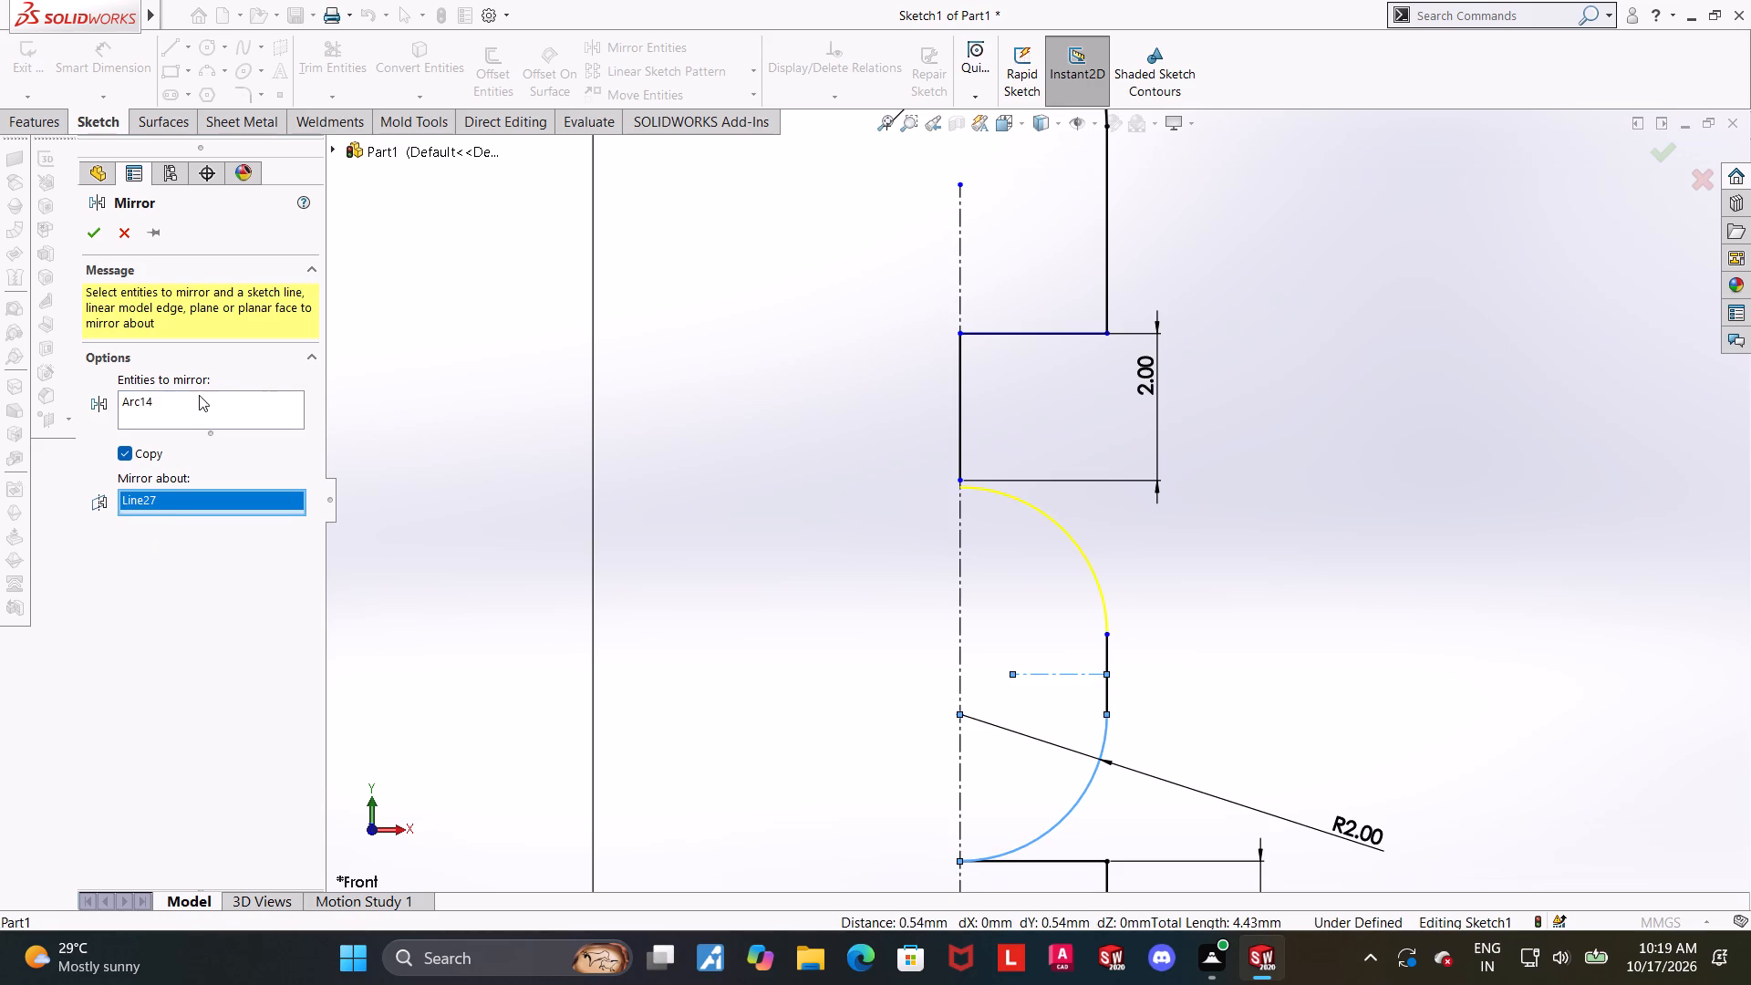
pyautogui.click(98, 233)
pyautogui.click(1484, 535)
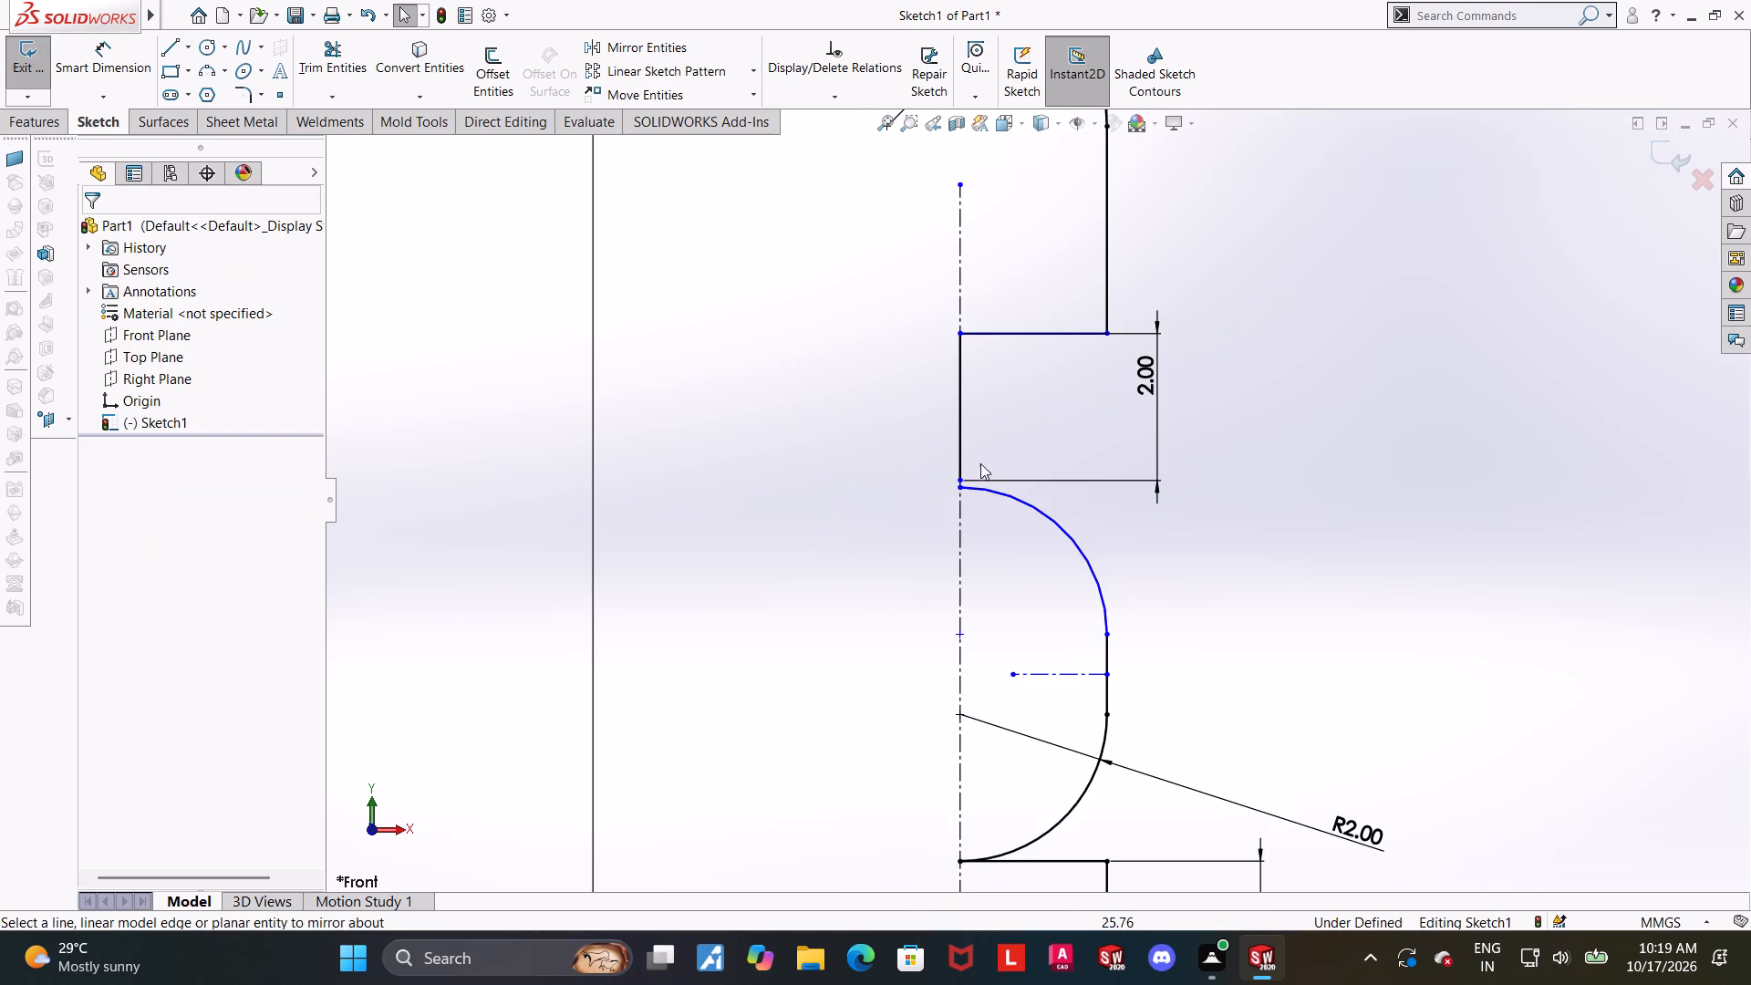
# Merge the mirrored arc's upper endpoint with the lower end of the 2 mm groove's vertical line.
pyautogui.scroll(-10, 1002, 480)
pyautogui.keyDown('ctrl'); pyautogui.click(851, 490); pyautogui.keyUp('ctrl')
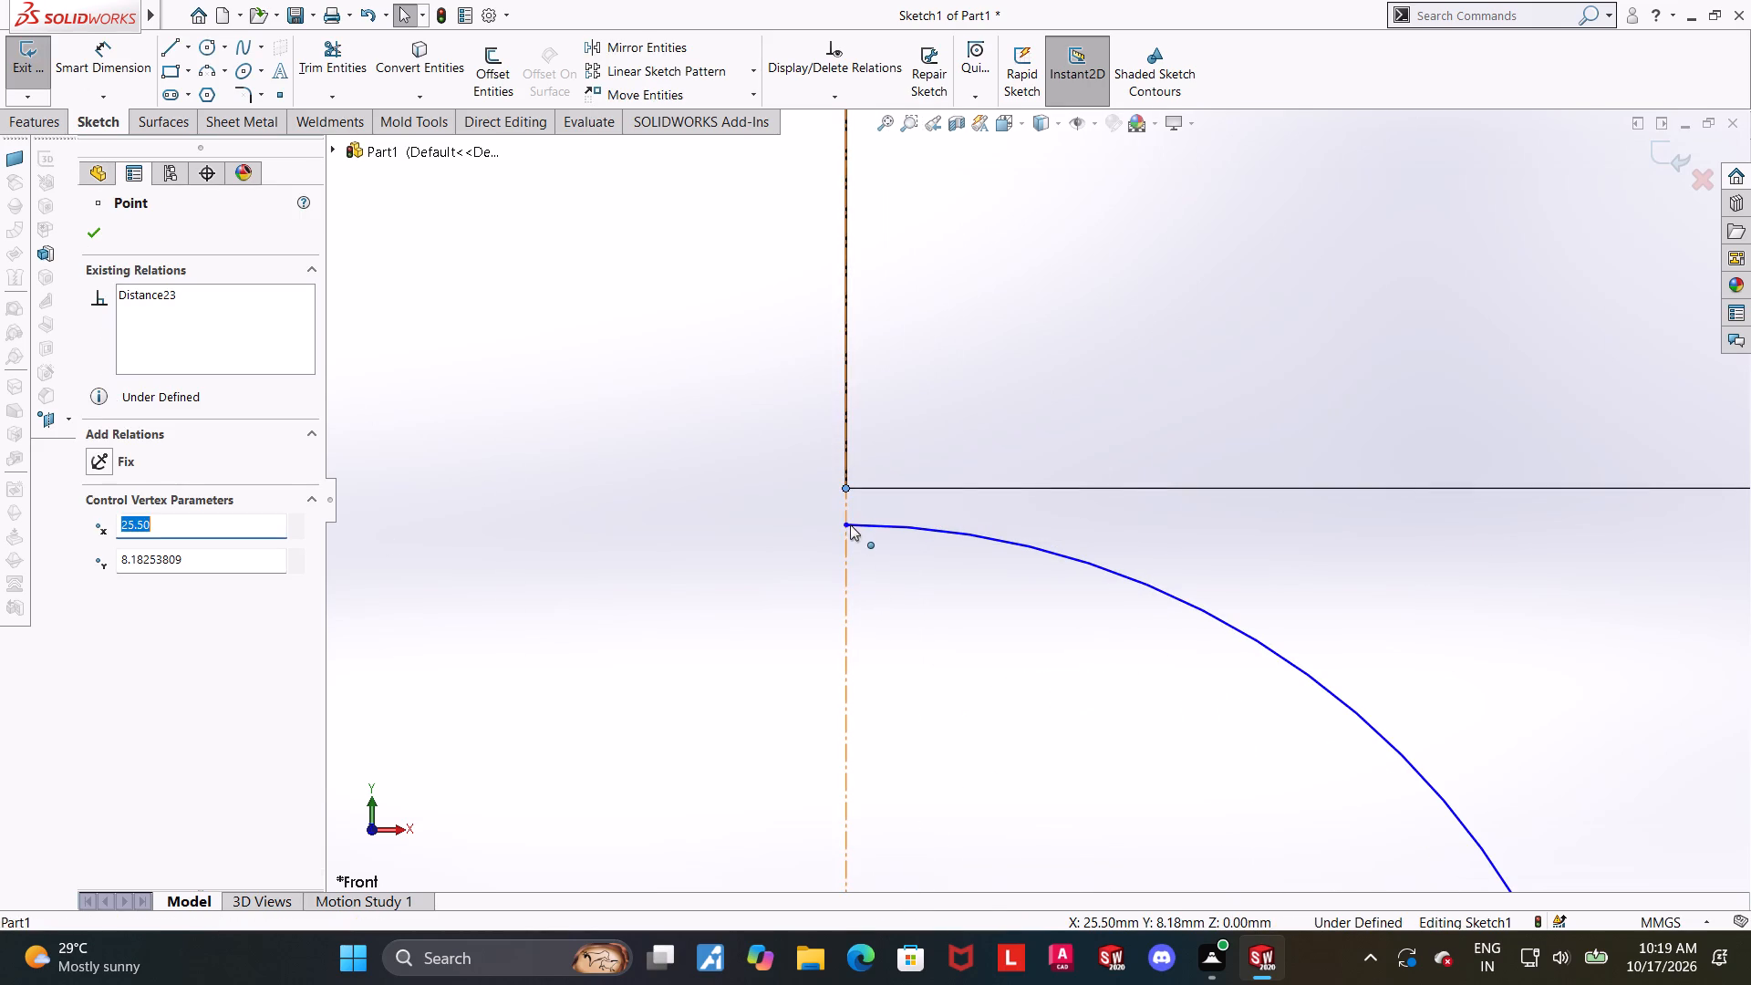
pyautogui.keyDown('ctrl'); pyautogui.click(845, 528); pyautogui.keyUp('ctrl')
pyautogui.click(105, 638)
pyautogui.scroll(7, 830, 624)
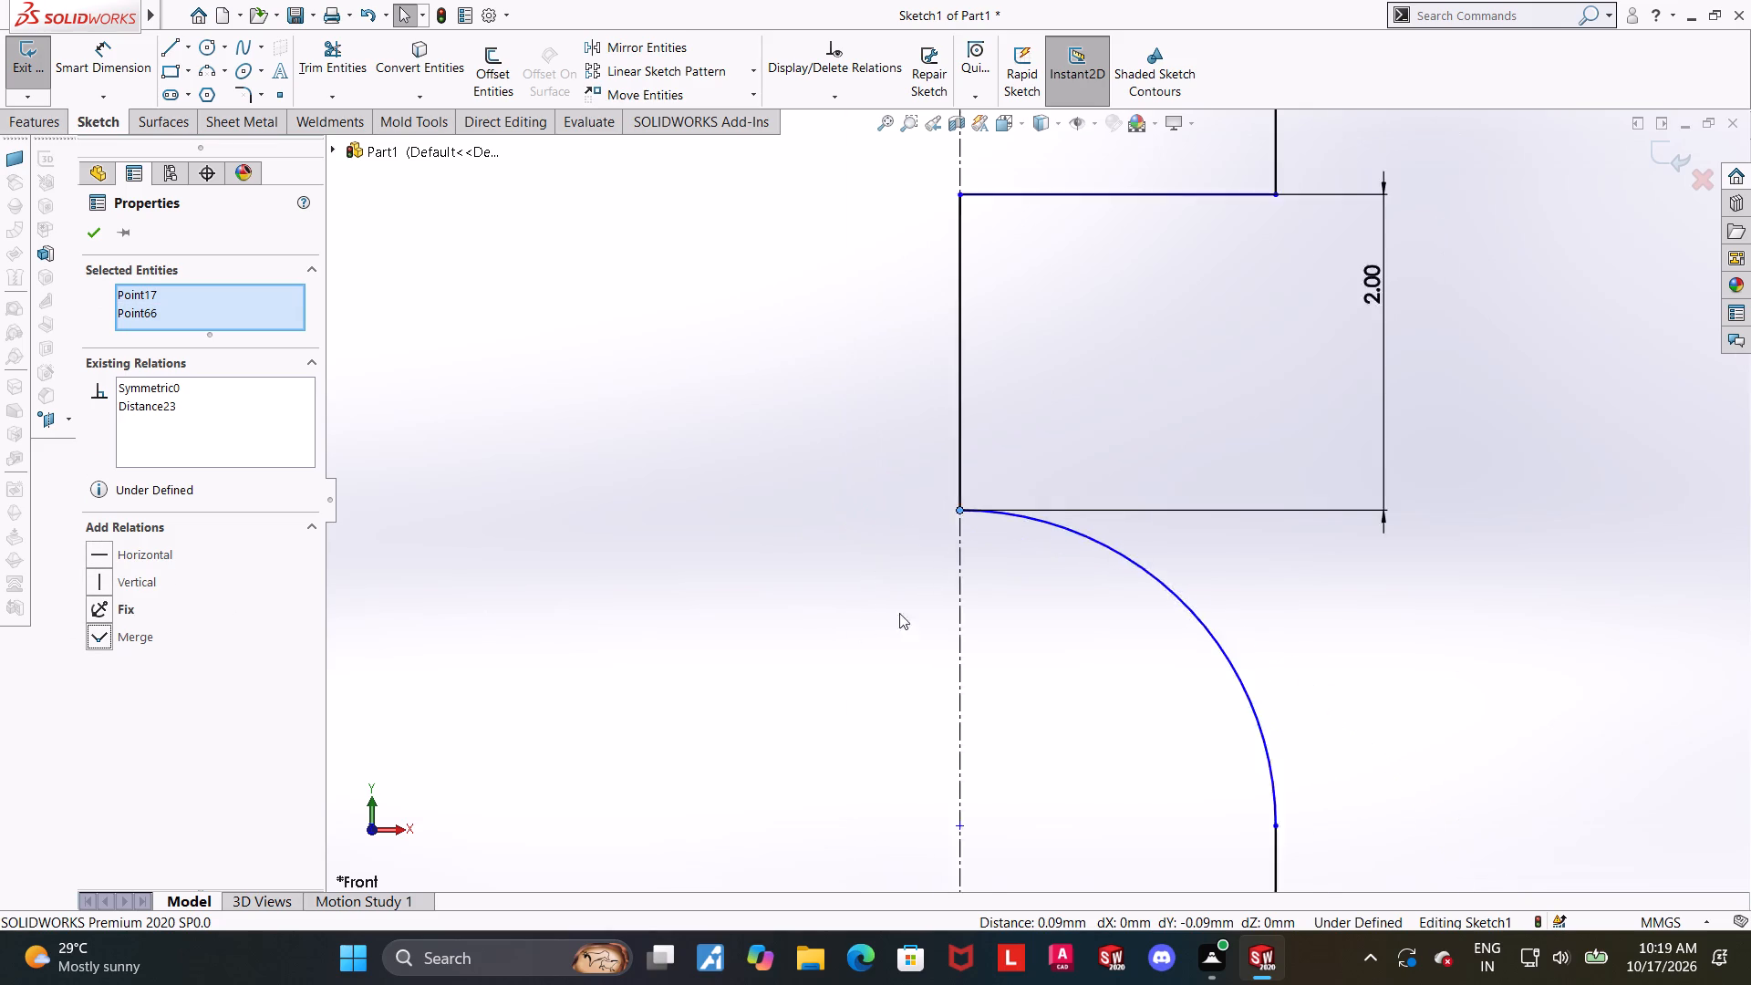
pyautogui.scroll(11, 899, 613)
pyautogui.press('Escape')
pyautogui.press('Escape')
# Dimension the vertical distance between the outer endpoints of the two R2 arcs as 5 mm.
pyautogui.scroll(-4, 1286, 620)
pyautogui.press('Escape')
pyautogui.click(126, 55)
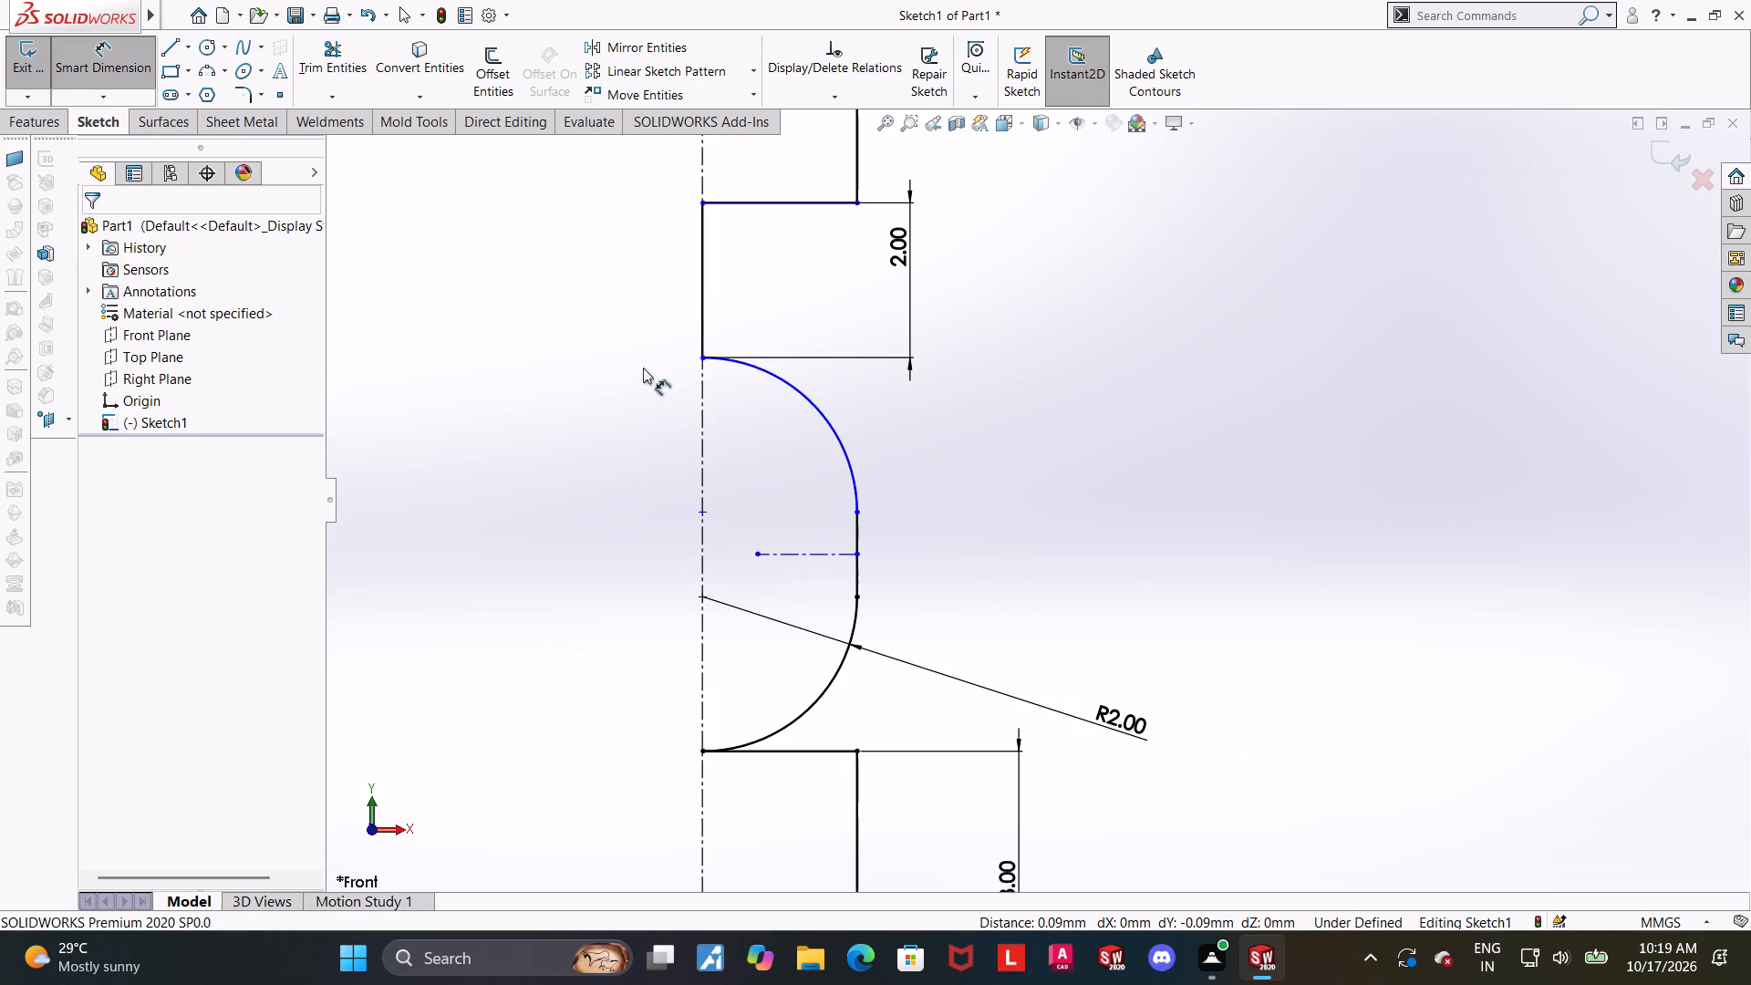
pyautogui.click(702, 361)
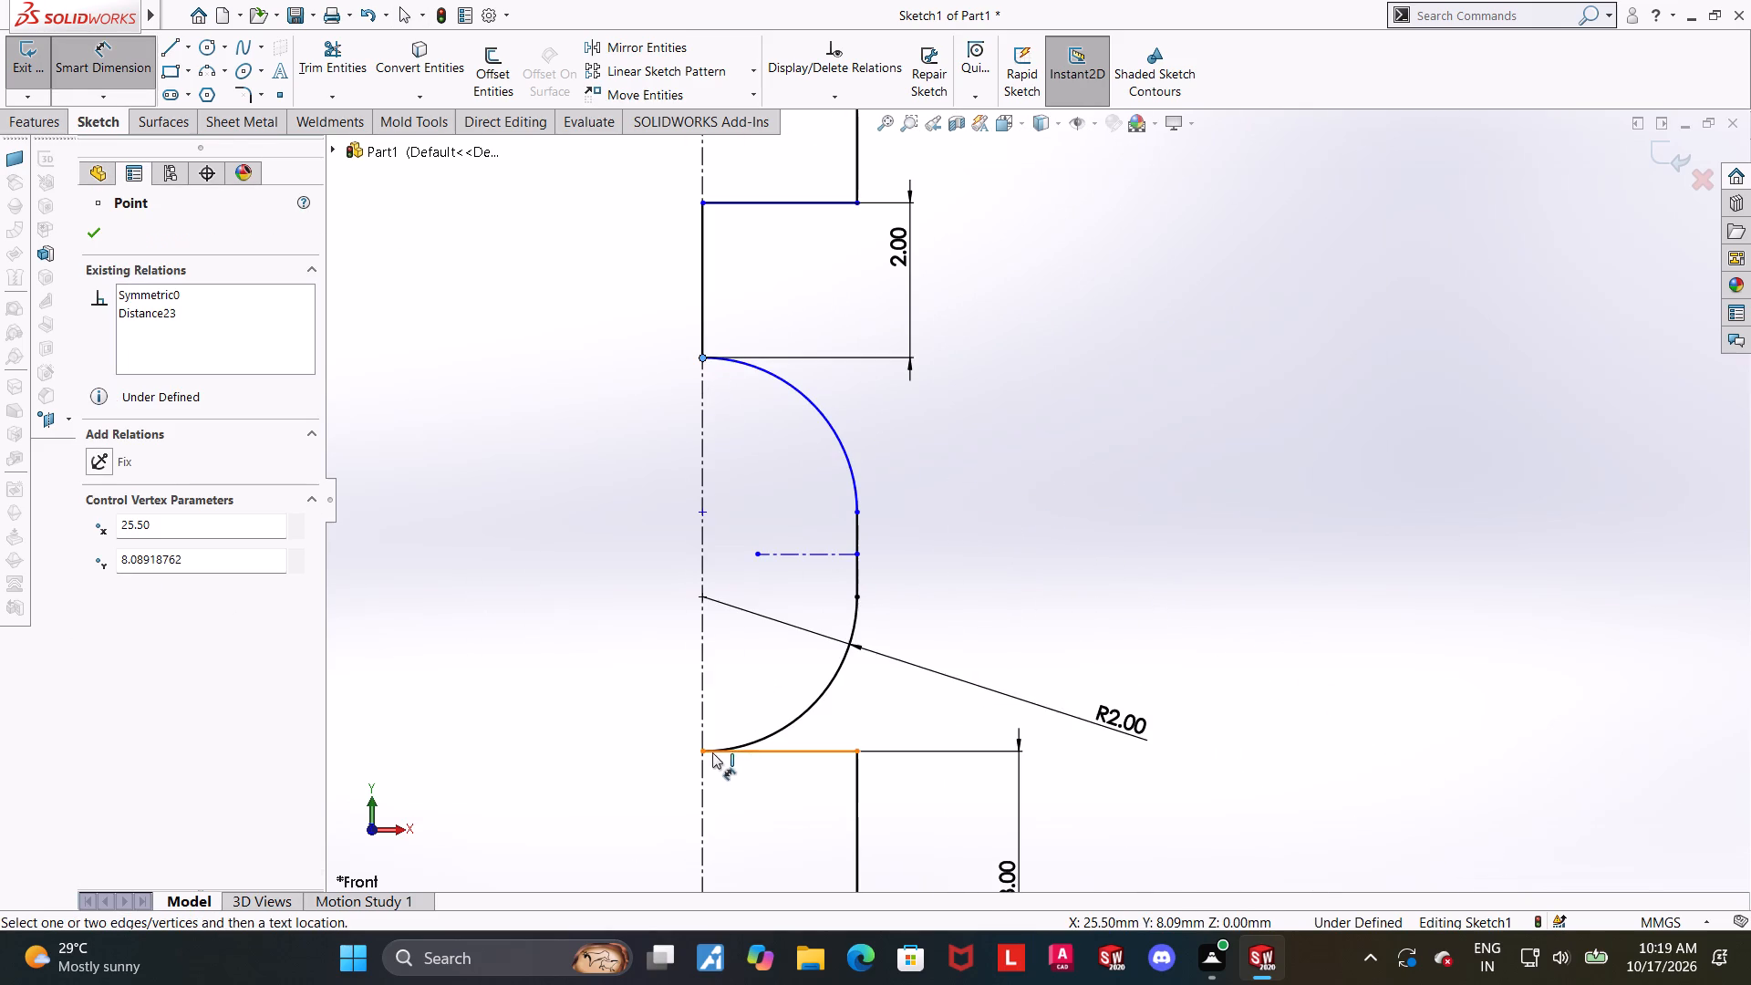
pyautogui.click(705, 752)
pyautogui.click(1236, 620)
pyautogui.press('5')
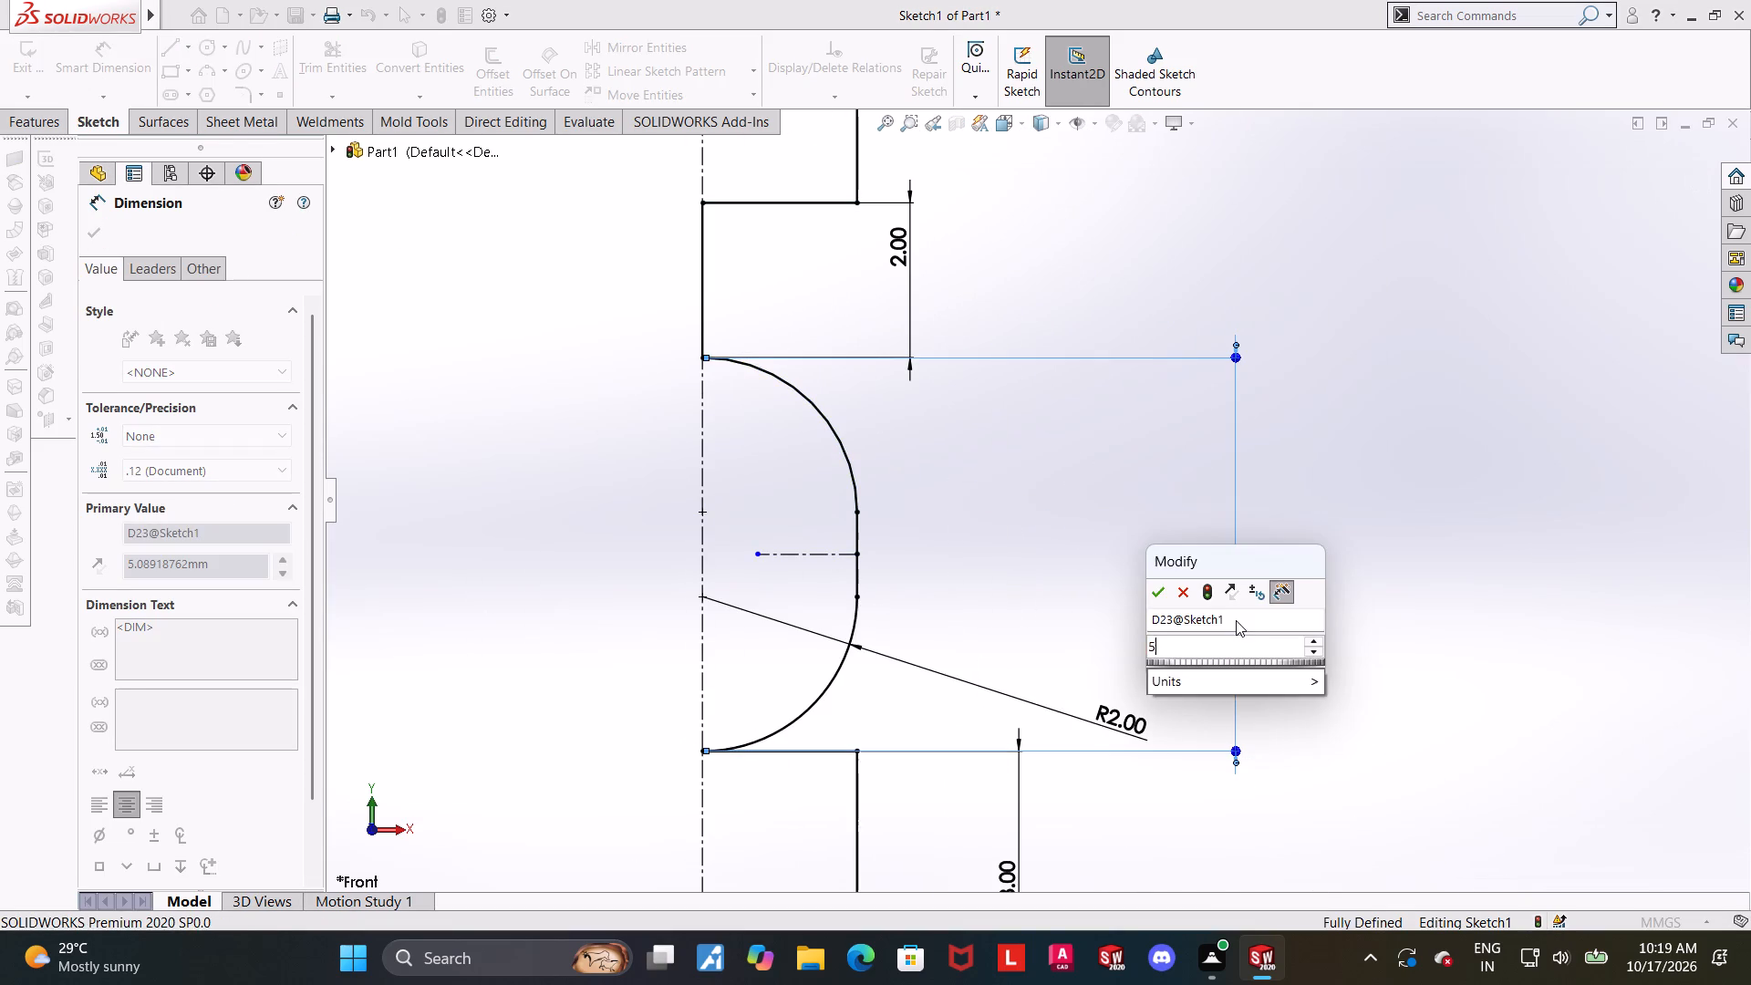
pyautogui.press('Return')
pyautogui.press('Escape')
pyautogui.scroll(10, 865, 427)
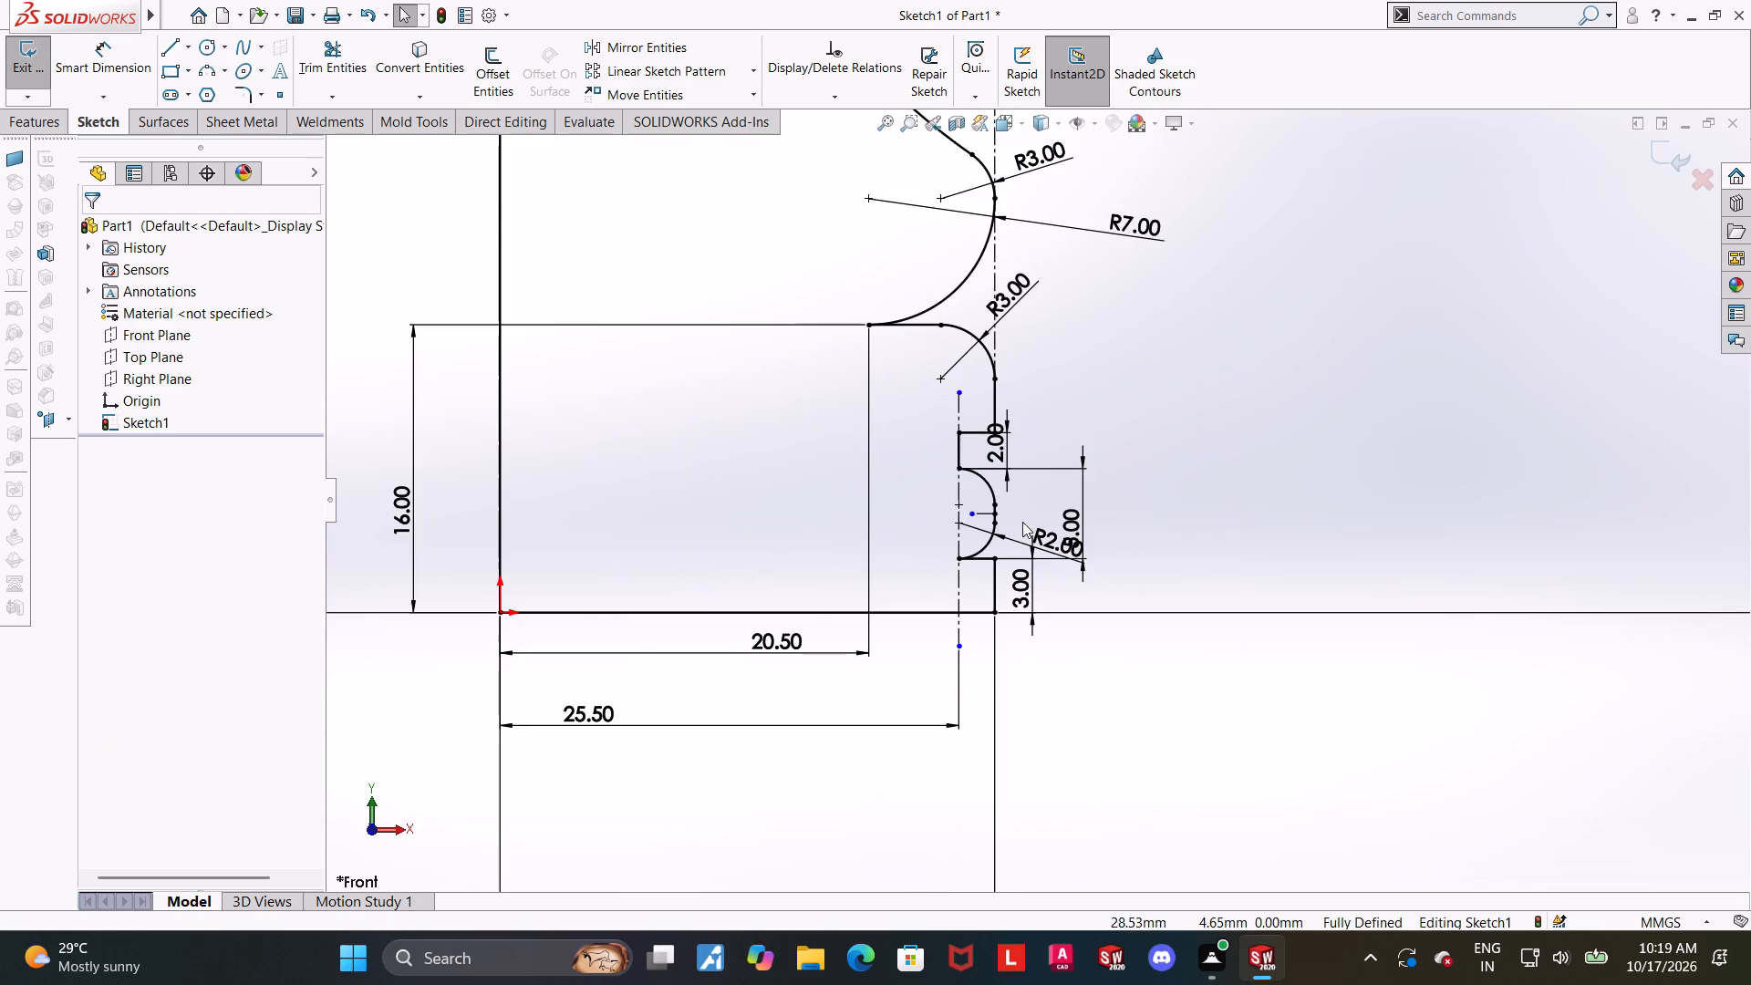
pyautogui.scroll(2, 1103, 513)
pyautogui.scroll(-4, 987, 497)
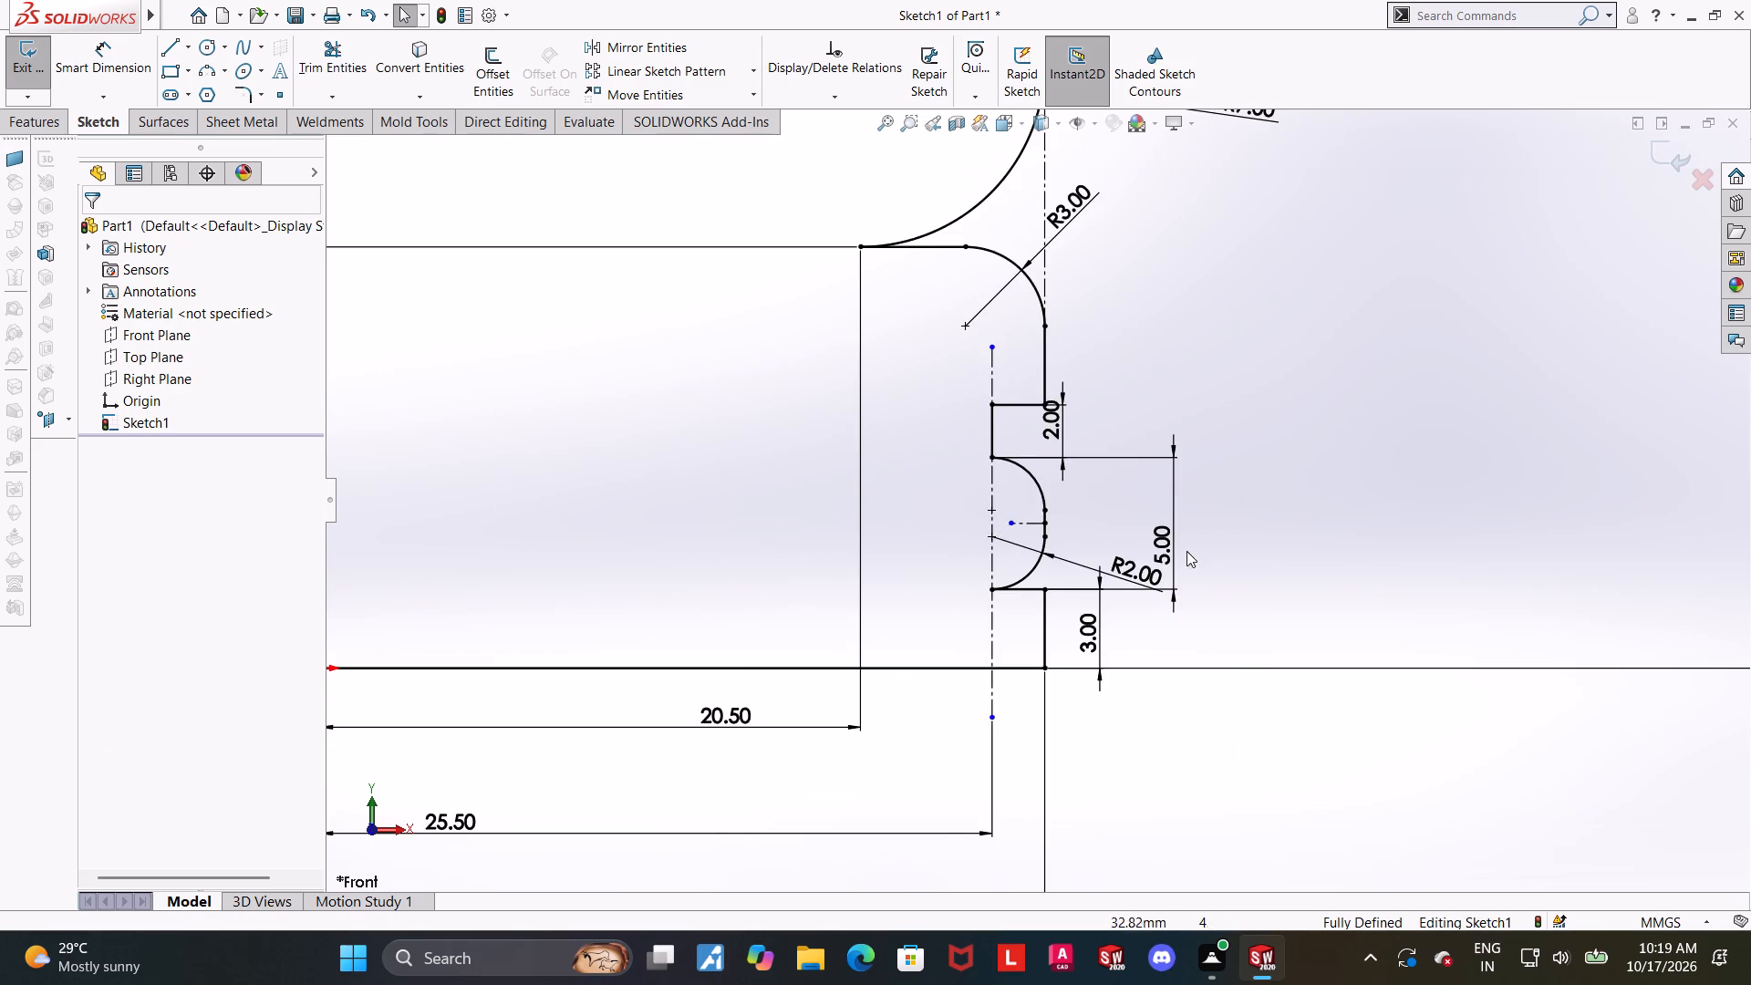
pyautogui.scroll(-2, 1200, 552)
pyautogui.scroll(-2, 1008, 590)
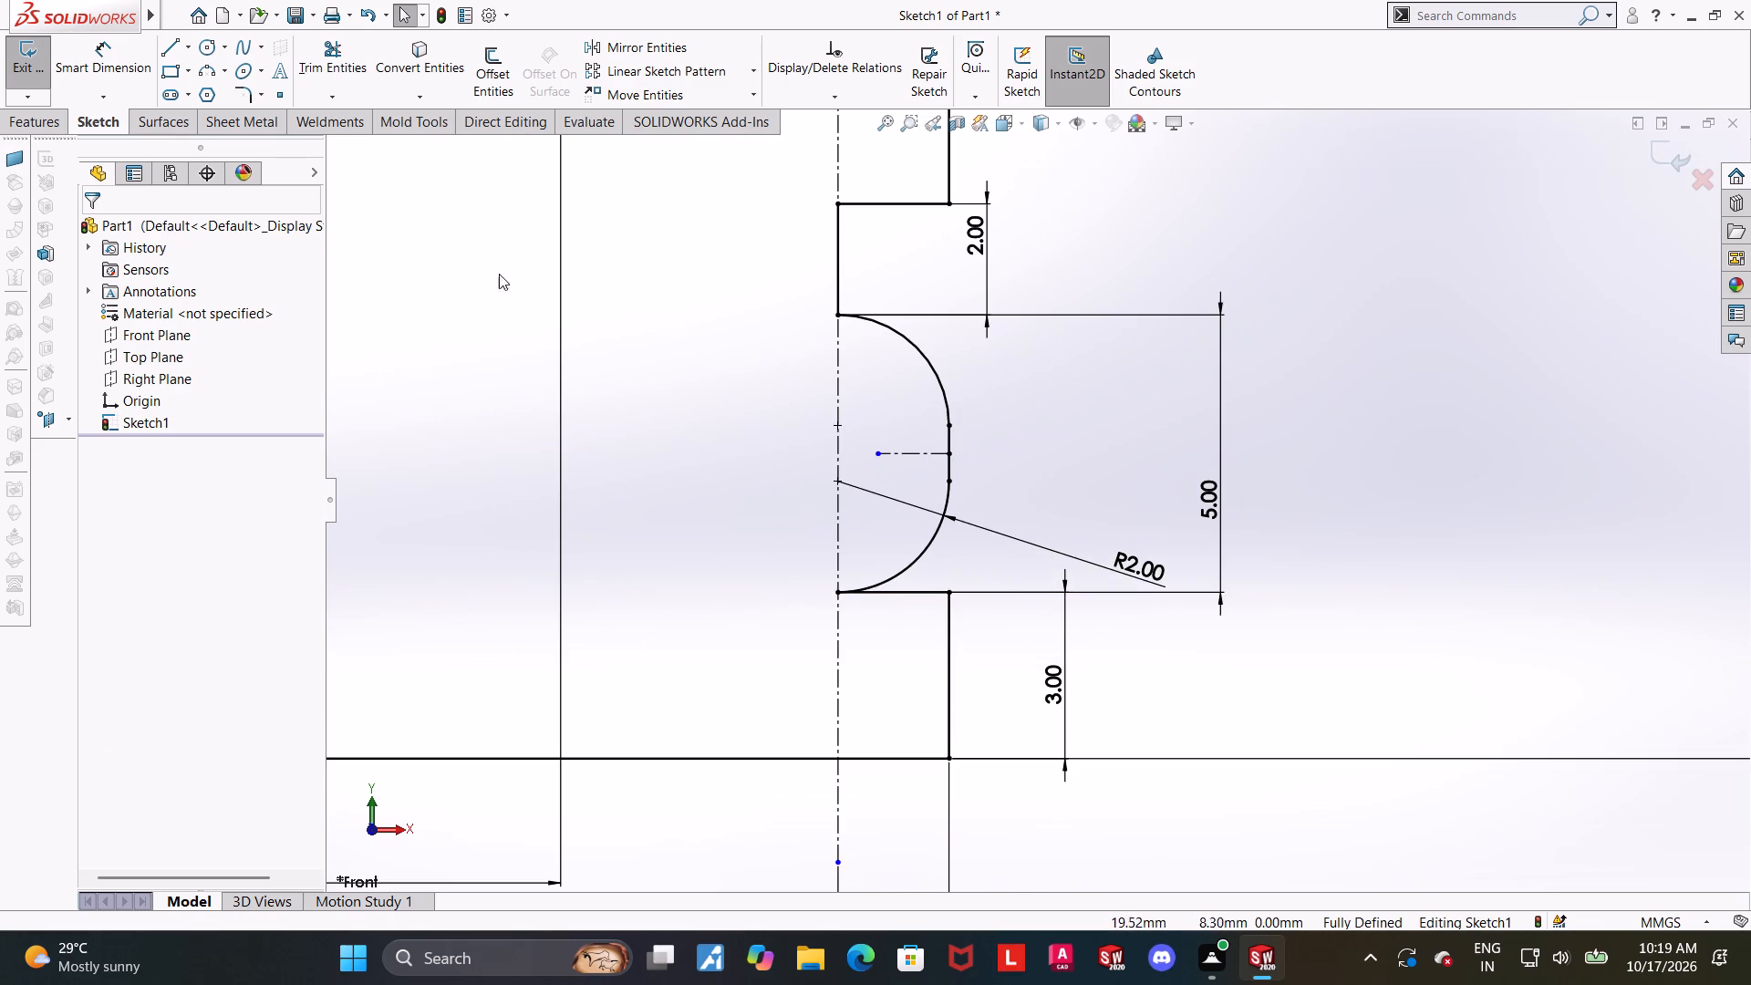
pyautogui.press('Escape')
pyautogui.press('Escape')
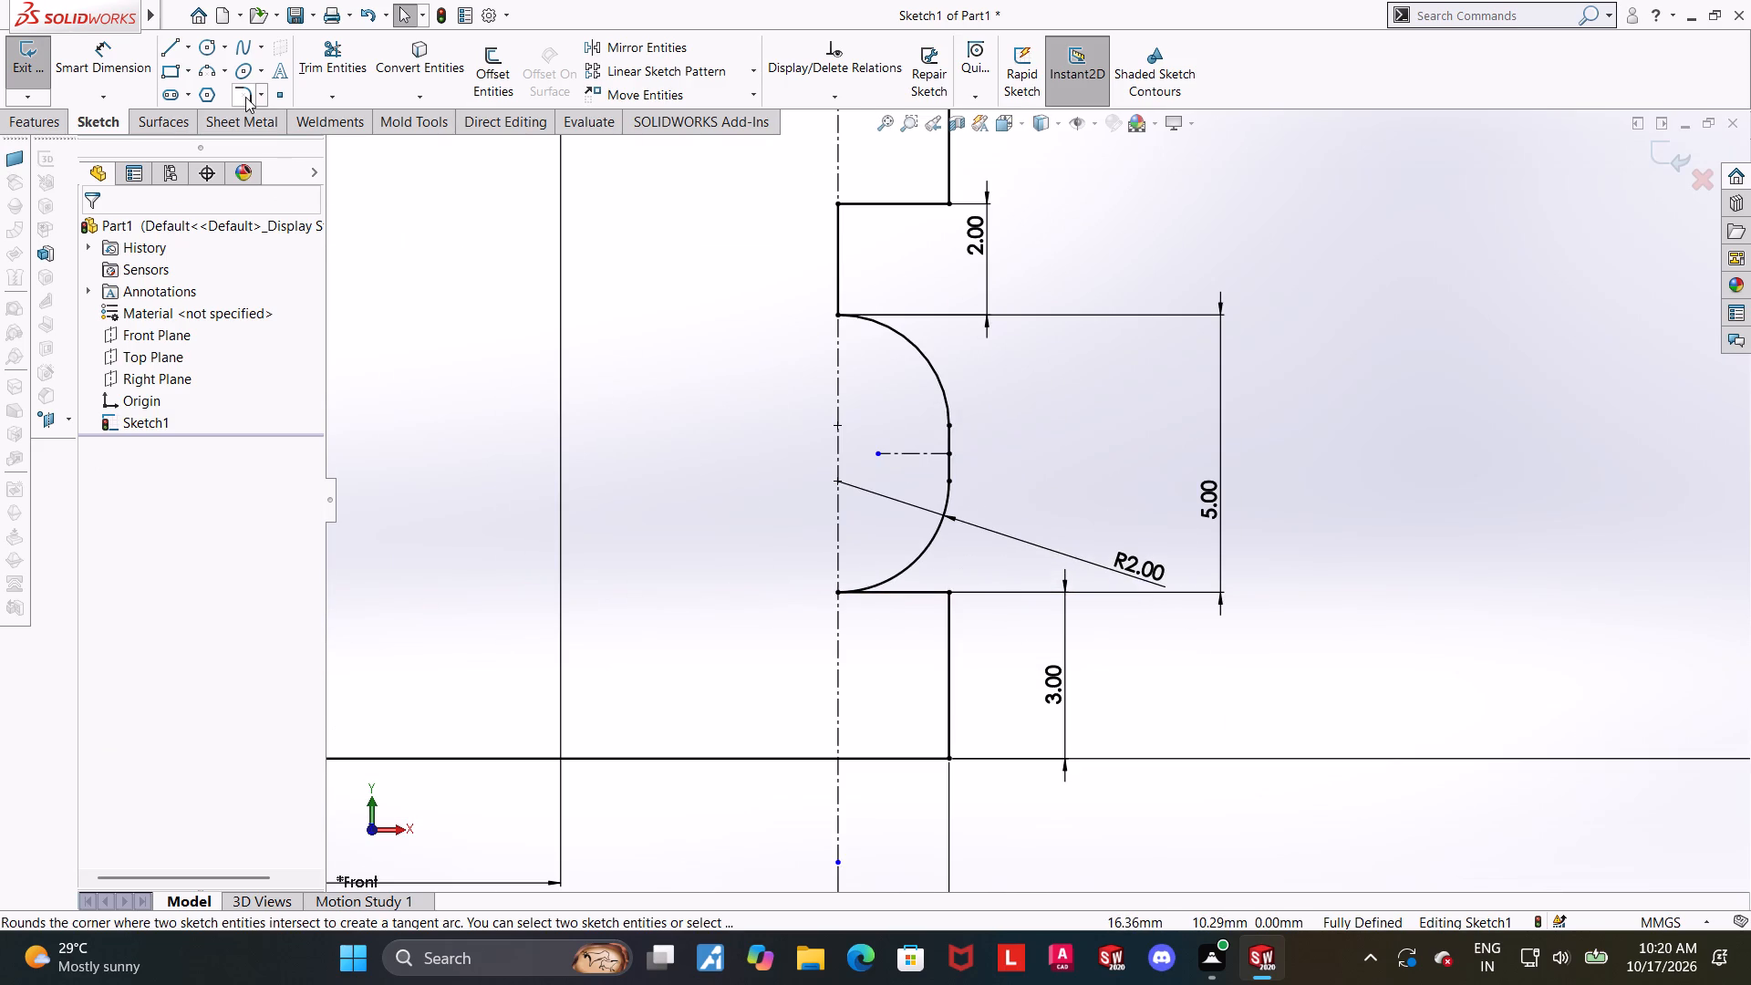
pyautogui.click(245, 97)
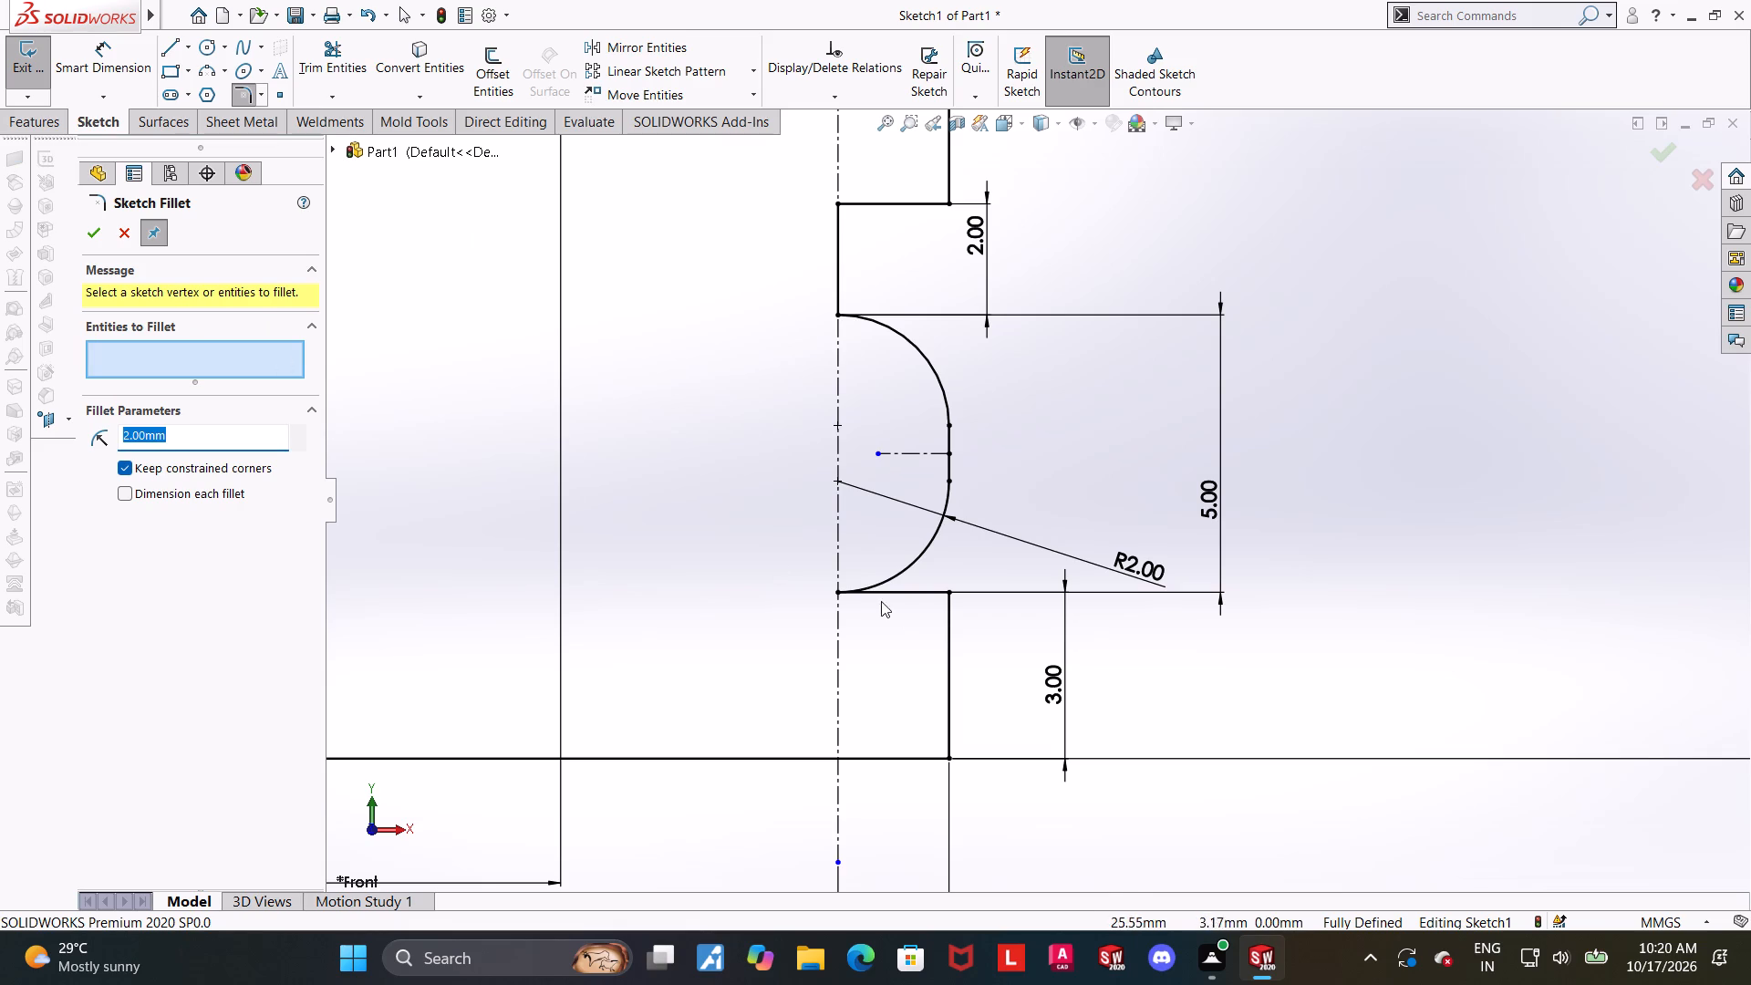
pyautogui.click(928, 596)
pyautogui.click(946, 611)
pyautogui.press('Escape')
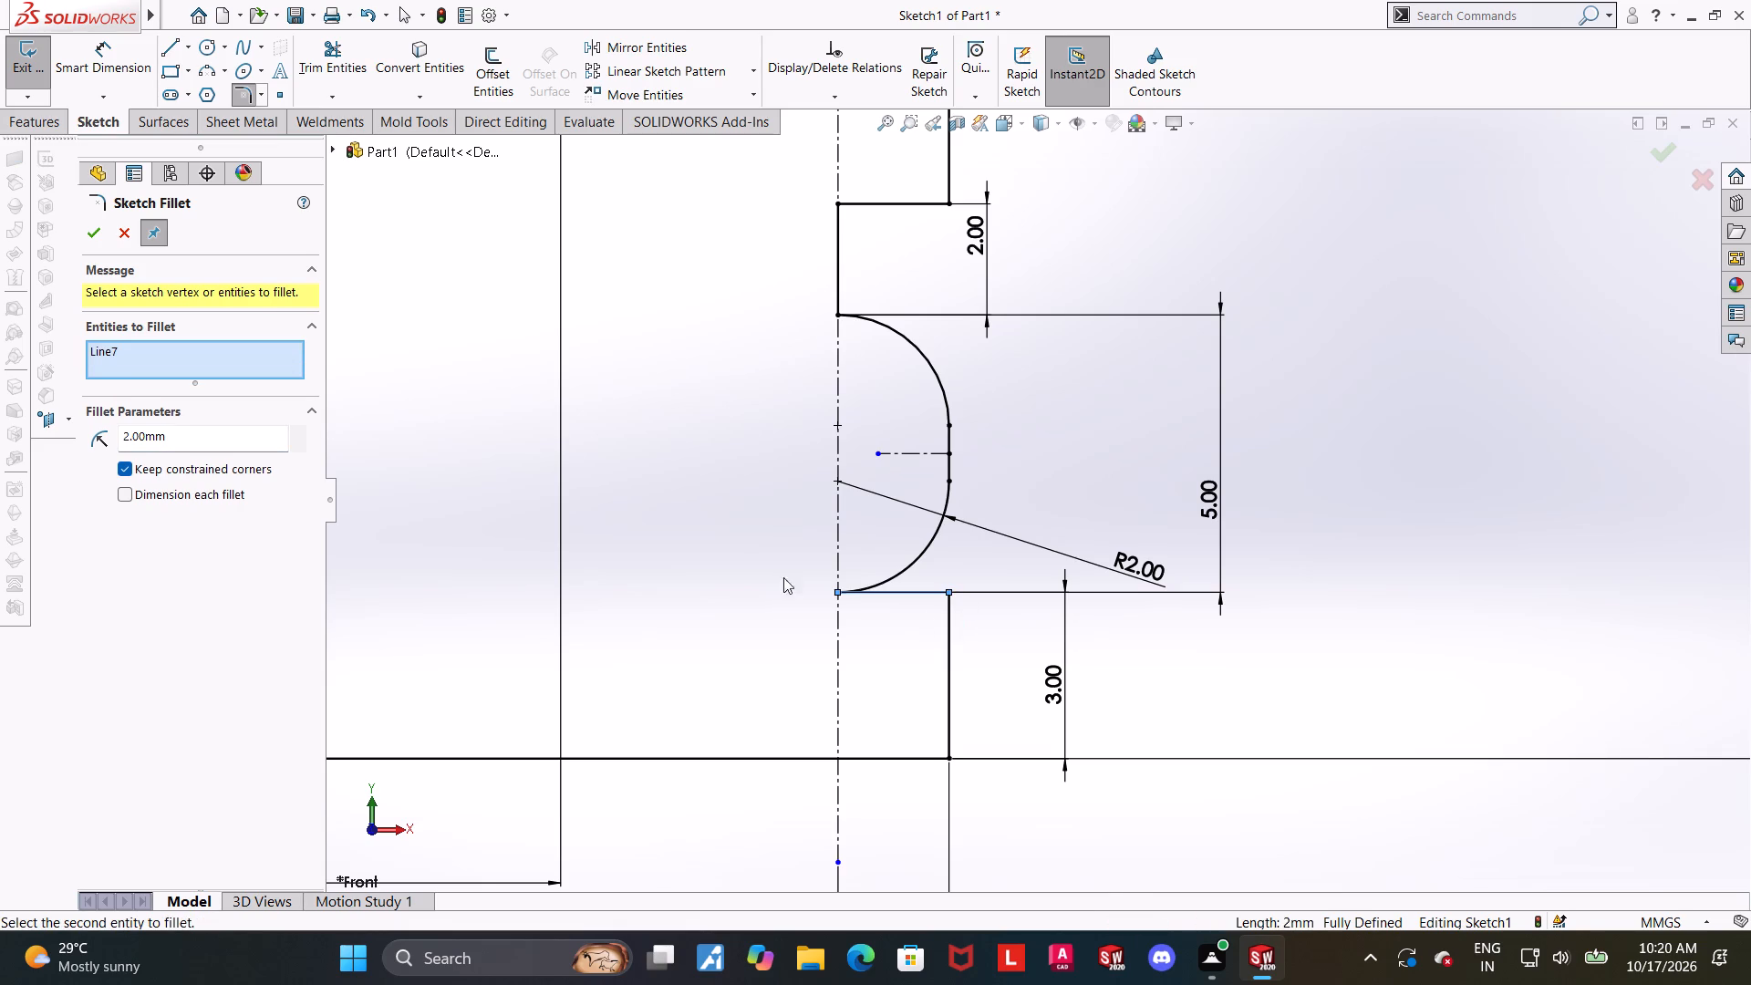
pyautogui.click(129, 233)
# Examine the grooved base and the rest of the profile, checking its shape and dimensions.
pyautogui.scroll(5, 843, 434)
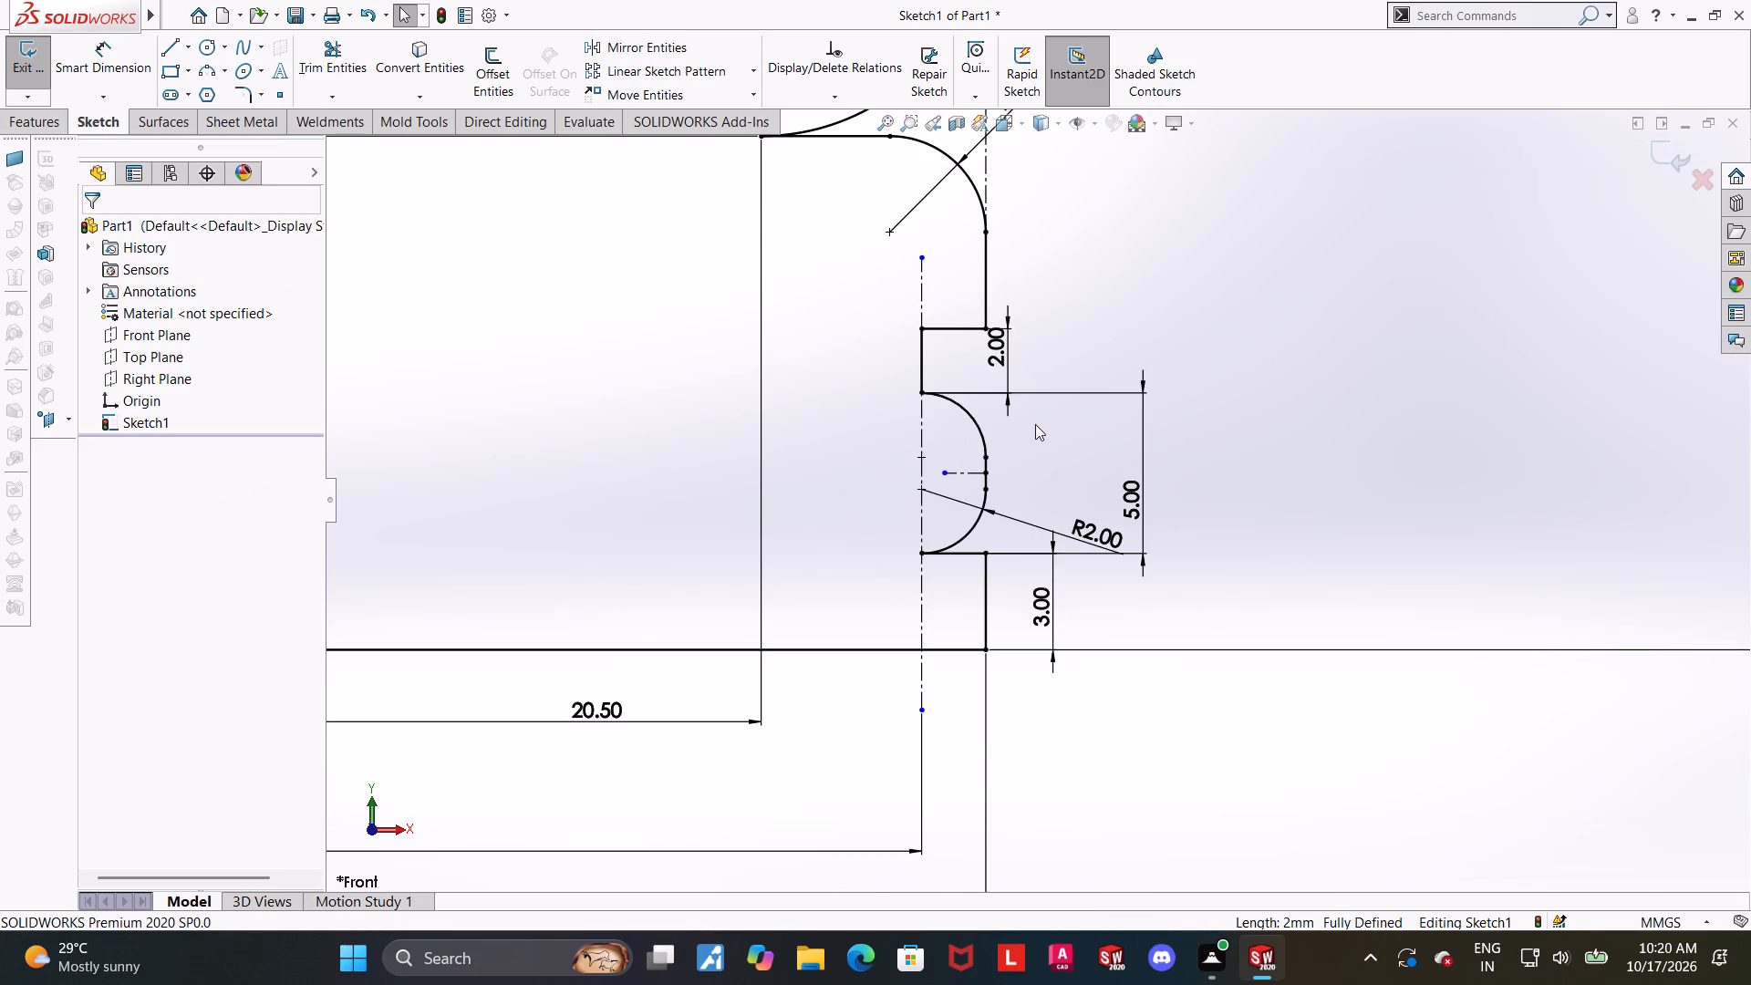
pyautogui.scroll(1, 1020, 530)
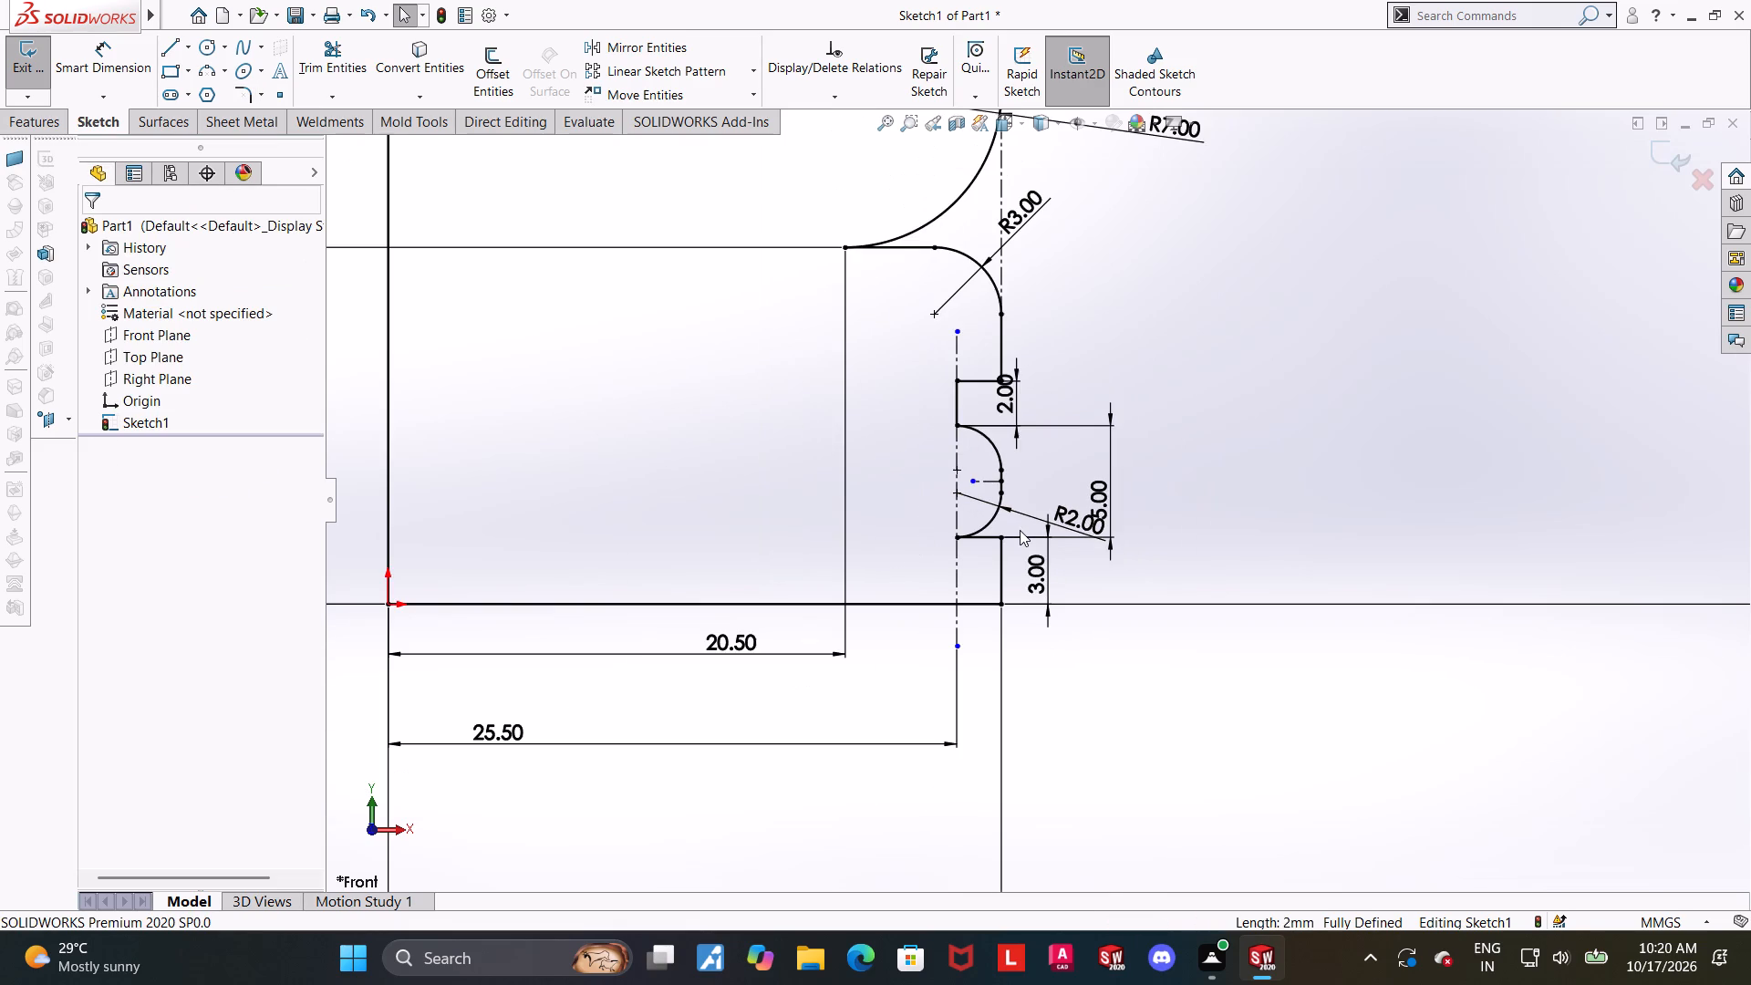
pyautogui.scroll(-1, 1016, 344)
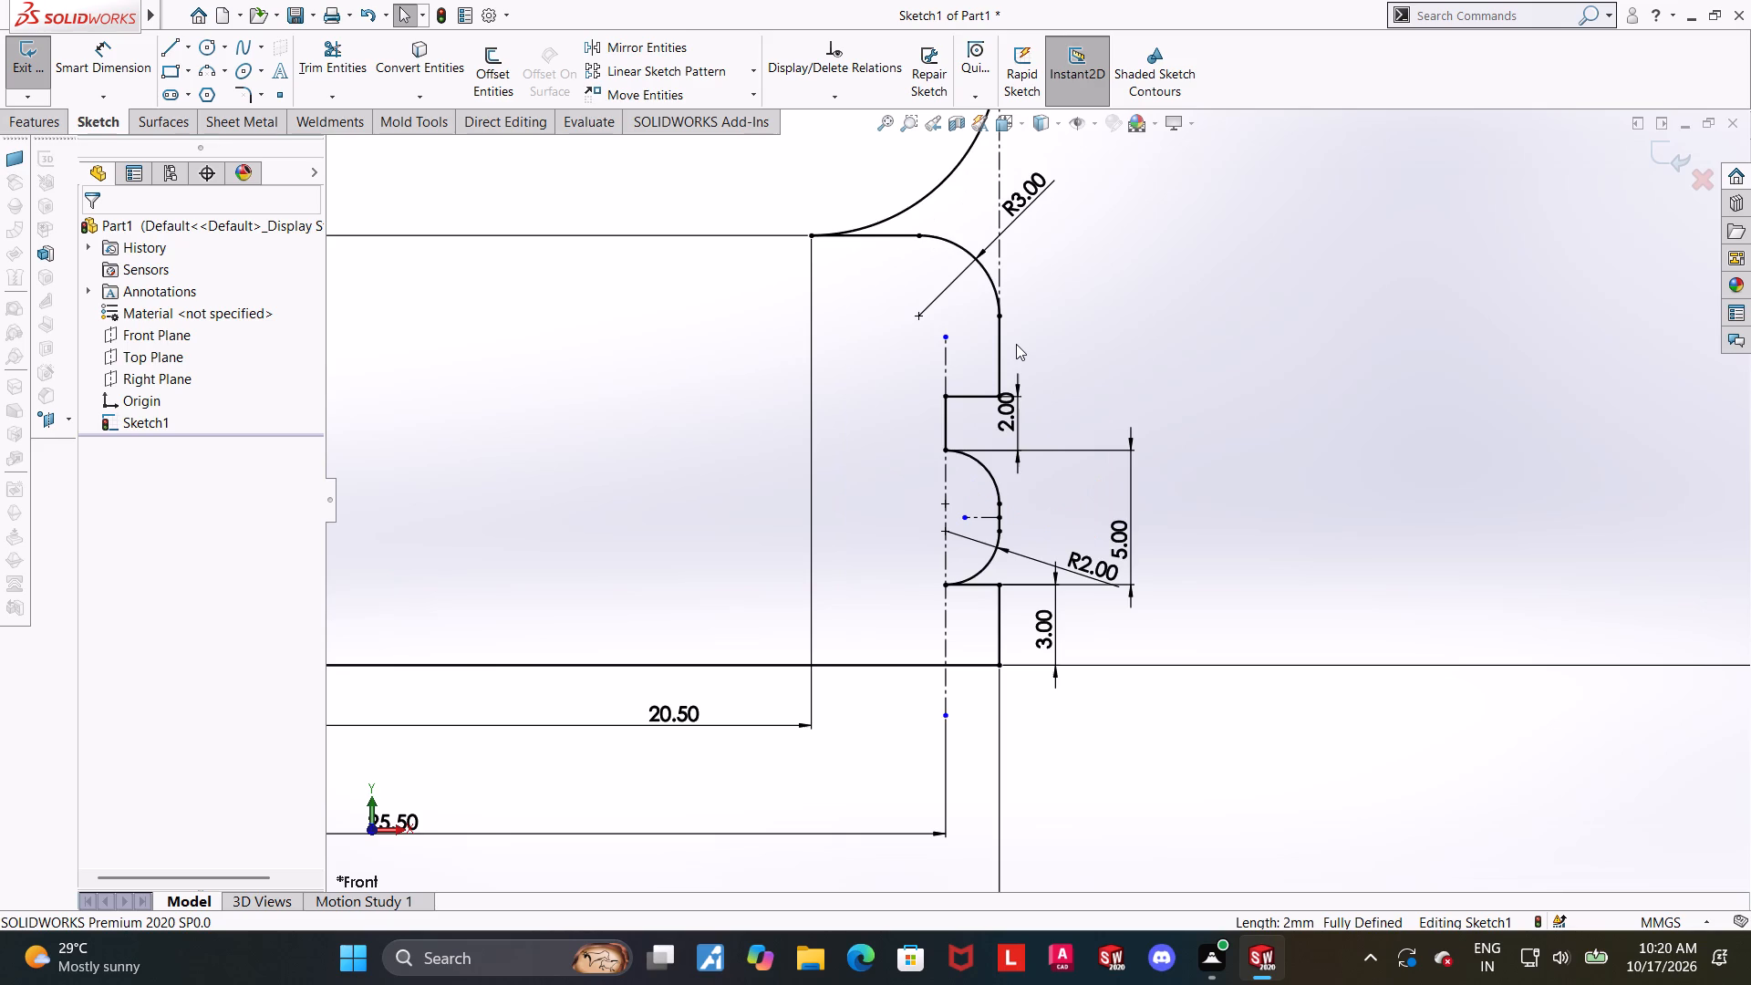
pyautogui.scroll(2, 1016, 344)
pyautogui.scroll(2, 1010, 515)
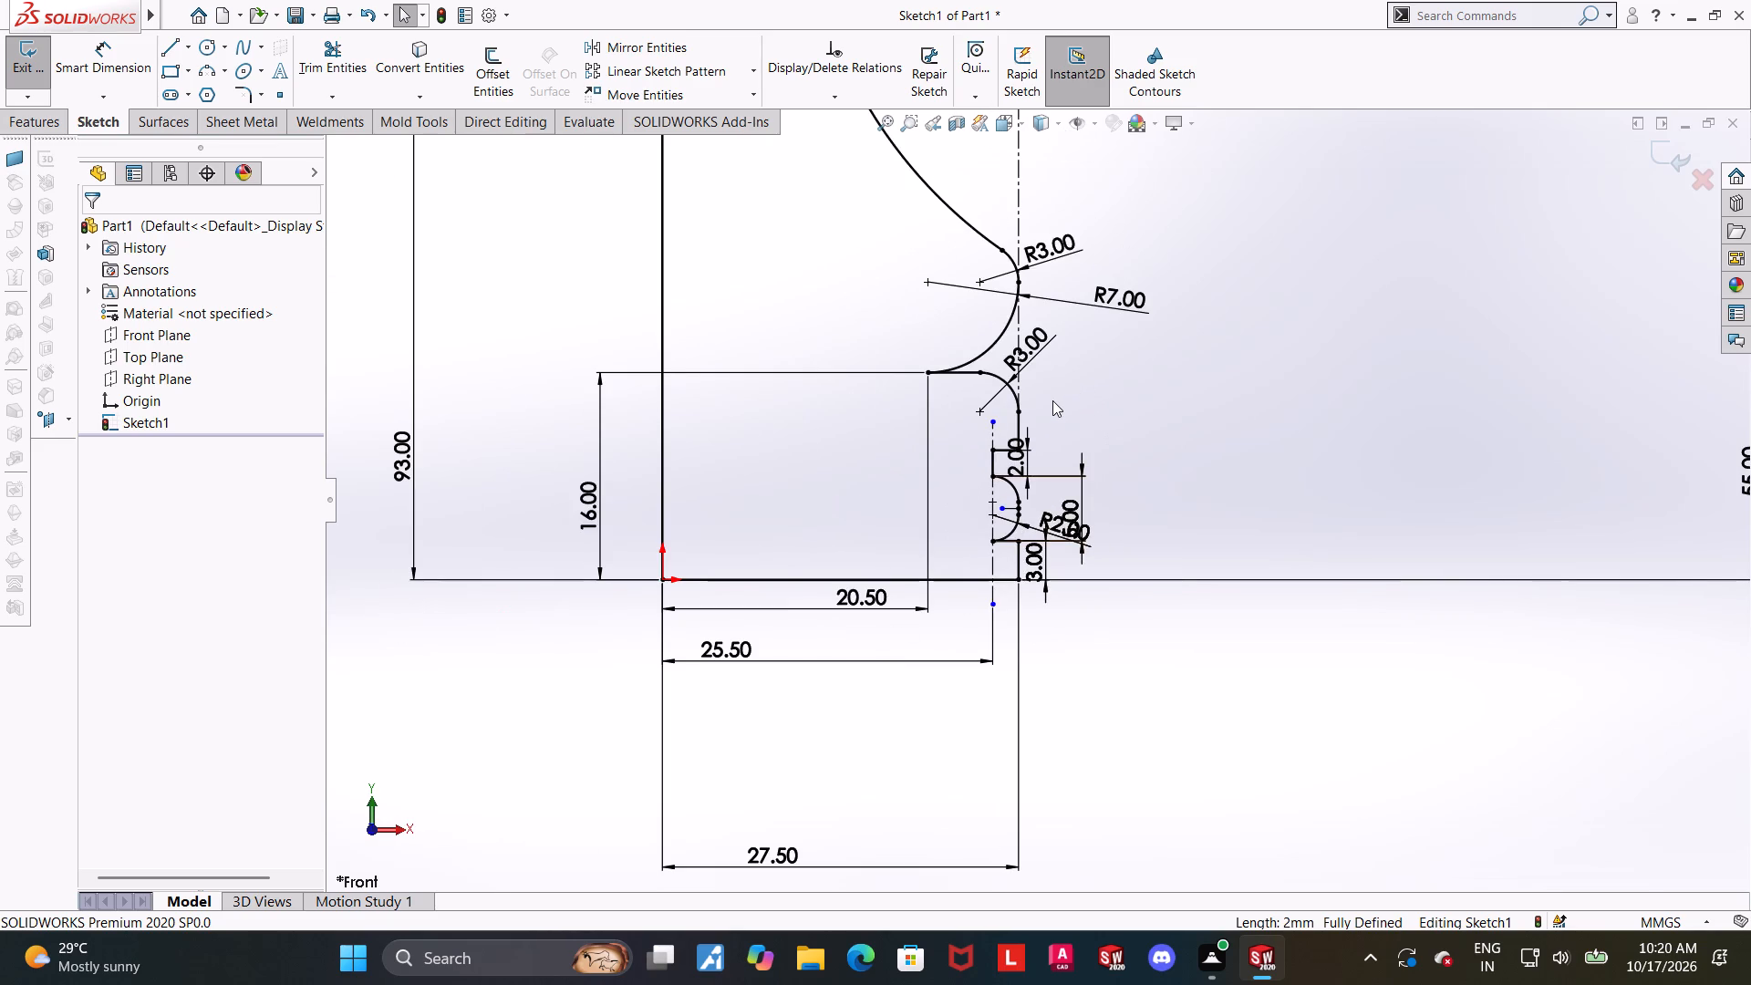
pyautogui.scroll(-2, 1052, 400)
pyautogui.scroll(1, 1052, 427)
pyautogui.scroll(-4, 1102, 496)
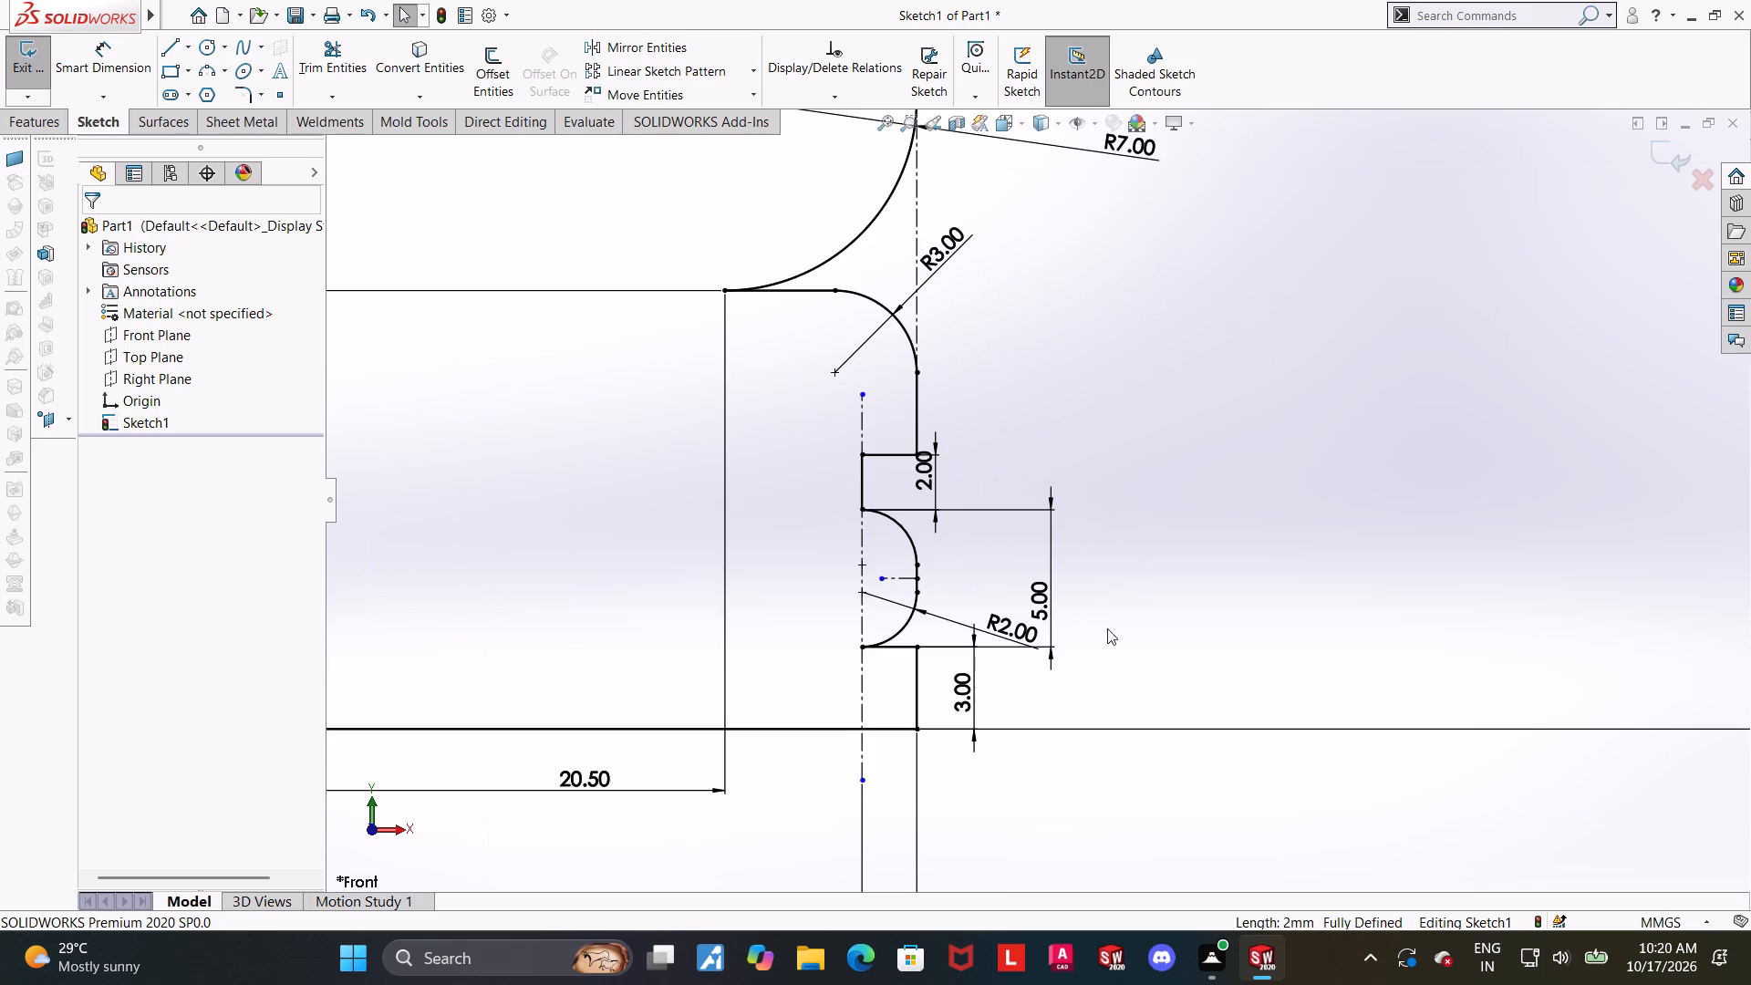
pyautogui.scroll(2, 1060, 600)
pyautogui.scroll(2, 1059, 523)
pyautogui.scroll(-3, 1015, 447)
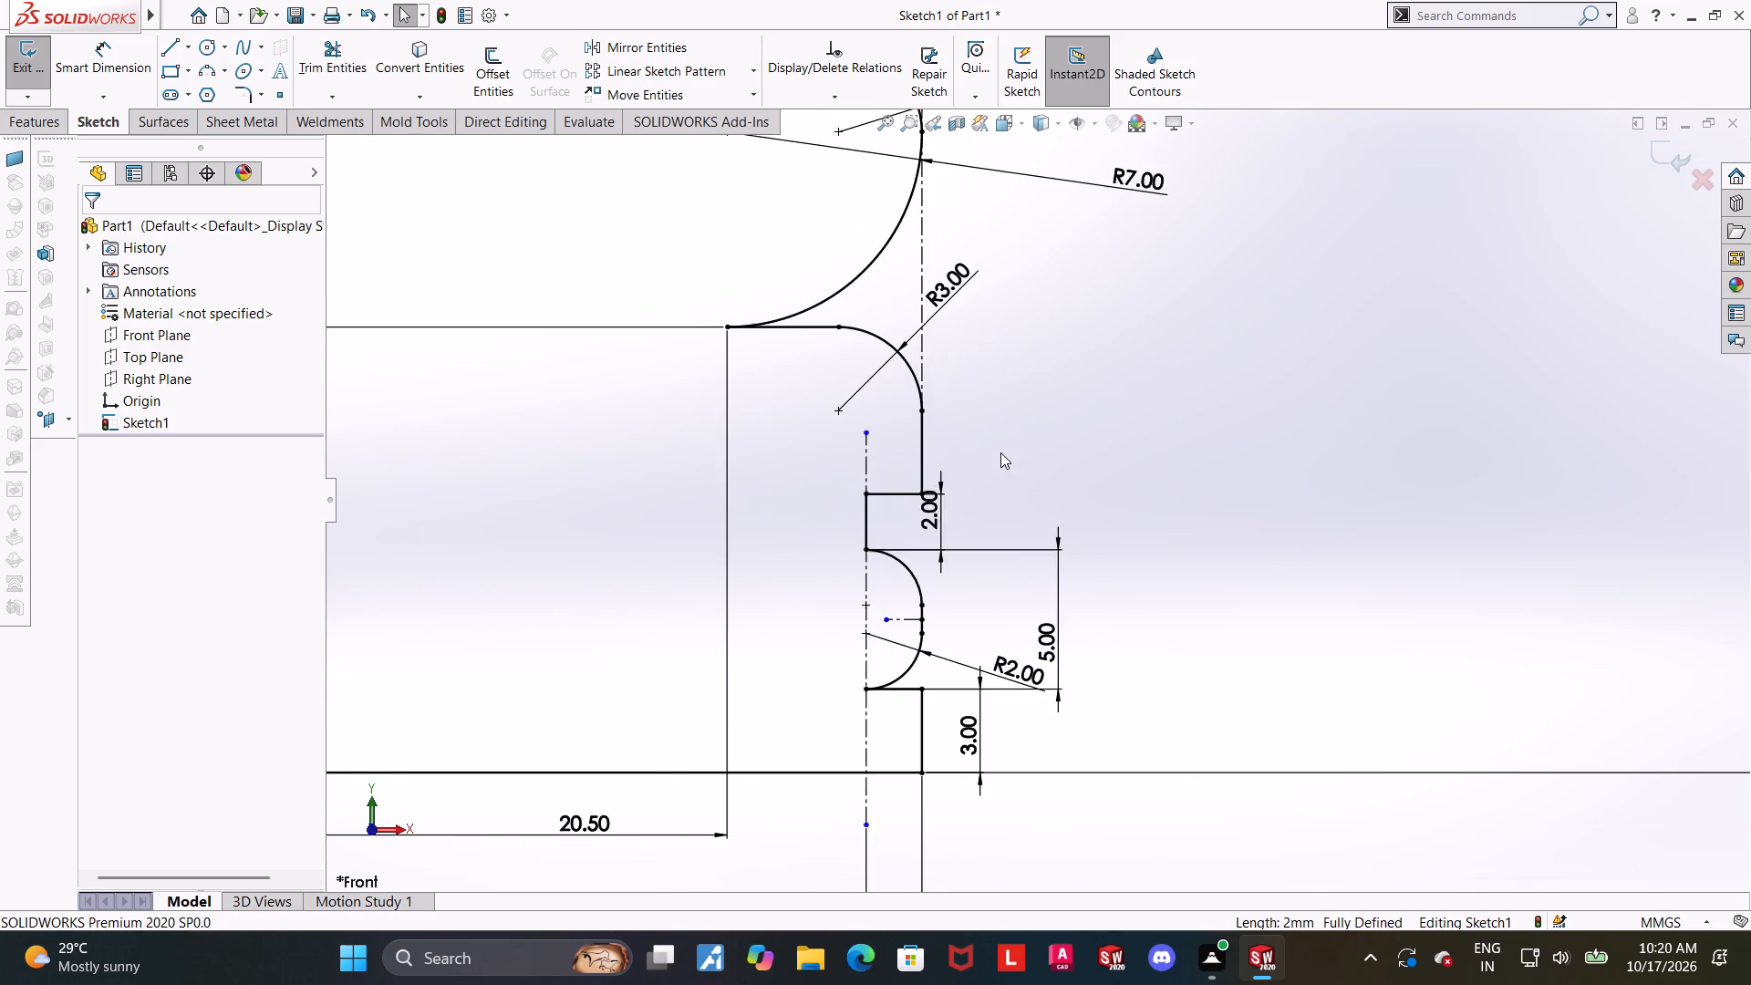
pyautogui.scroll(4, 980, 442)
pyautogui.scroll(-3, 974, 410)
pyautogui.scroll(3, 962, 472)
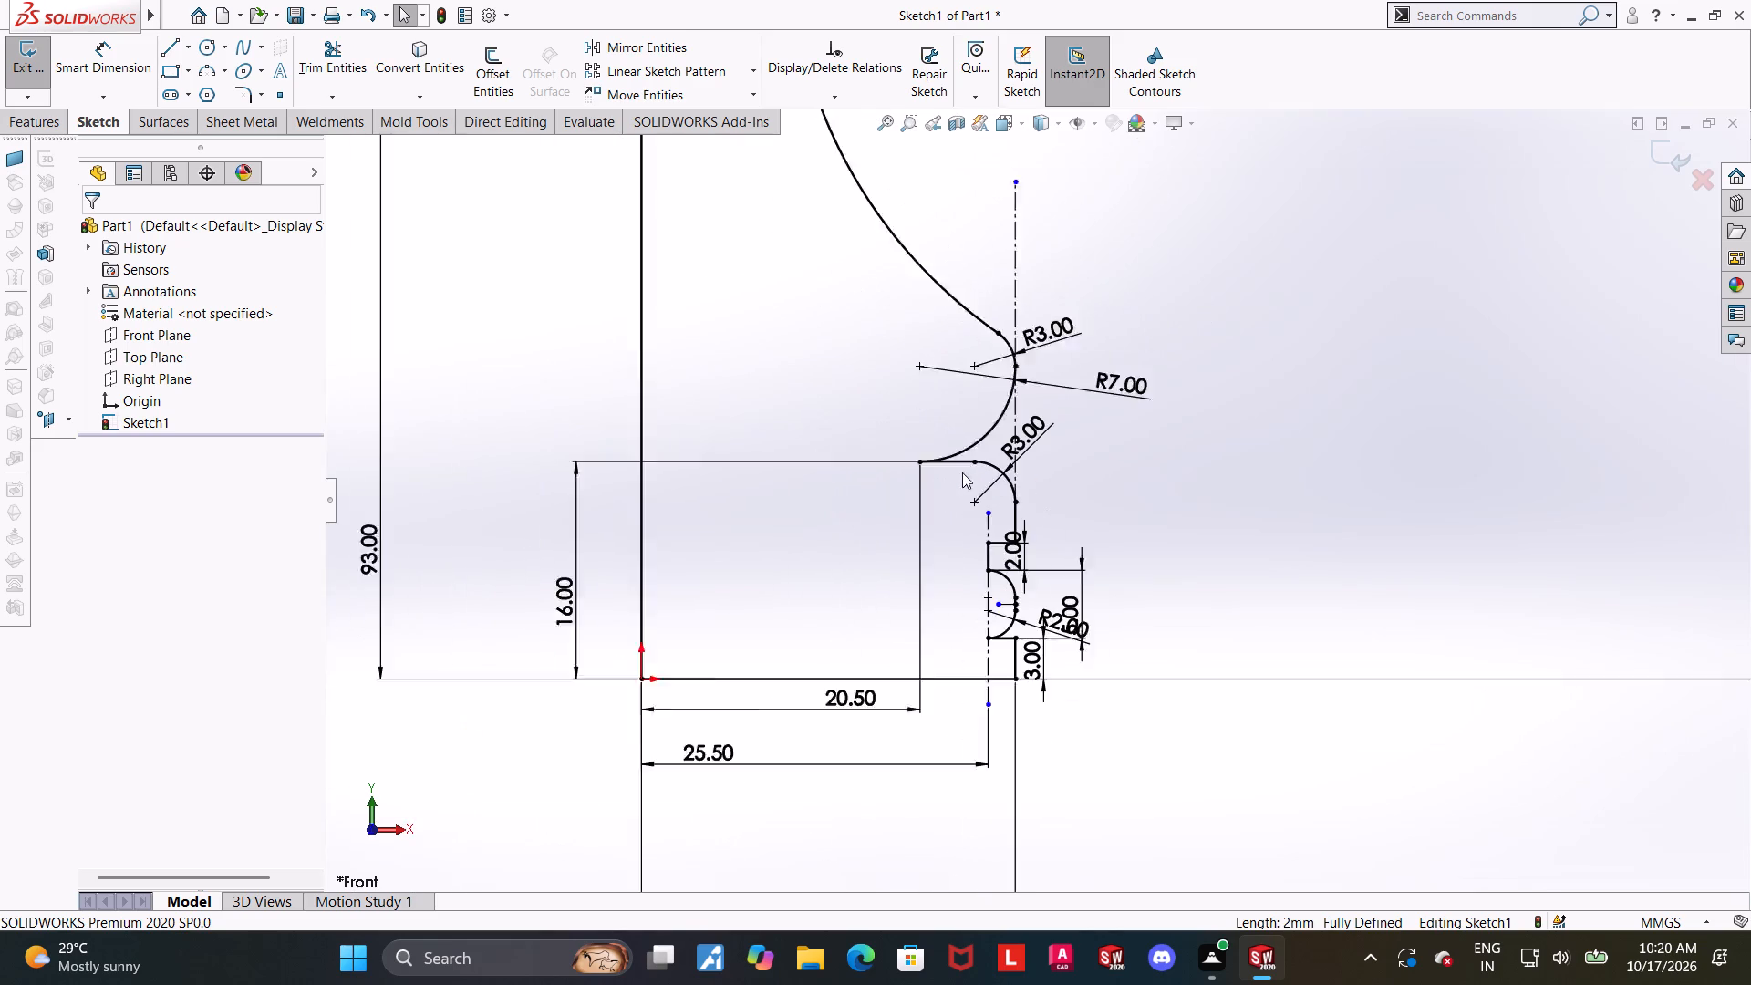
pyautogui.scroll(1, 962, 472)
pyautogui.scroll(-1, 848, 511)
pyautogui.scroll(2, 848, 511)
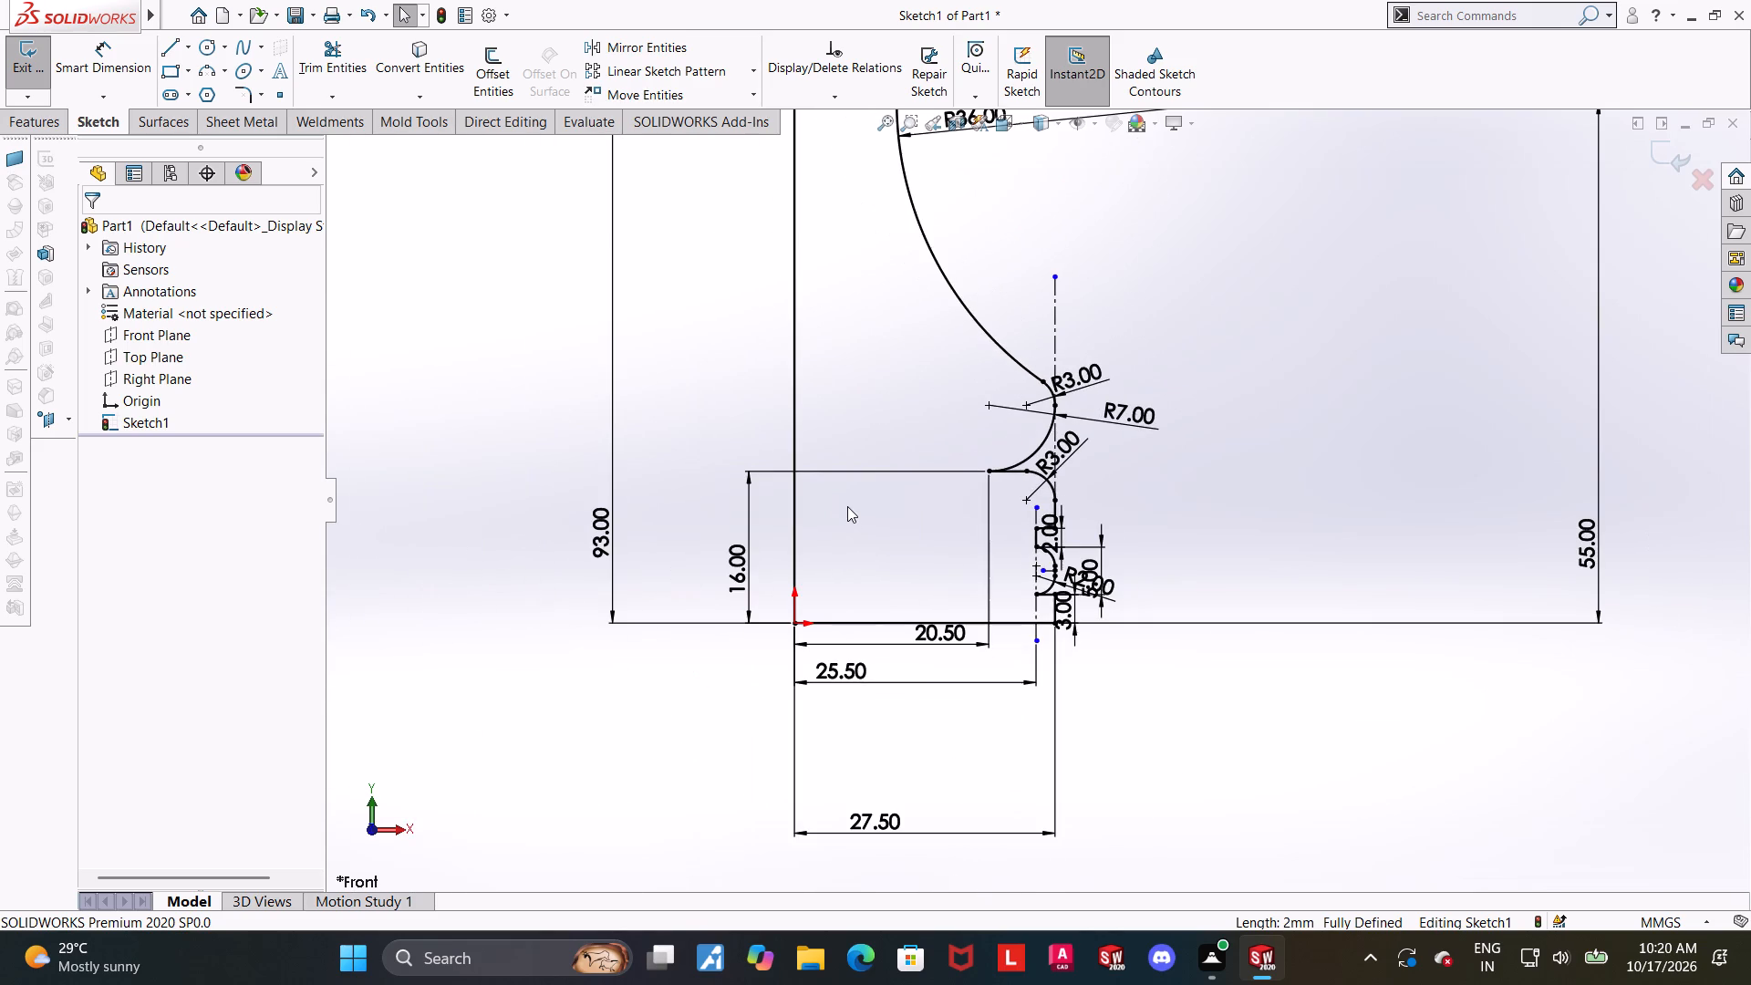
pyautogui.scroll(2, 847, 506)
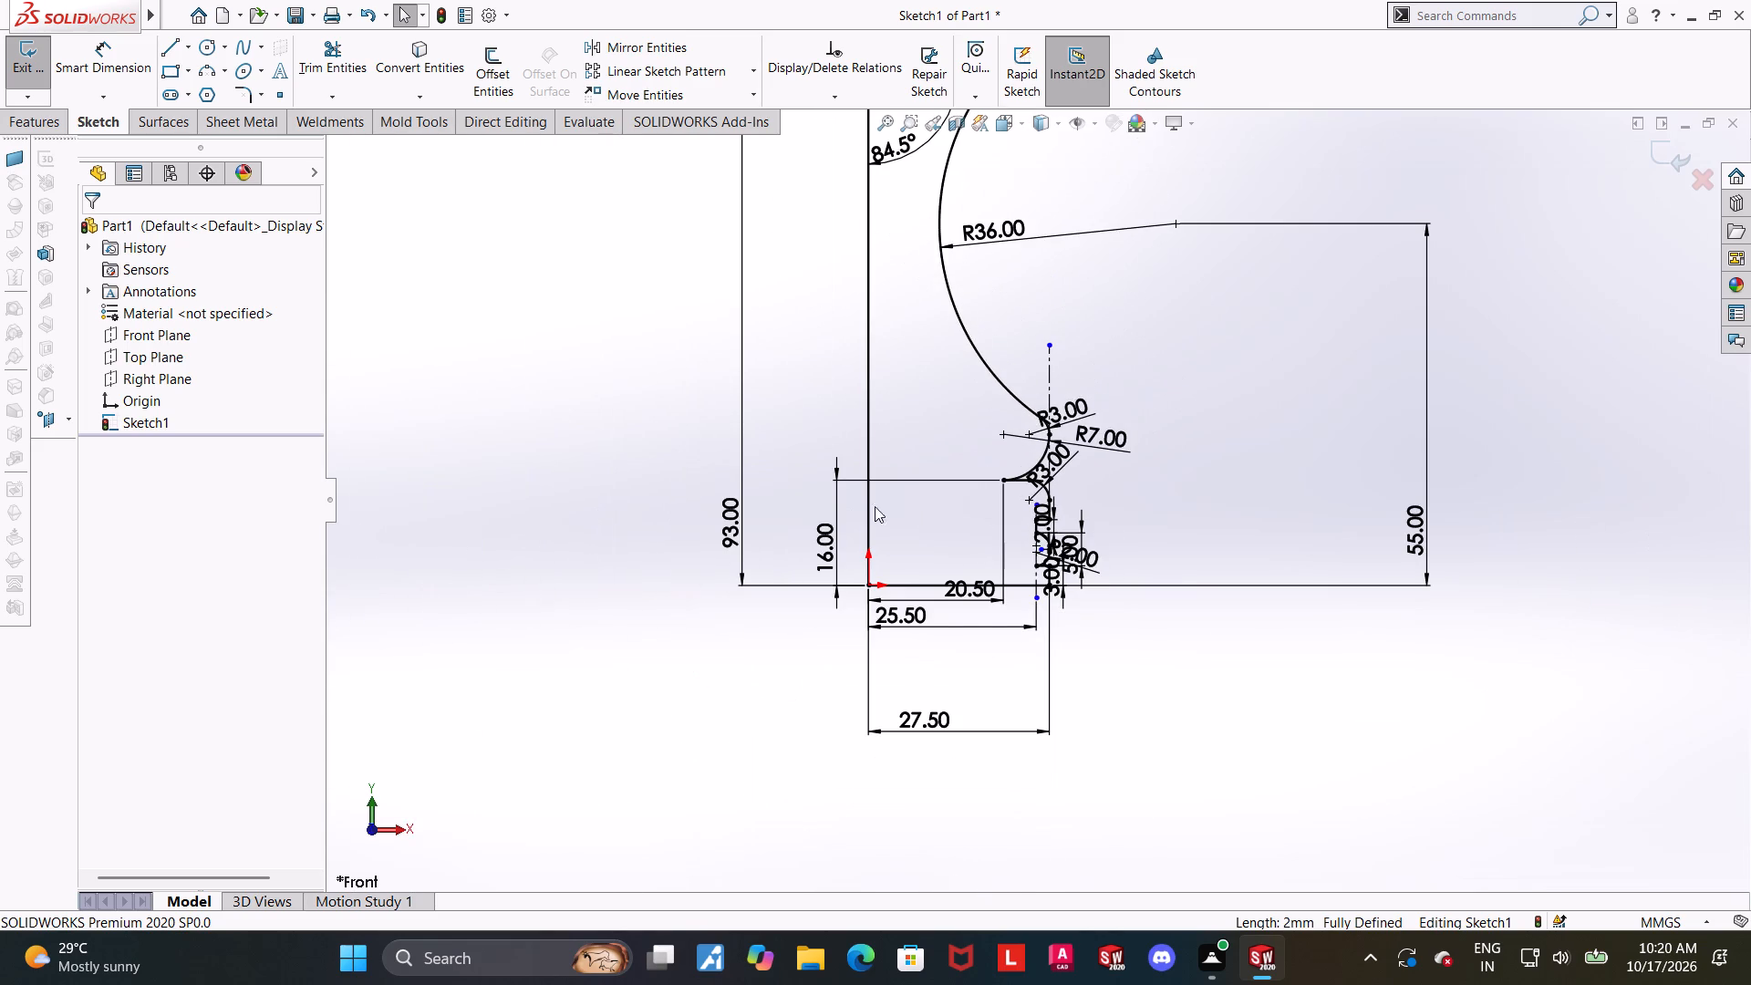
pyautogui.scroll(3, 986, 505)
pyautogui.scroll(-8, 1047, 513)
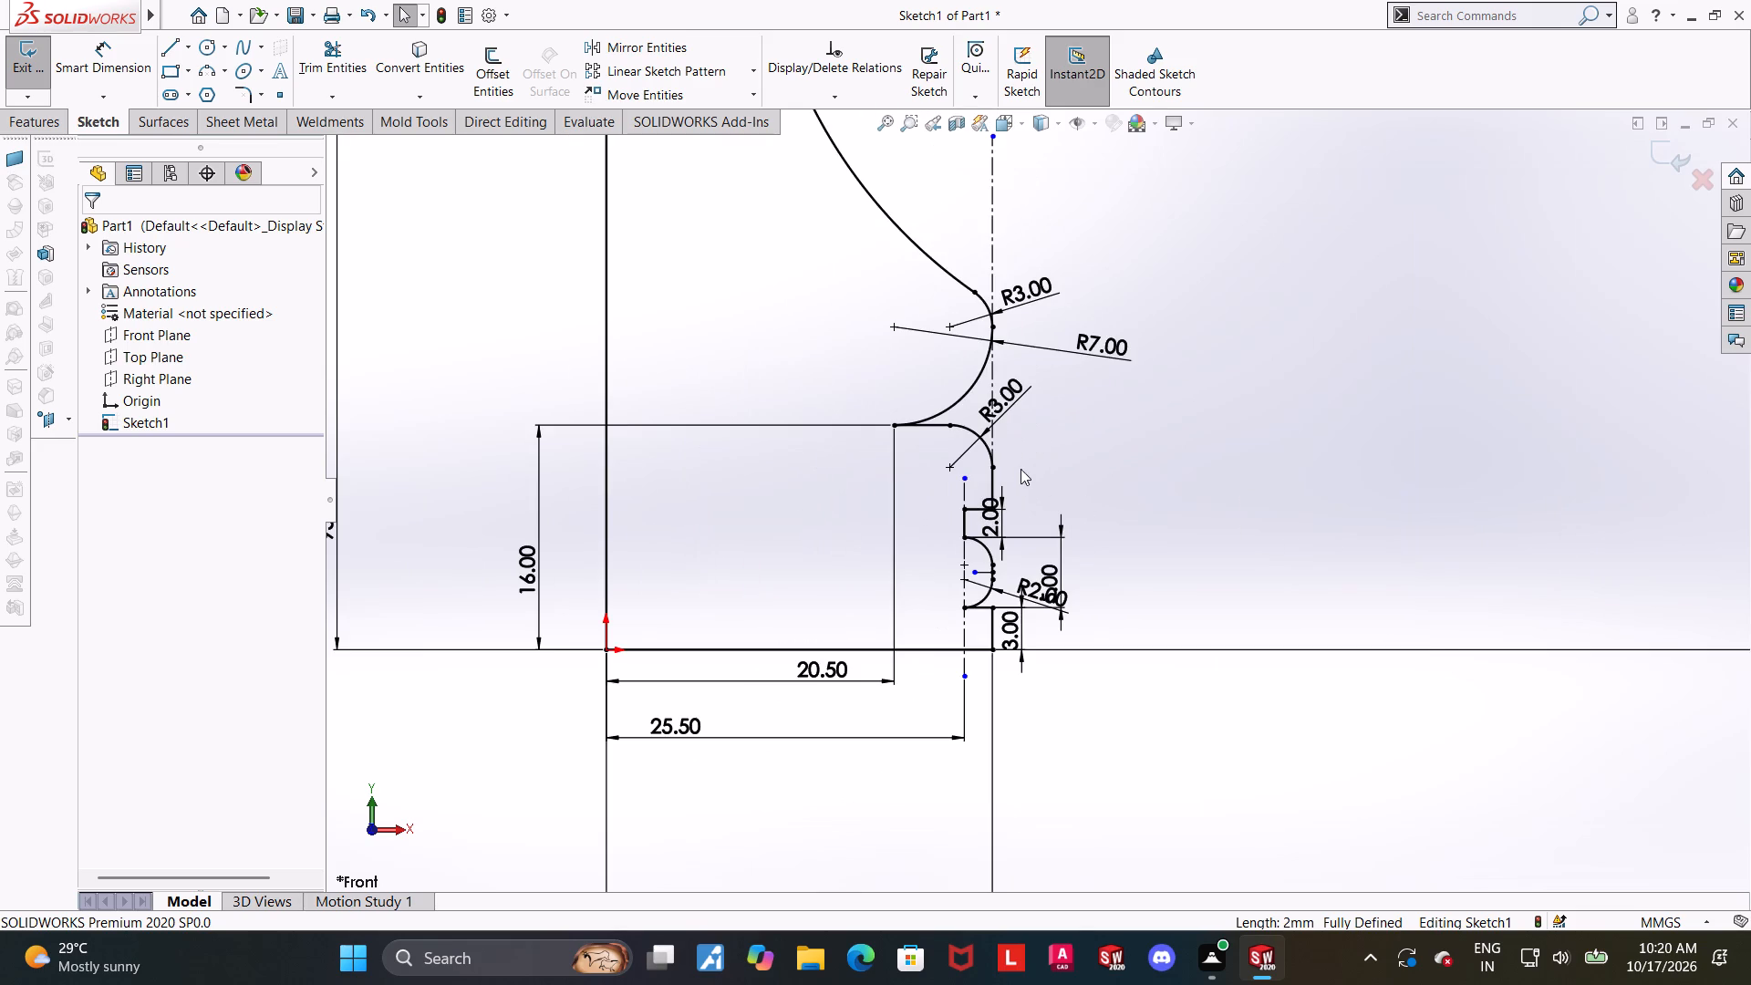
pyautogui.scroll(4, 1015, 460)
pyautogui.scroll(6, 1123, 377)
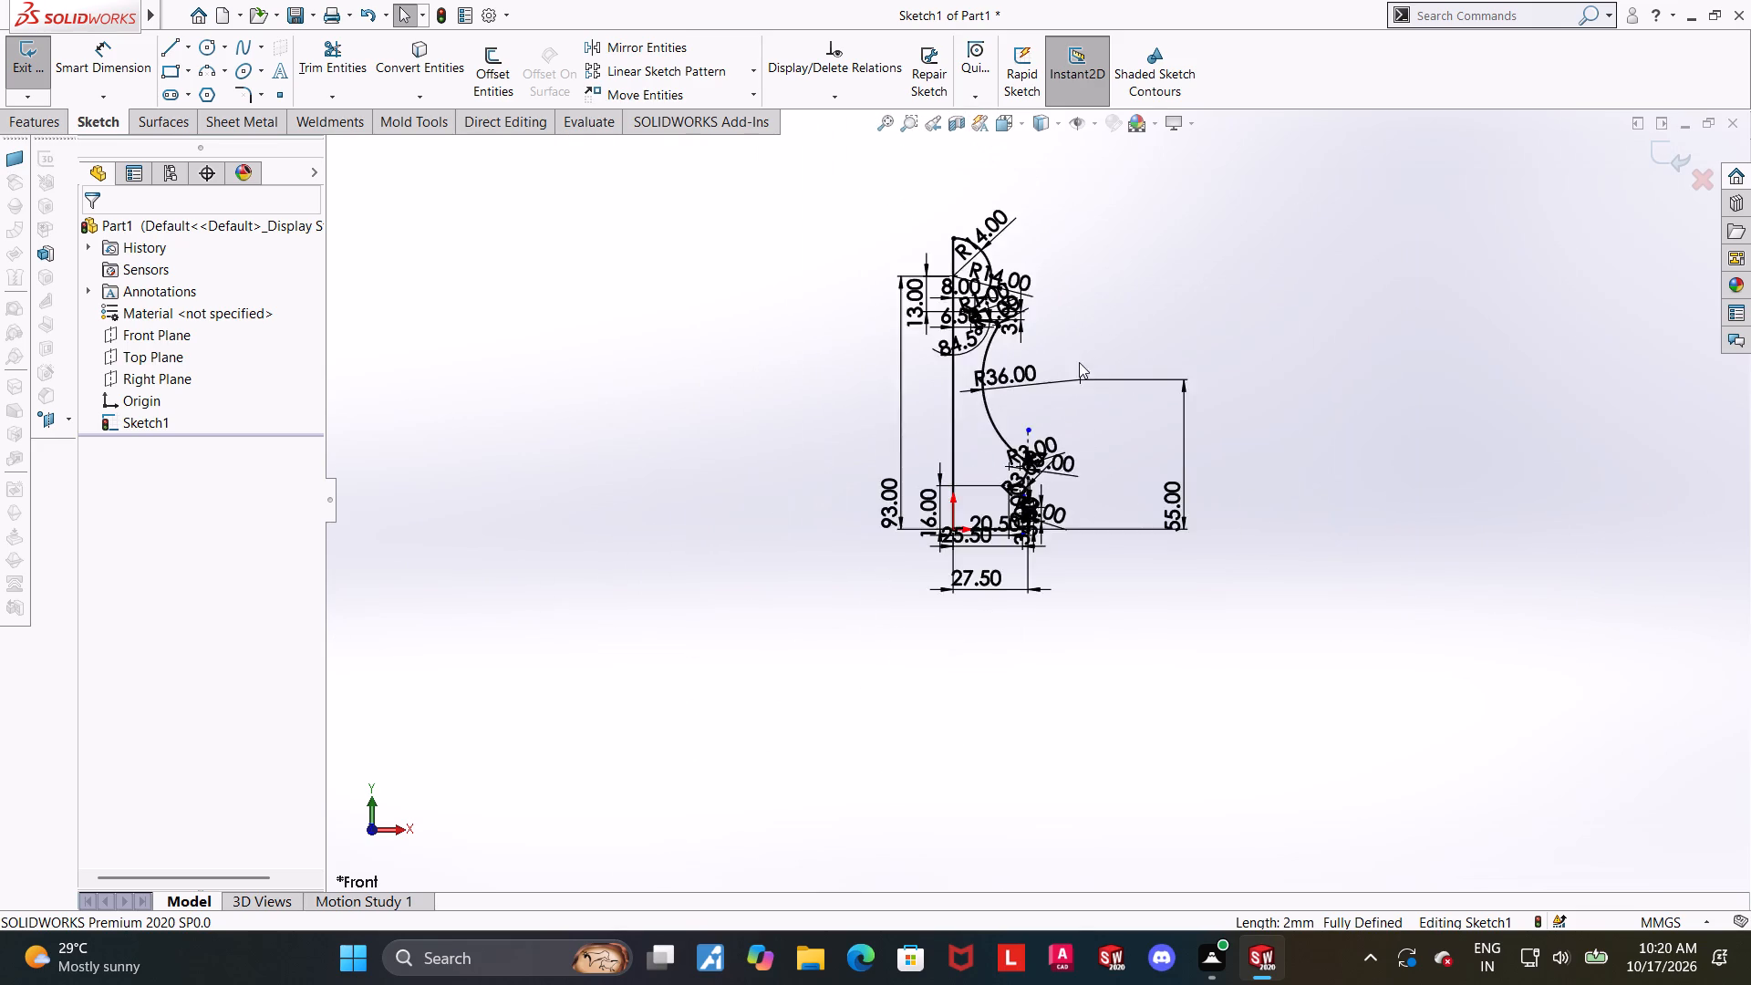
pyautogui.scroll(-3, 1065, 327)
pyautogui.scroll(-2, 1012, 592)
# Exit the completed half-profile sketch.
pyautogui.click(1667, 151)
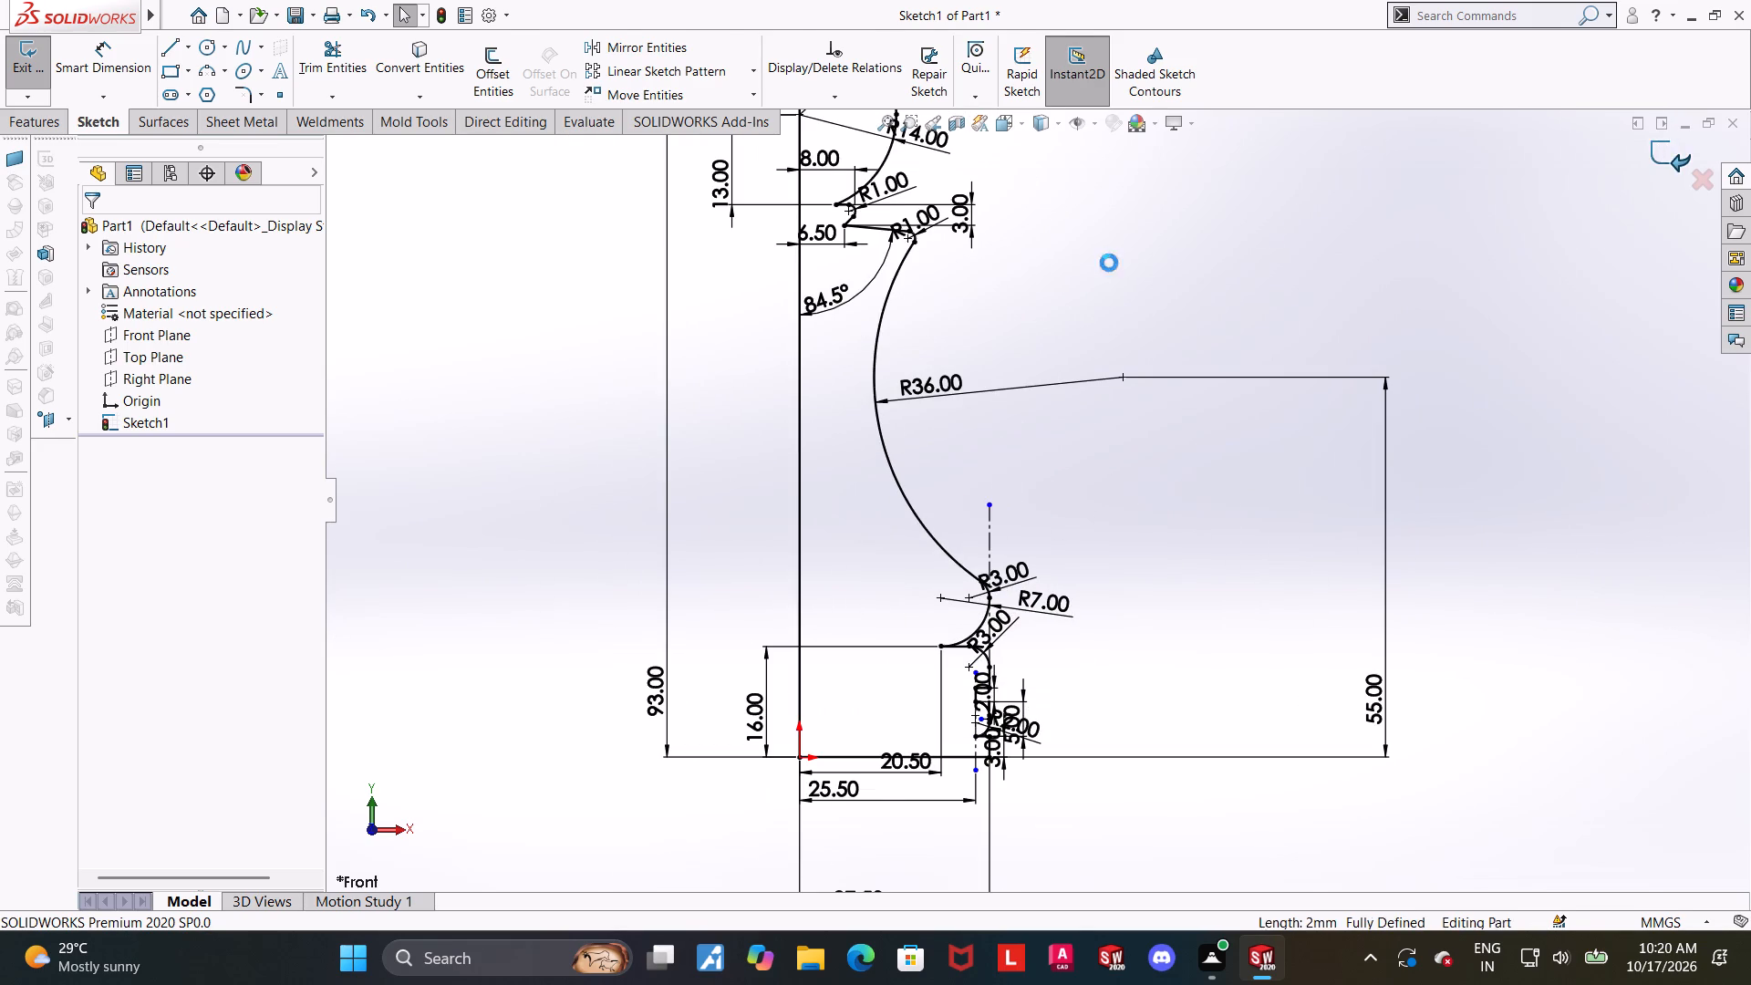
pyautogui.scroll(4, 969, 288)
pyautogui.moveTo(1076, 279); pyautogui.dragTo(1055, 316, button='middle')
pyautogui.scroll(-4, 1064, 371)
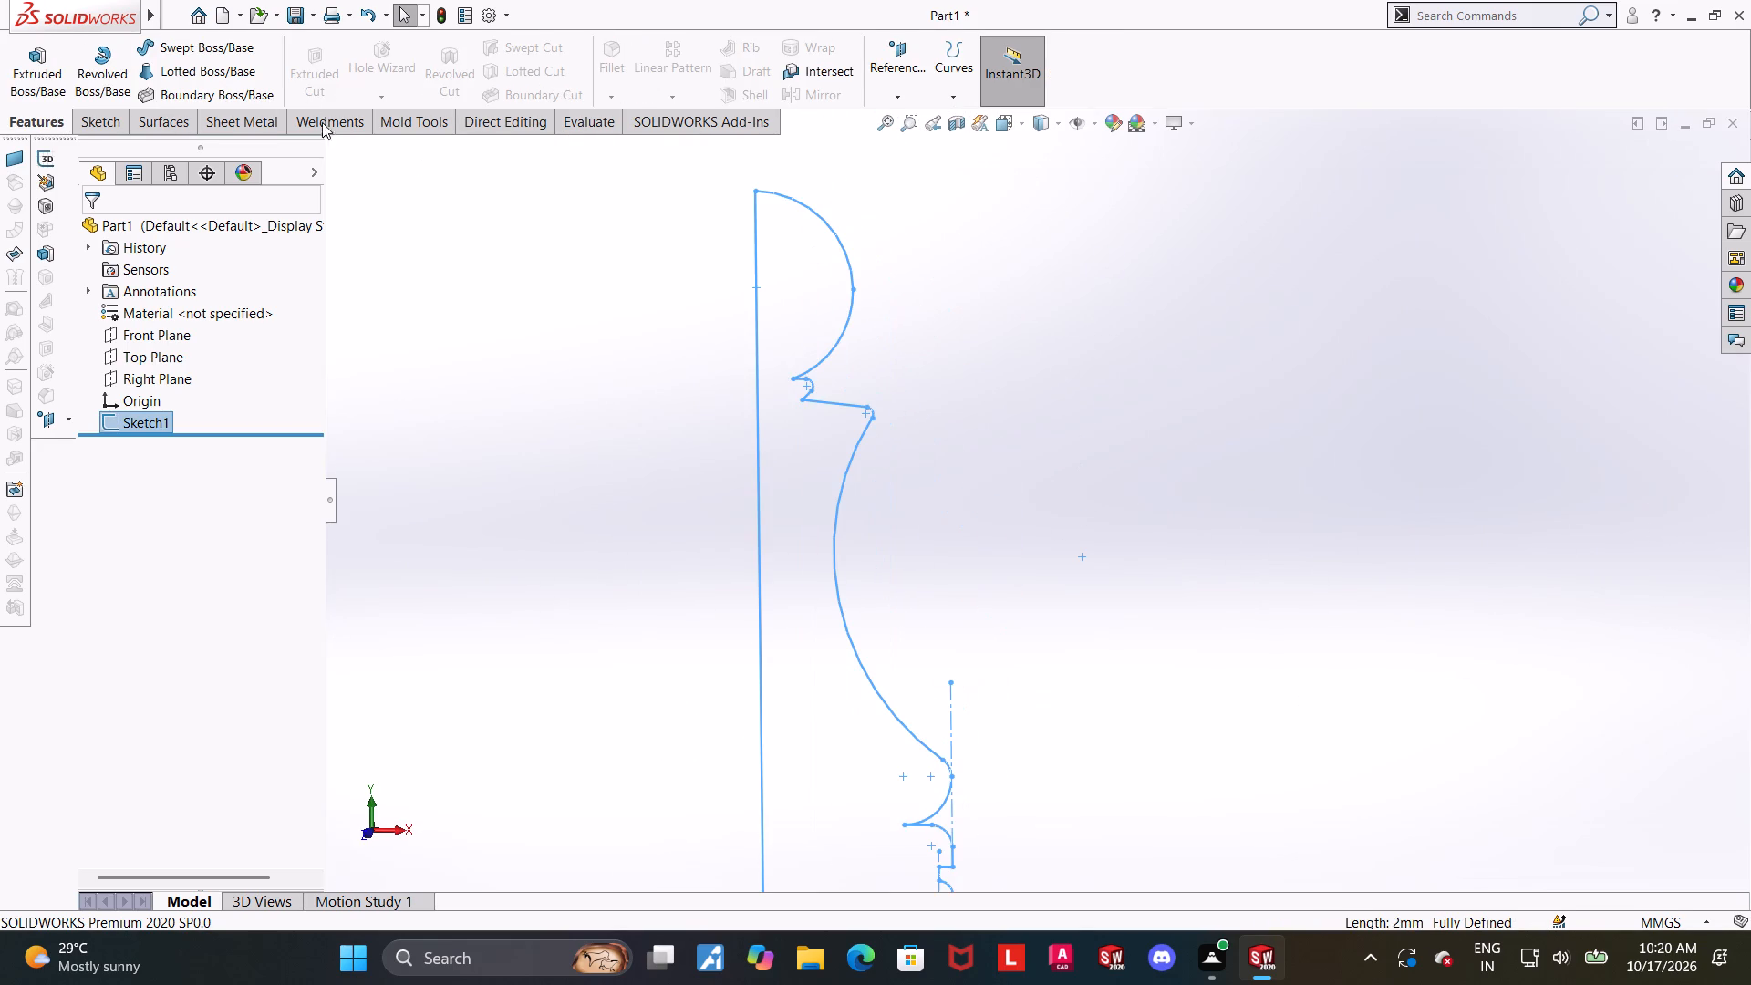
# Revolve the half-profile sketch 360 degrees about its long vertical line to create the solid pawn.
pyautogui.click(95, 61)
pyautogui.click(762, 524)
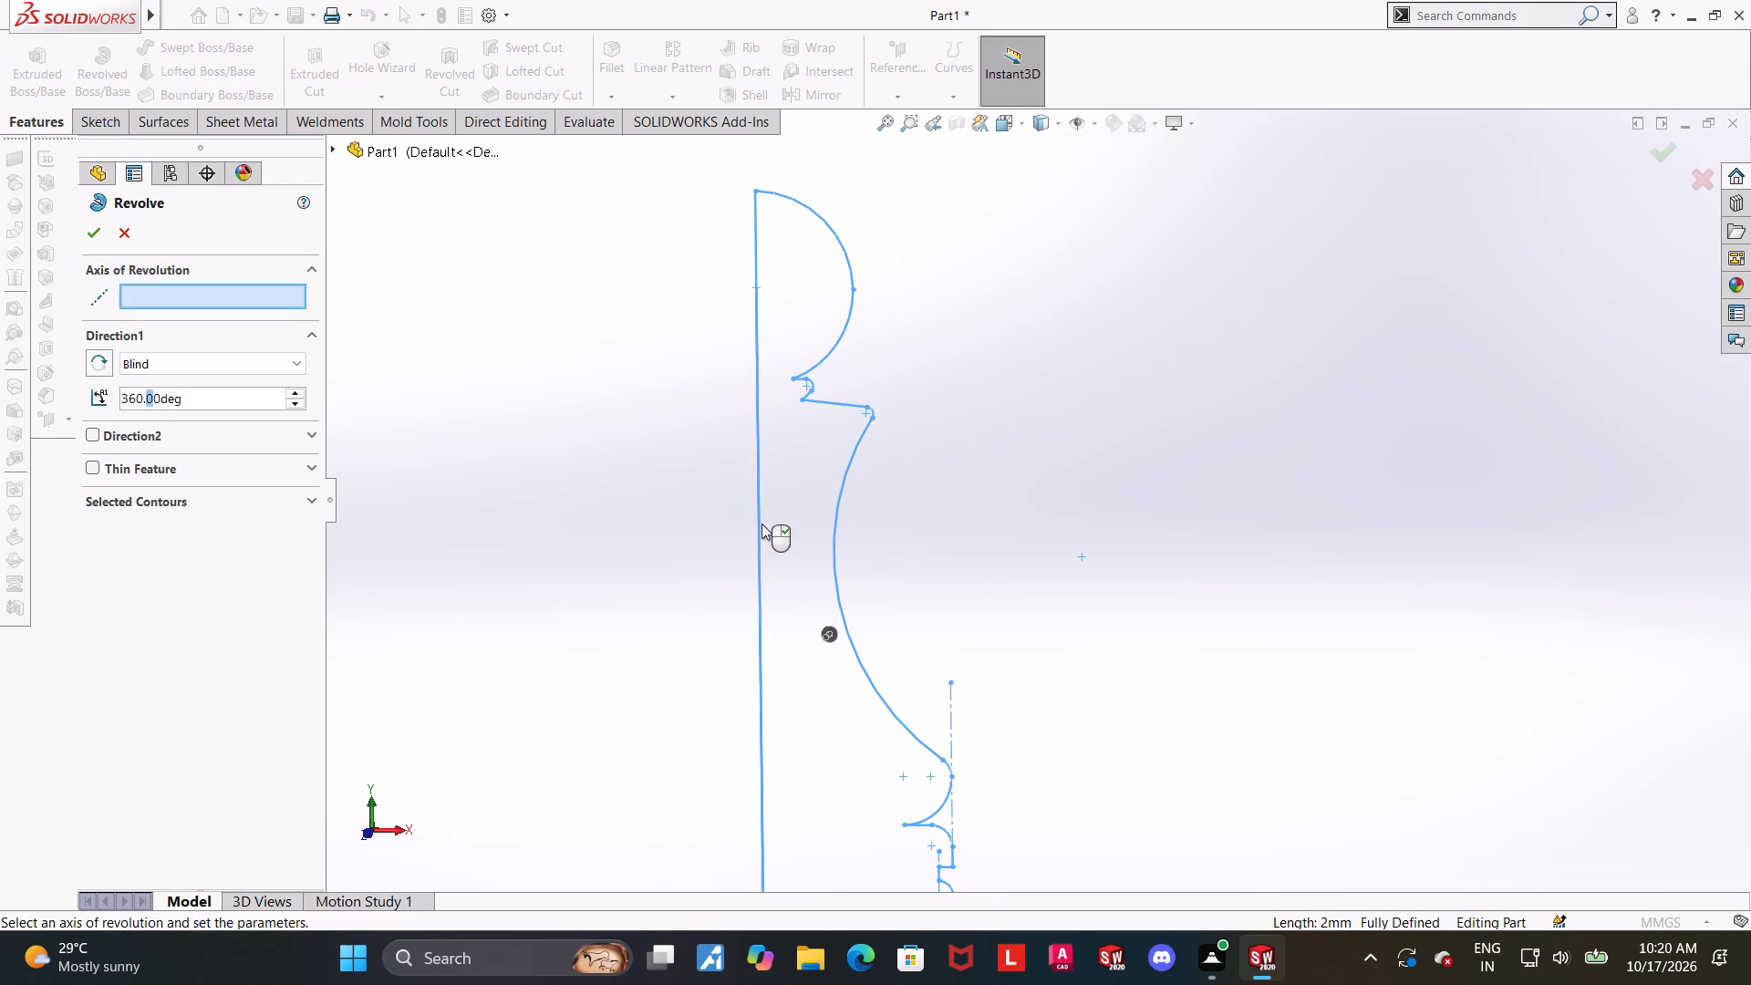
pyautogui.scroll(4, 762, 526)
pyautogui.click(103, 231)
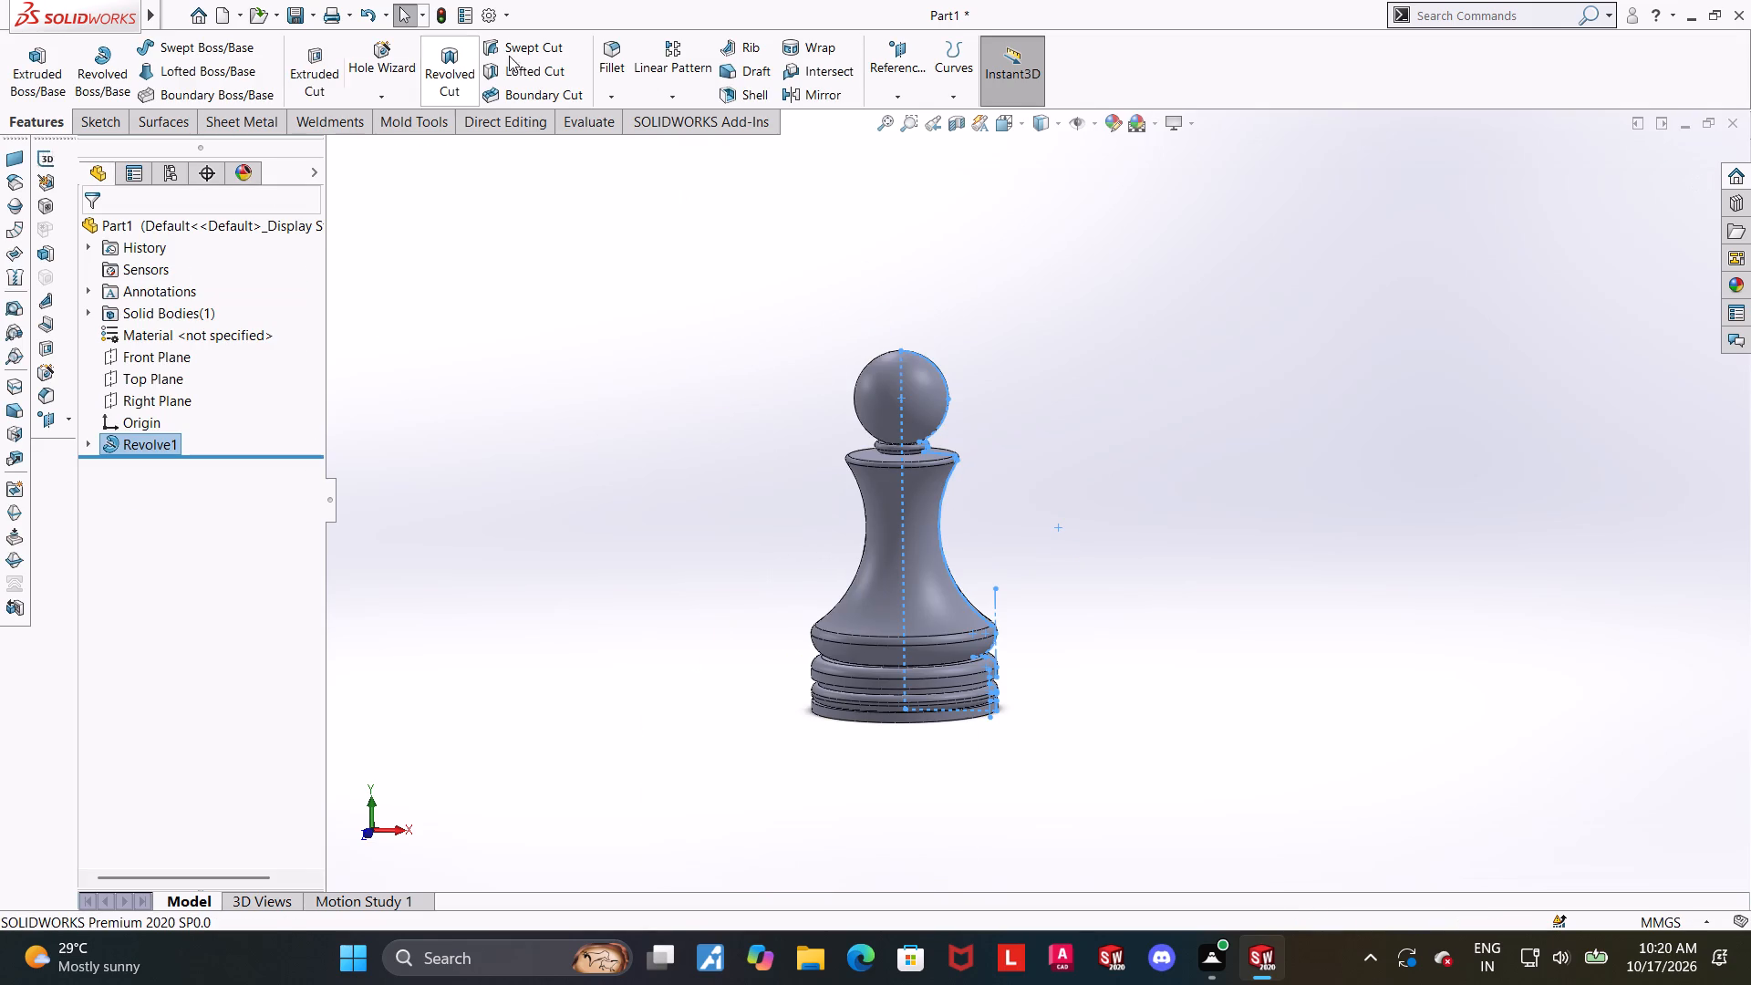
# Fillet the upper outer edge of the lowest base disc with a 2 mm radius.
pyautogui.click(603, 67)
pyautogui.scroll(-4, 1035, 767)
pyautogui.scroll(-4, 964, 642)
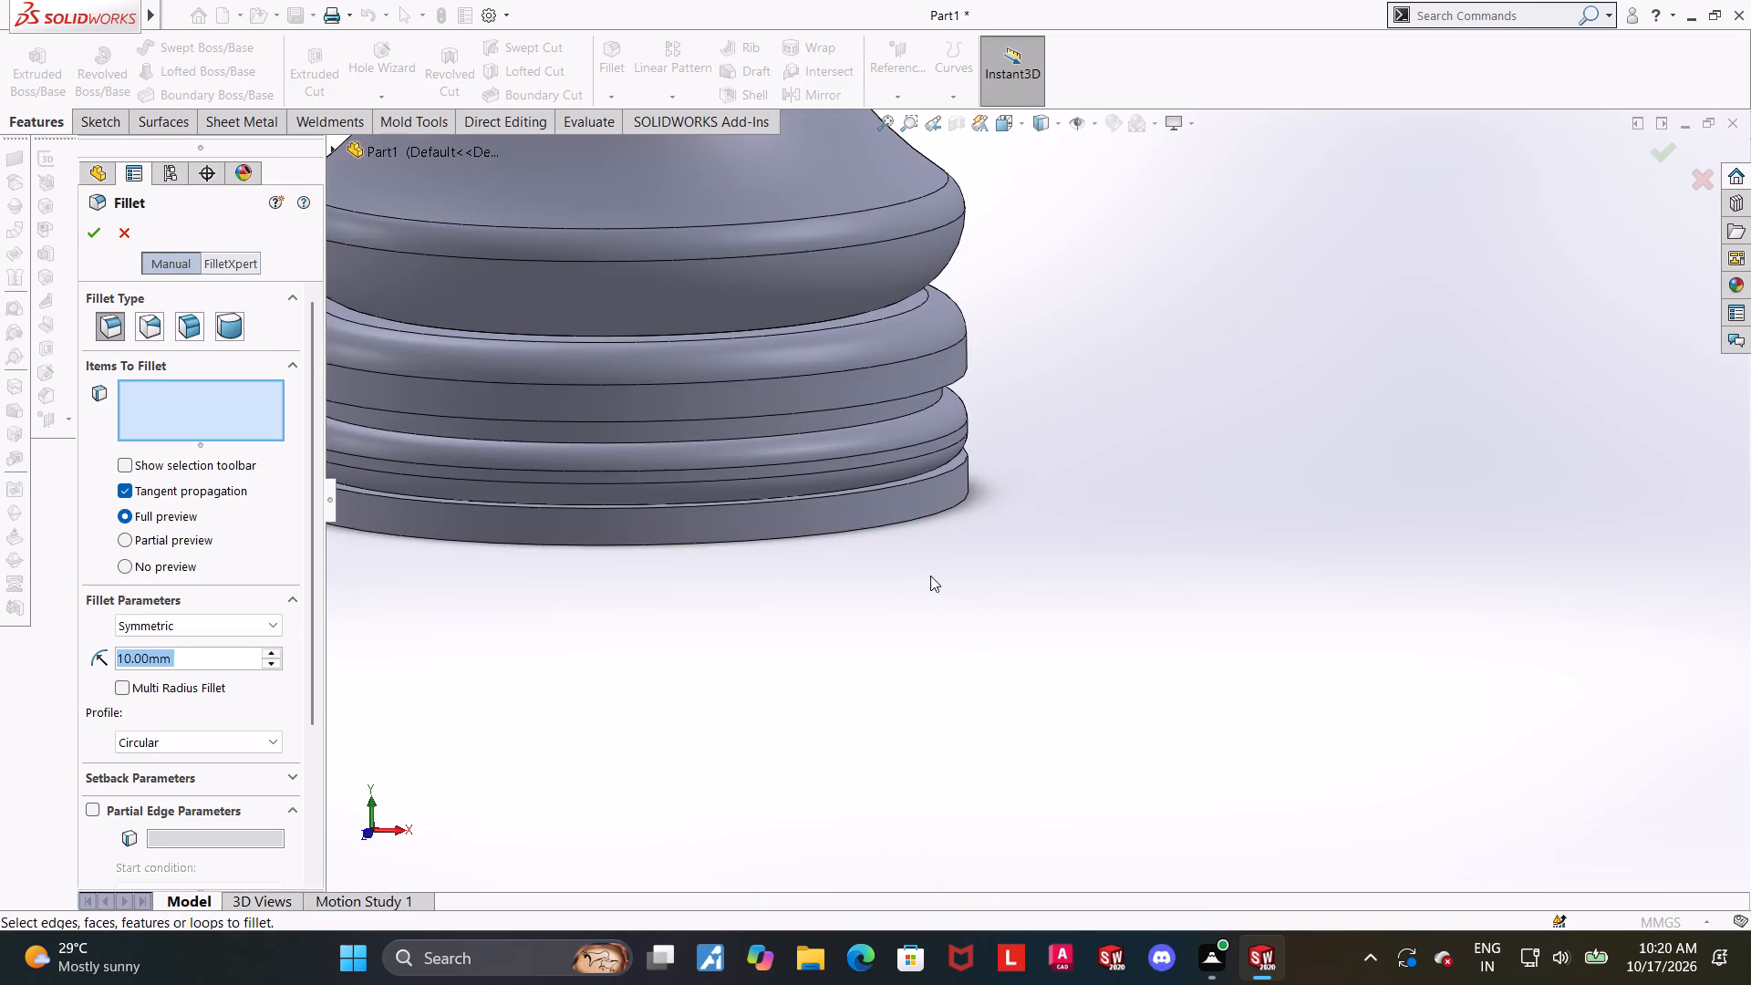
pyautogui.scroll(-4, 654, 333)
pyautogui.press('2')
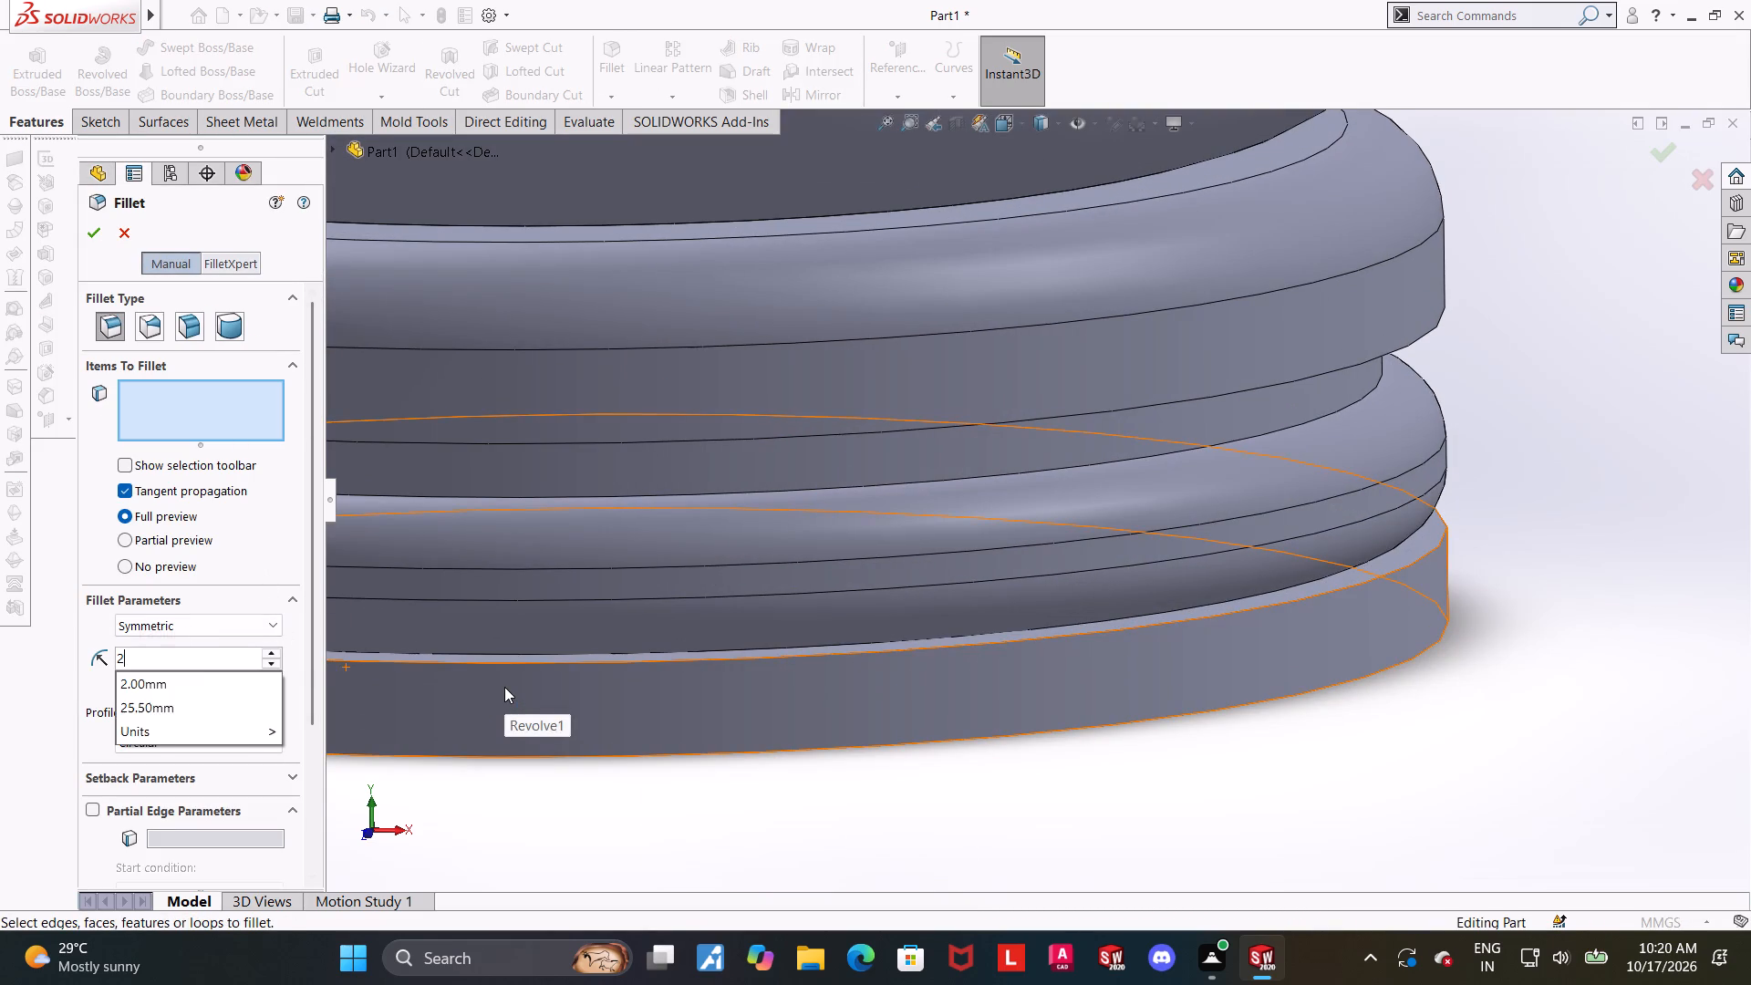
pyautogui.press('Return')
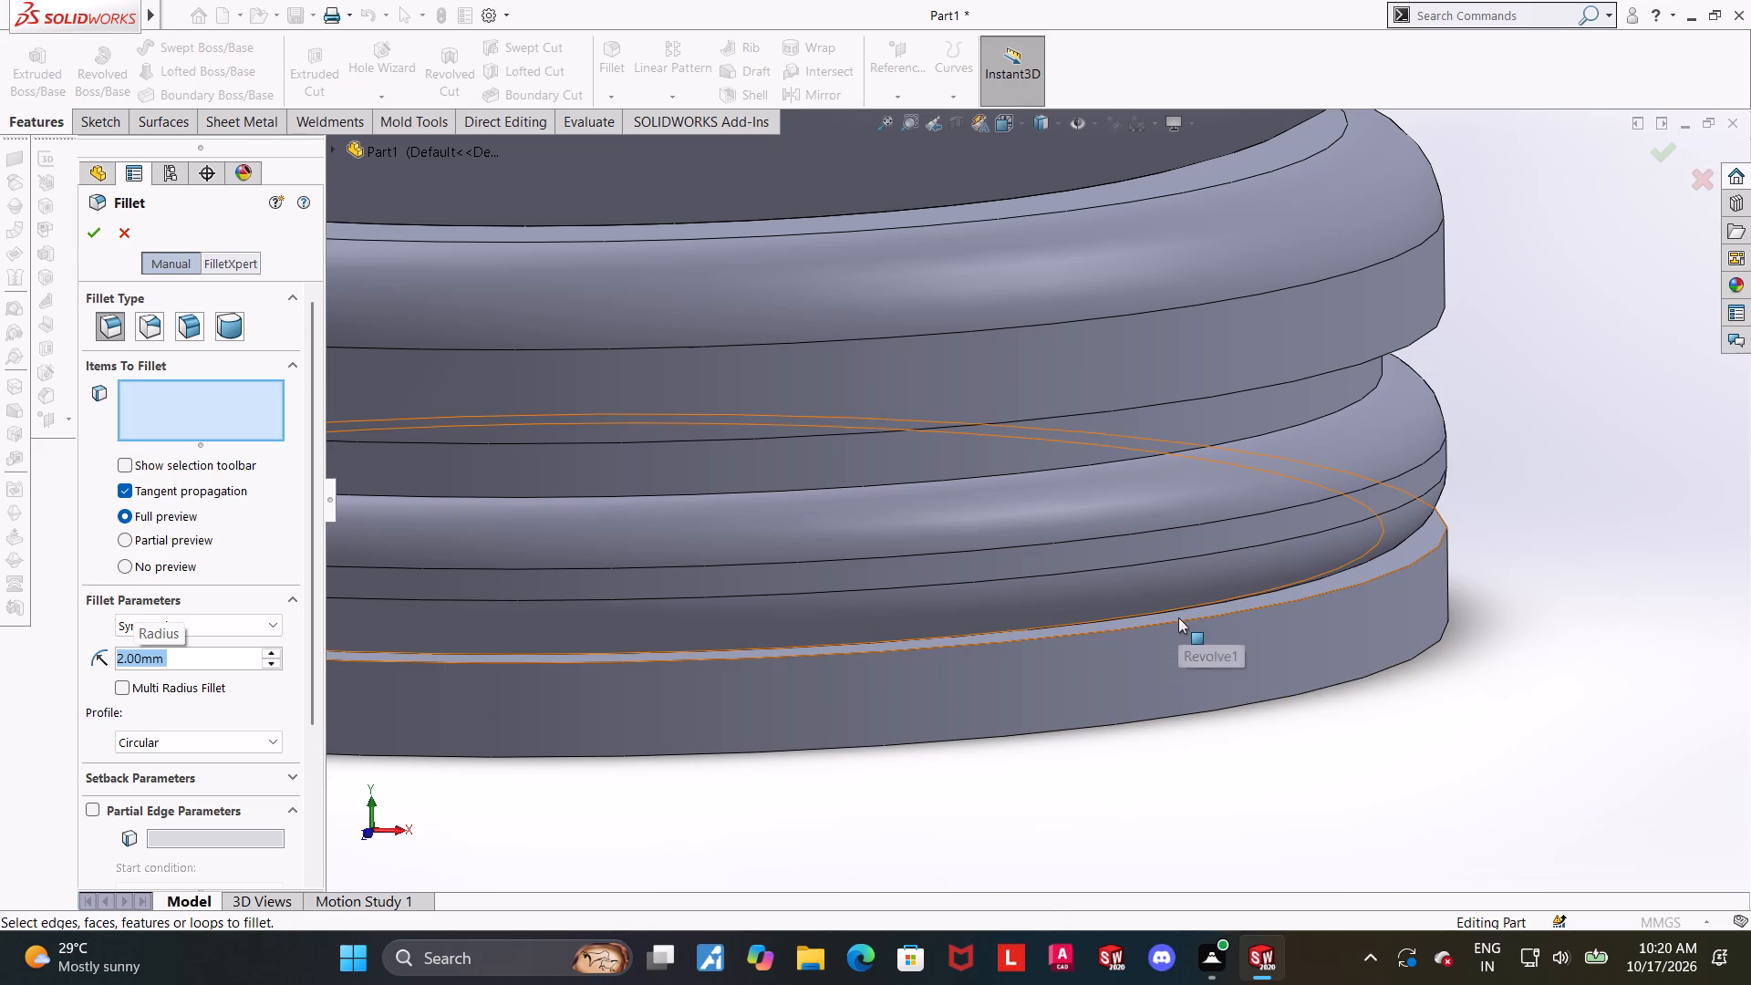
pyautogui.click(1178, 620)
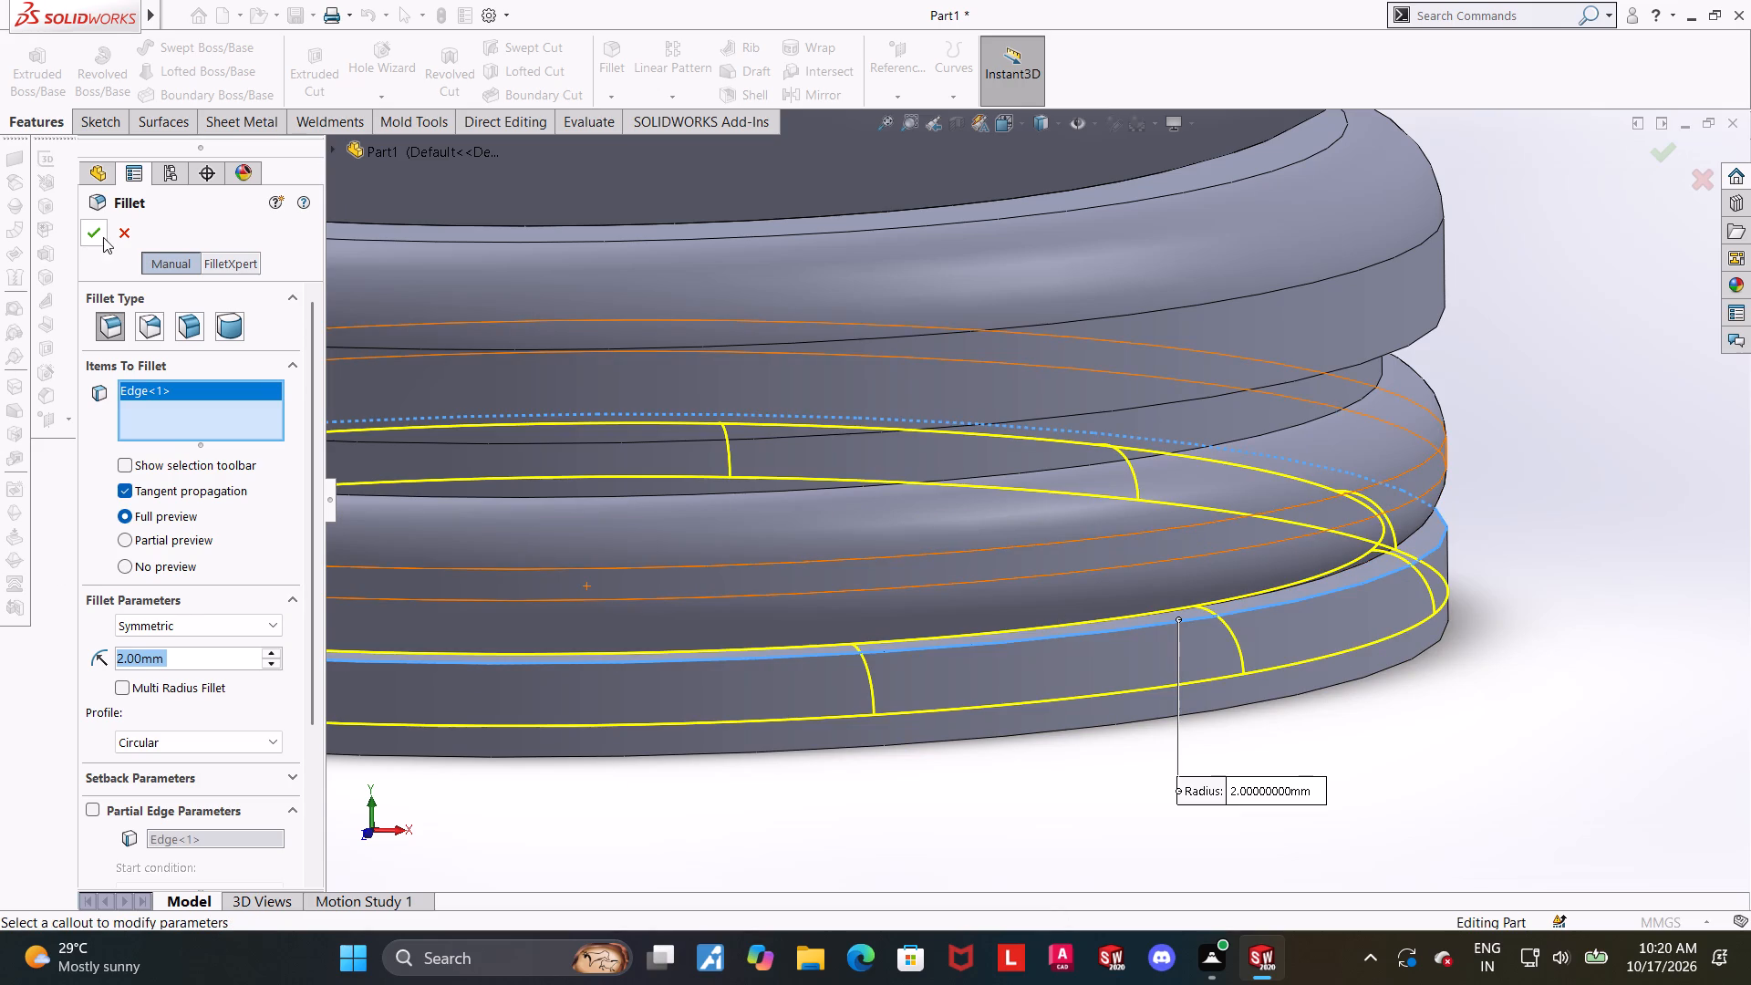
pyautogui.click(99, 233)
pyautogui.click(1509, 653)
# Examine the revolved pawn and its filleted base from the front and from oblique angles.
pyautogui.scroll(6, 1511, 668)
pyautogui.moveTo(1248, 574); pyautogui.dragTo(1263, 575, button='middle')
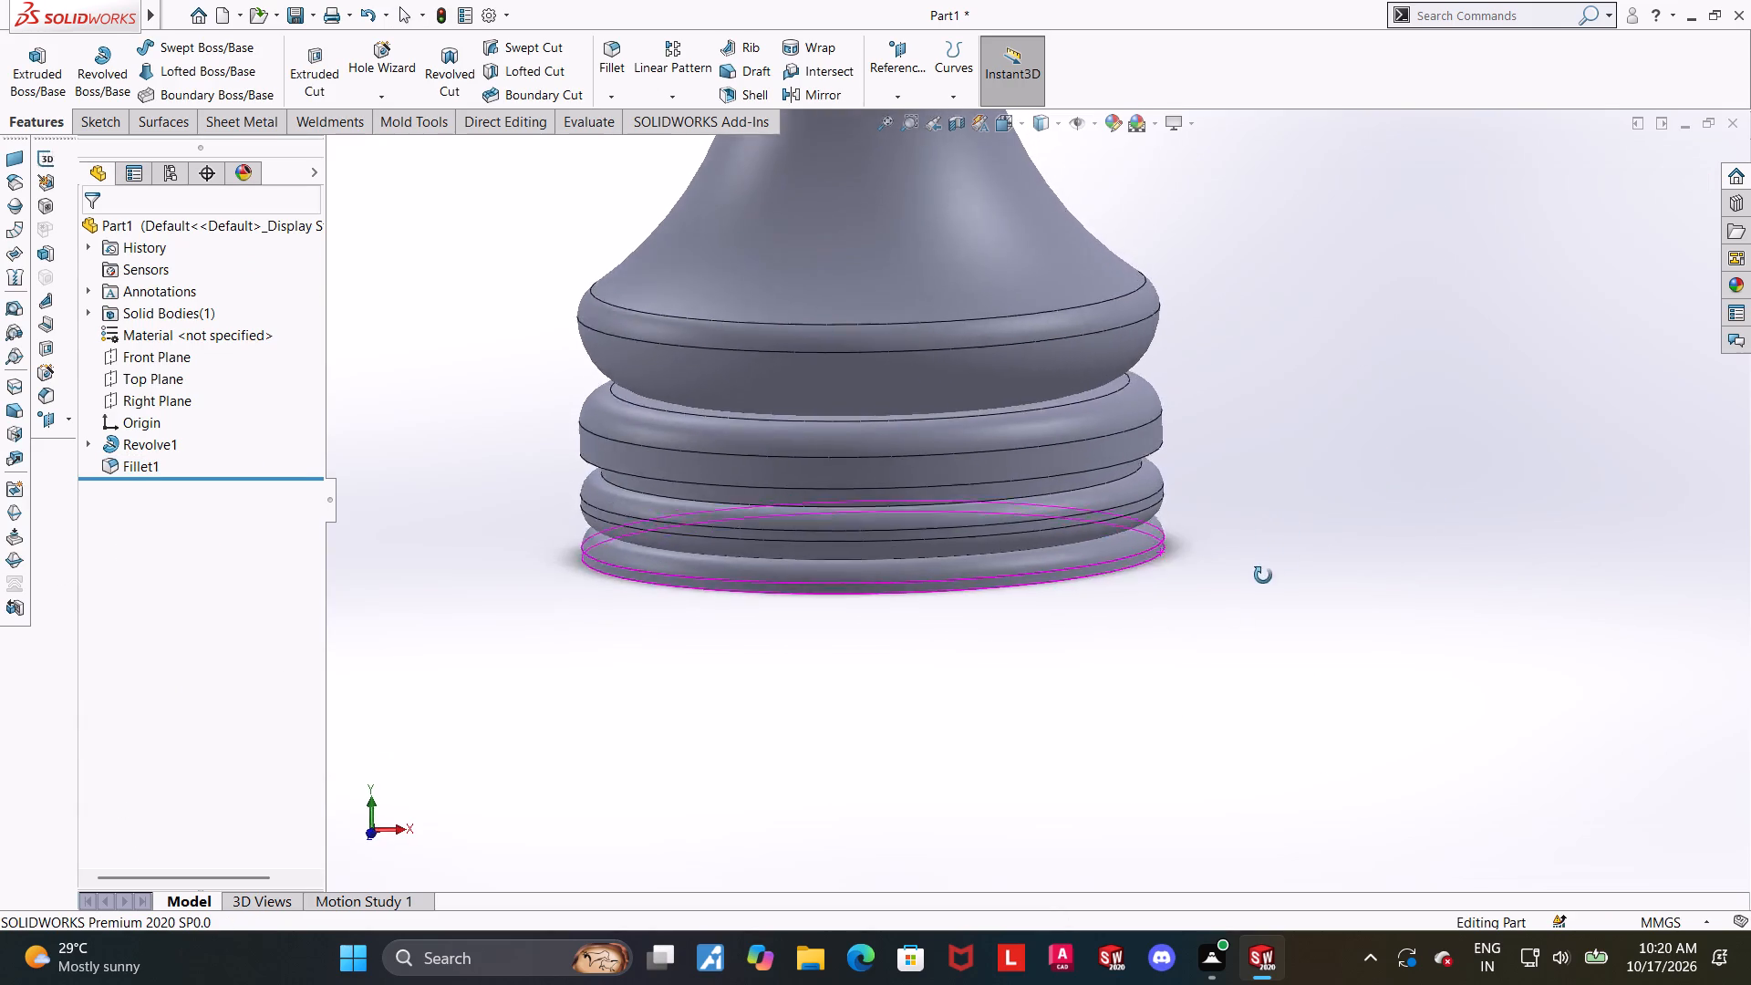
pyautogui.moveTo(1263, 575); pyautogui.dragTo(1233, 544, button='middle')
pyautogui.scroll(6, 1236, 536)
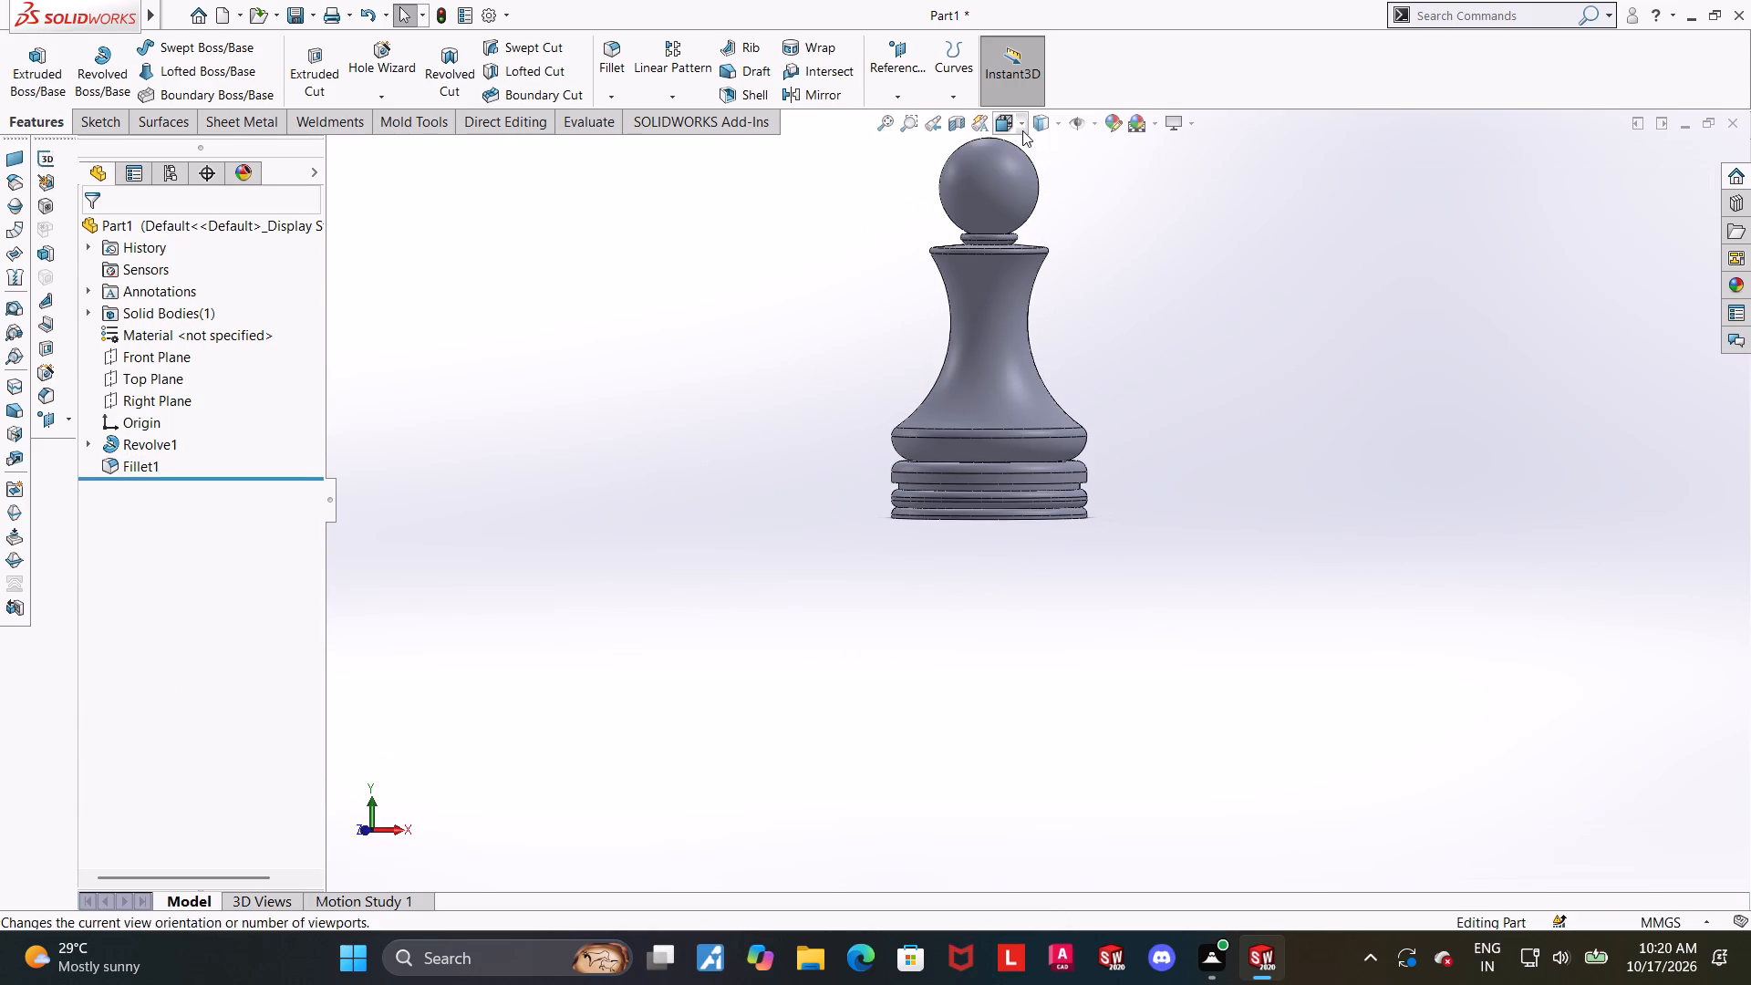
pyautogui.click(1019, 126)
pyautogui.click(741, 618)
pyautogui.scroll(2, 1400, 537)
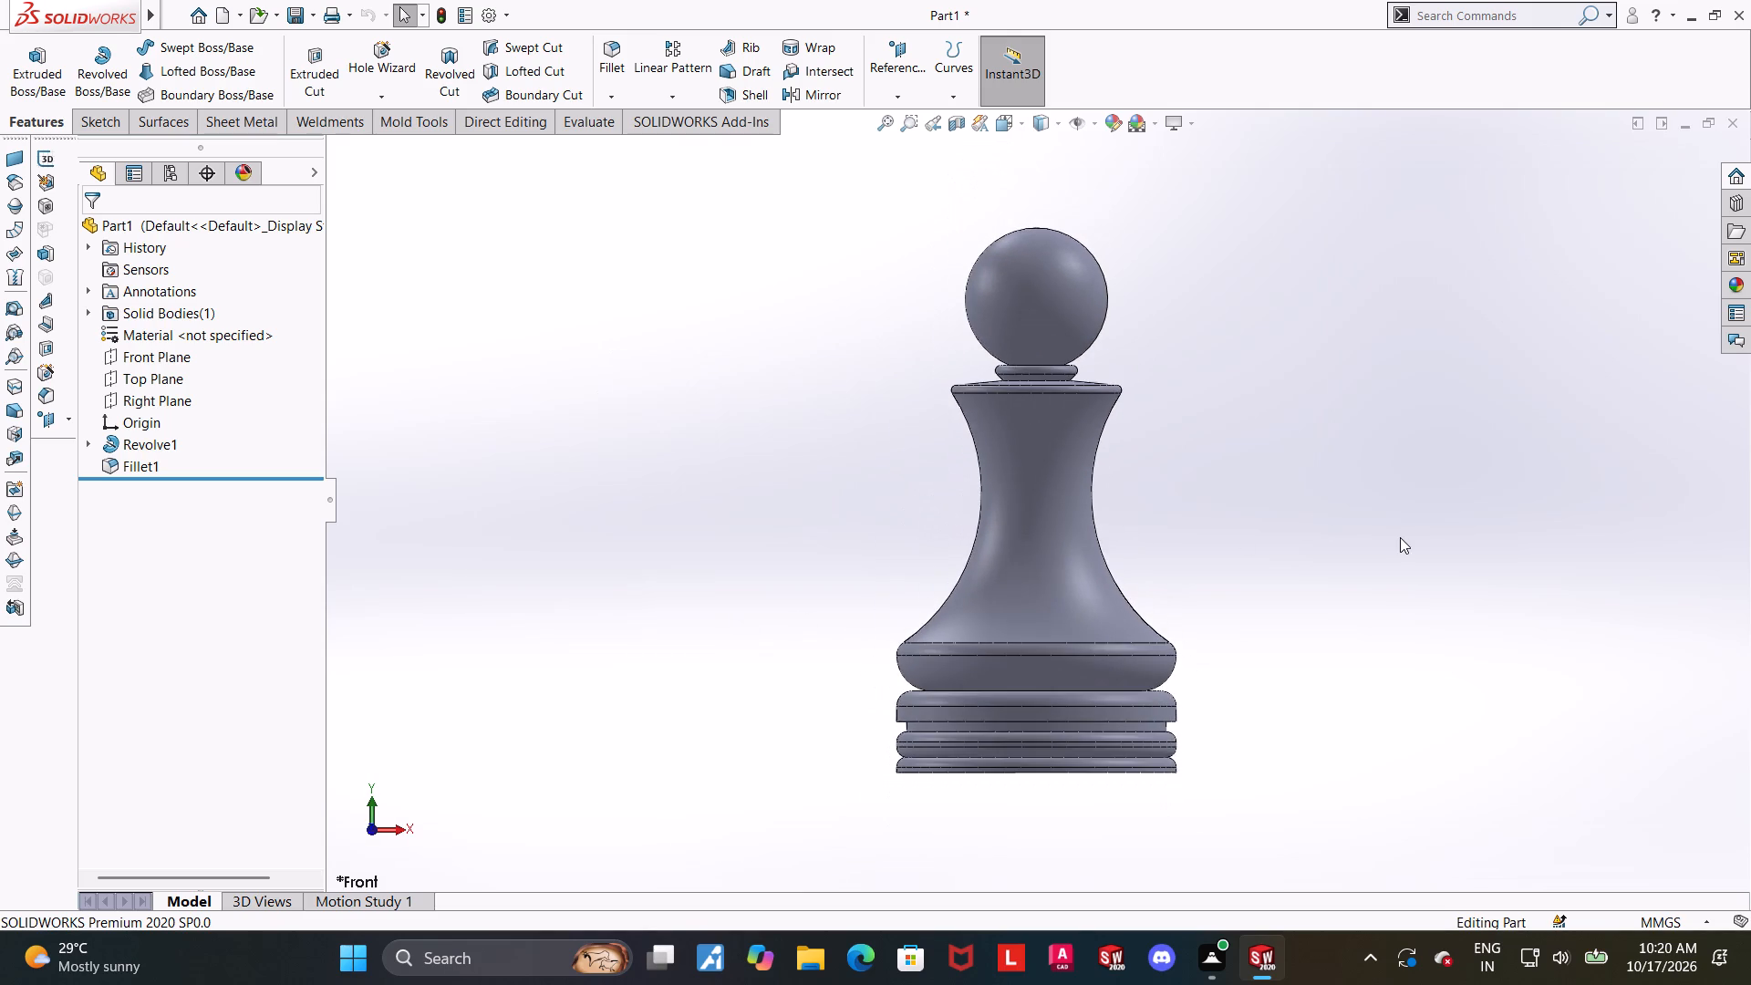
pyautogui.scroll(-1, 1363, 526)
pyautogui.moveTo(1346, 537); pyautogui.dragTo(1305, 580, button='middle')
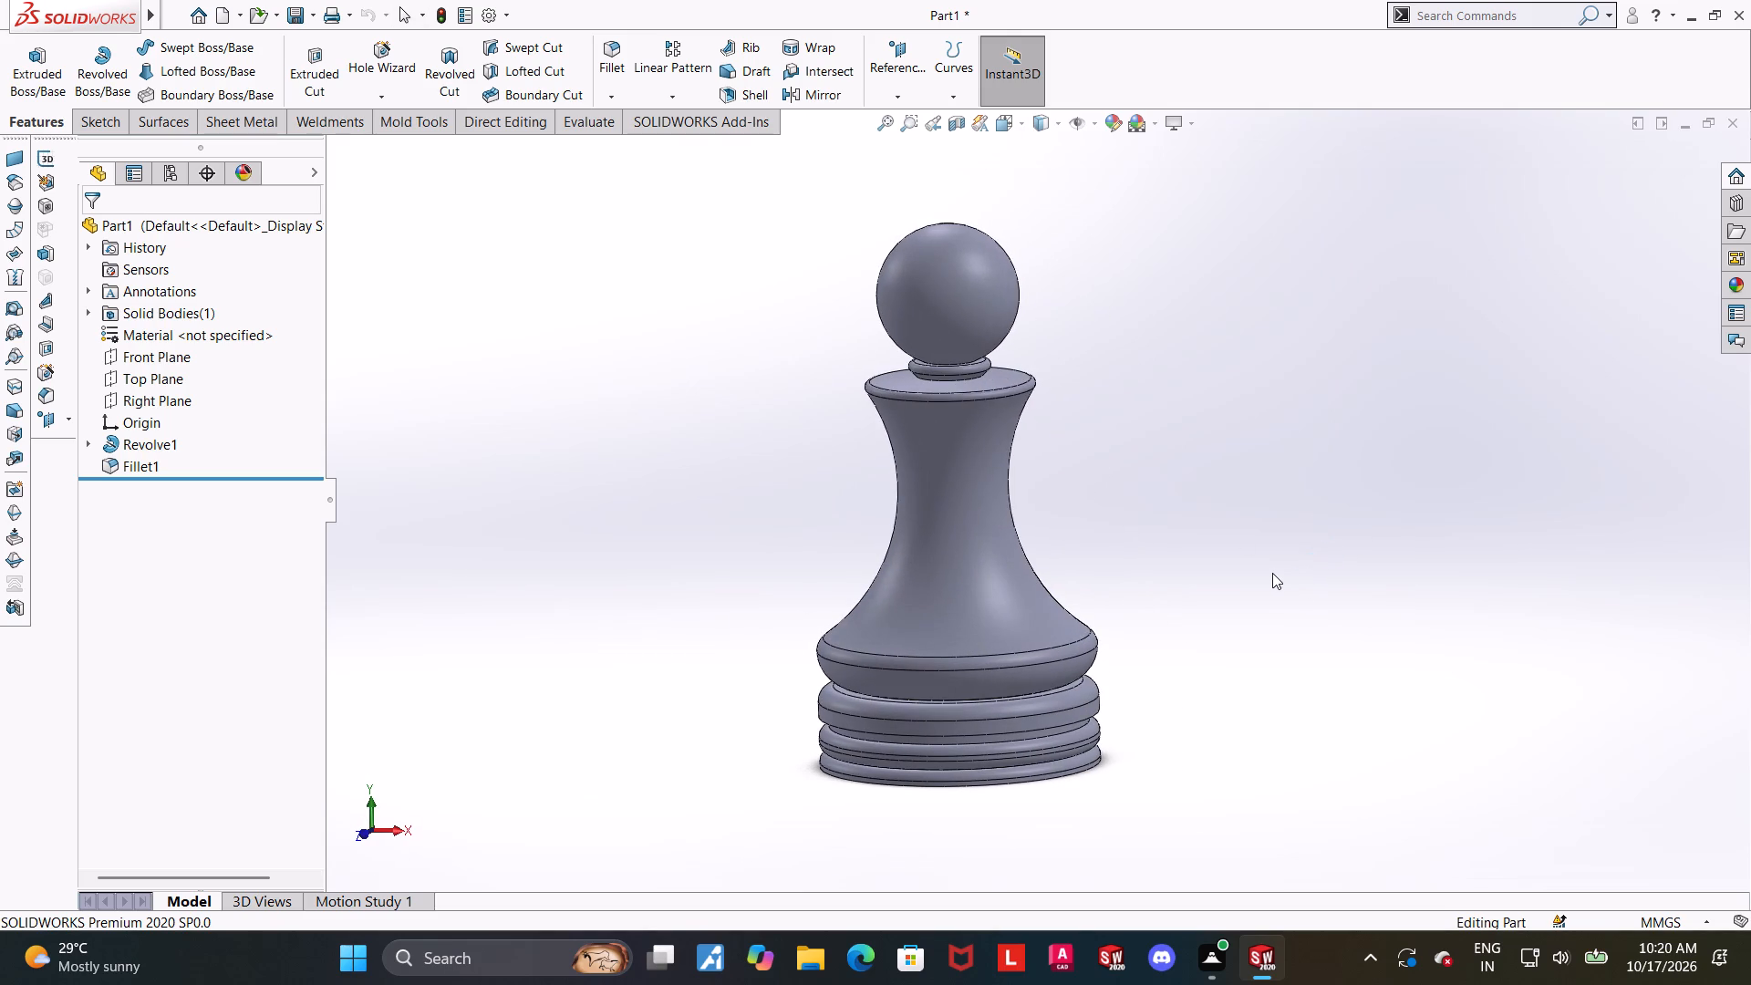
pyautogui.scroll(-3, 1250, 568)
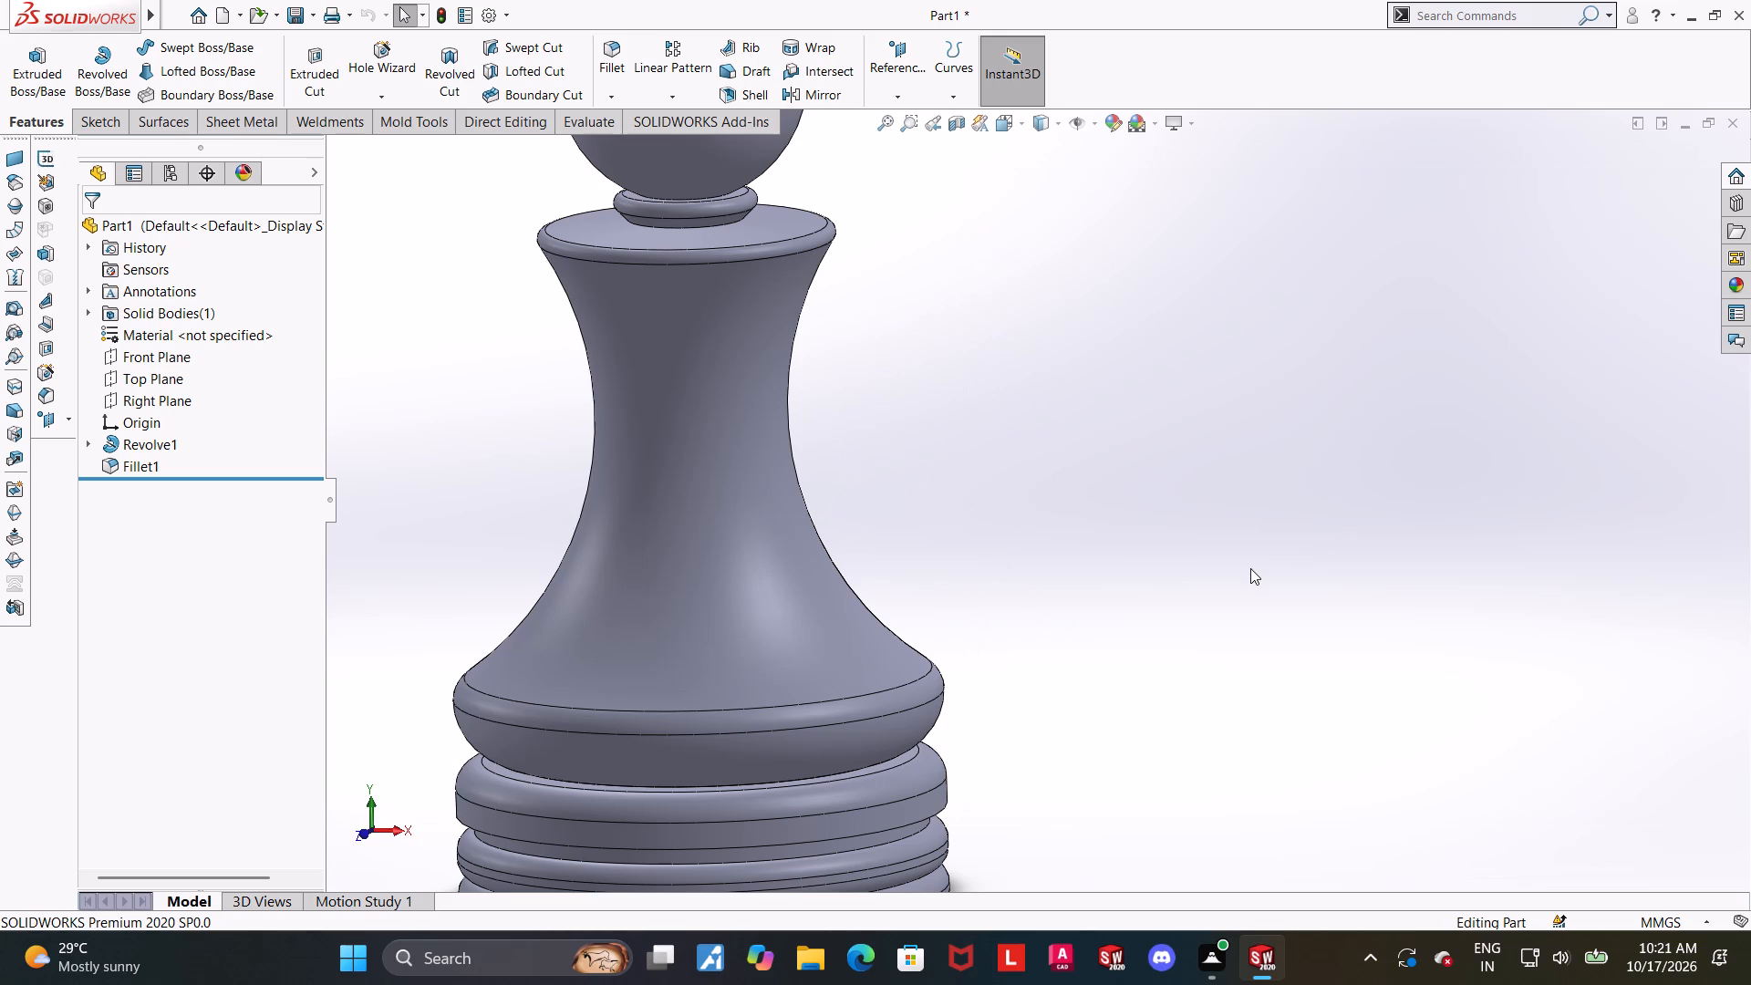
pyautogui.scroll(5, 1038, 549)
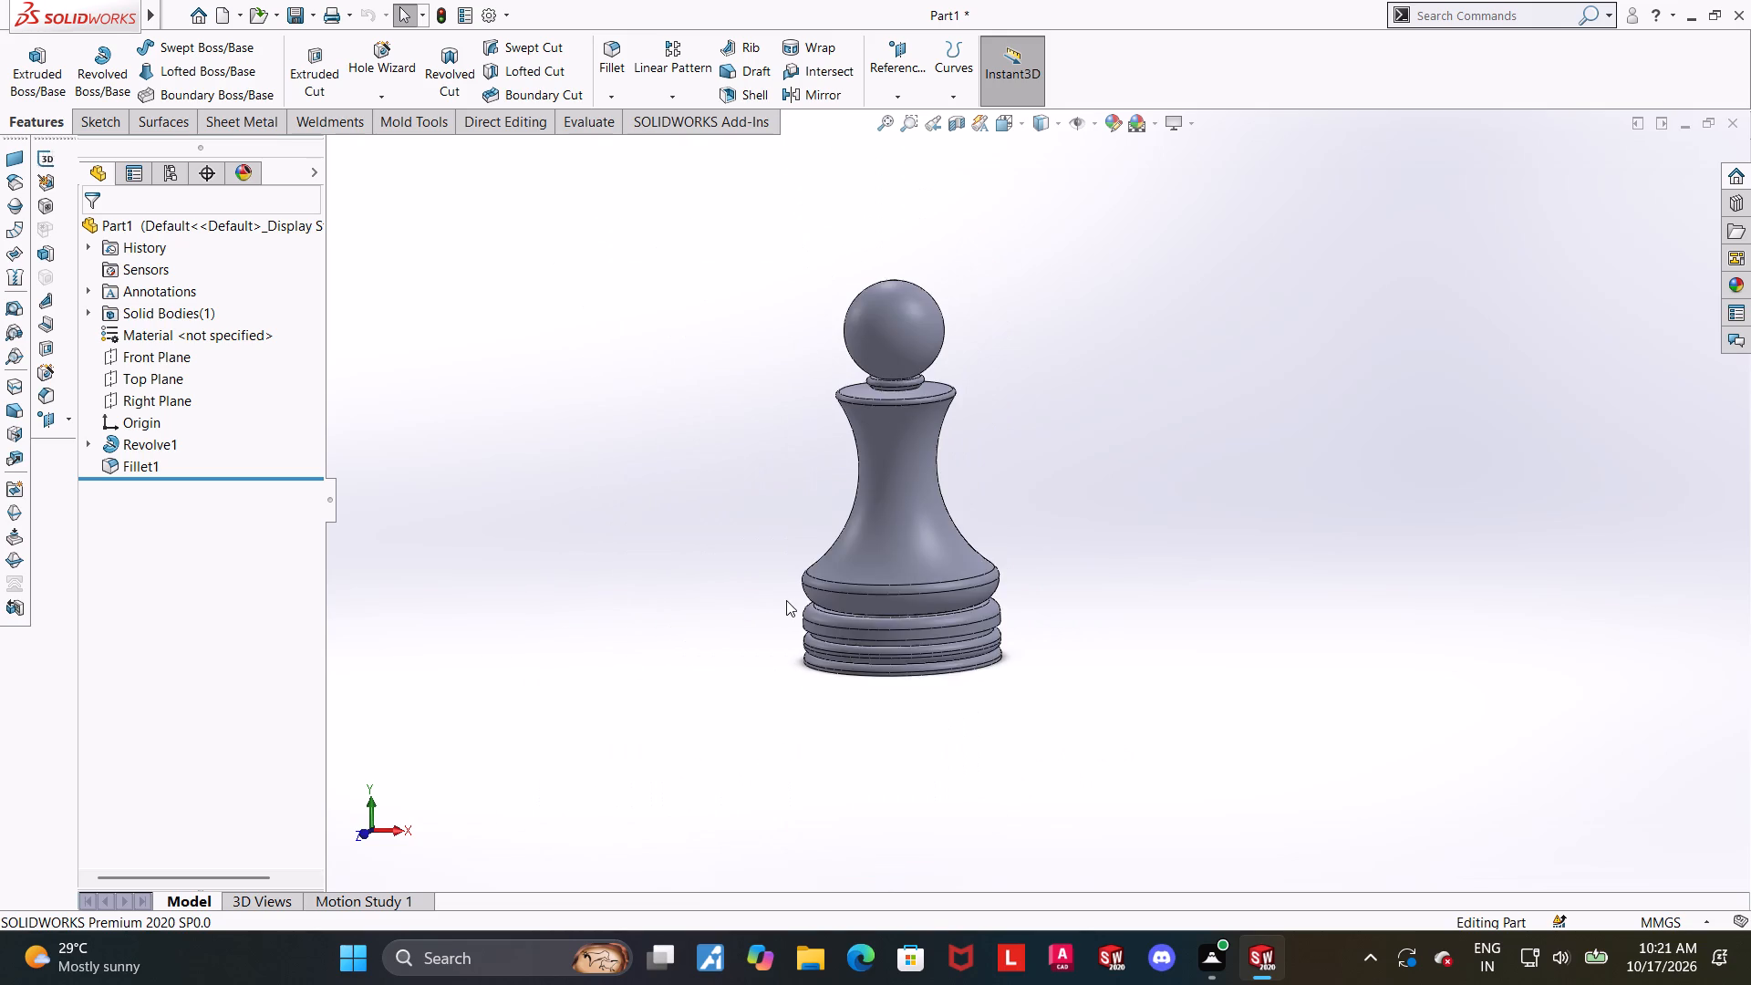
pyautogui.scroll(-2, 786, 600)
pyautogui.press('Escape')
# Apply a dark grey colour from the standard swatches to the whole part.
pyautogui.rightClick(300, 223)
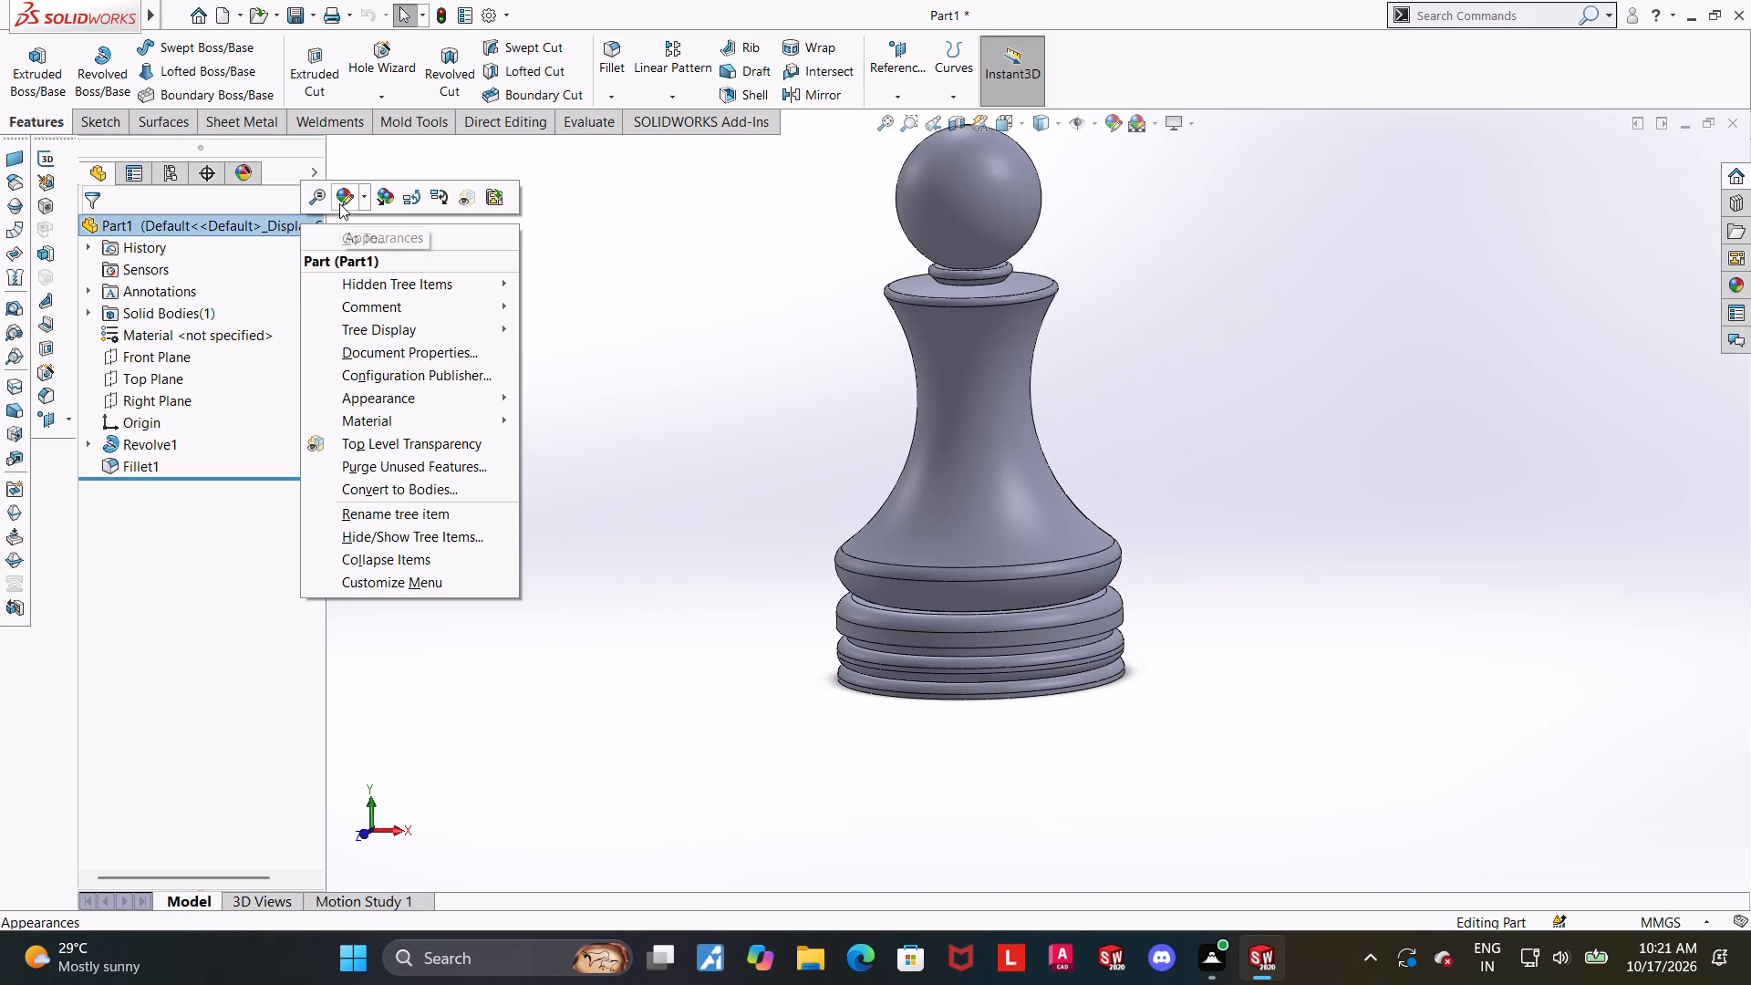
pyautogui.click(339, 202)
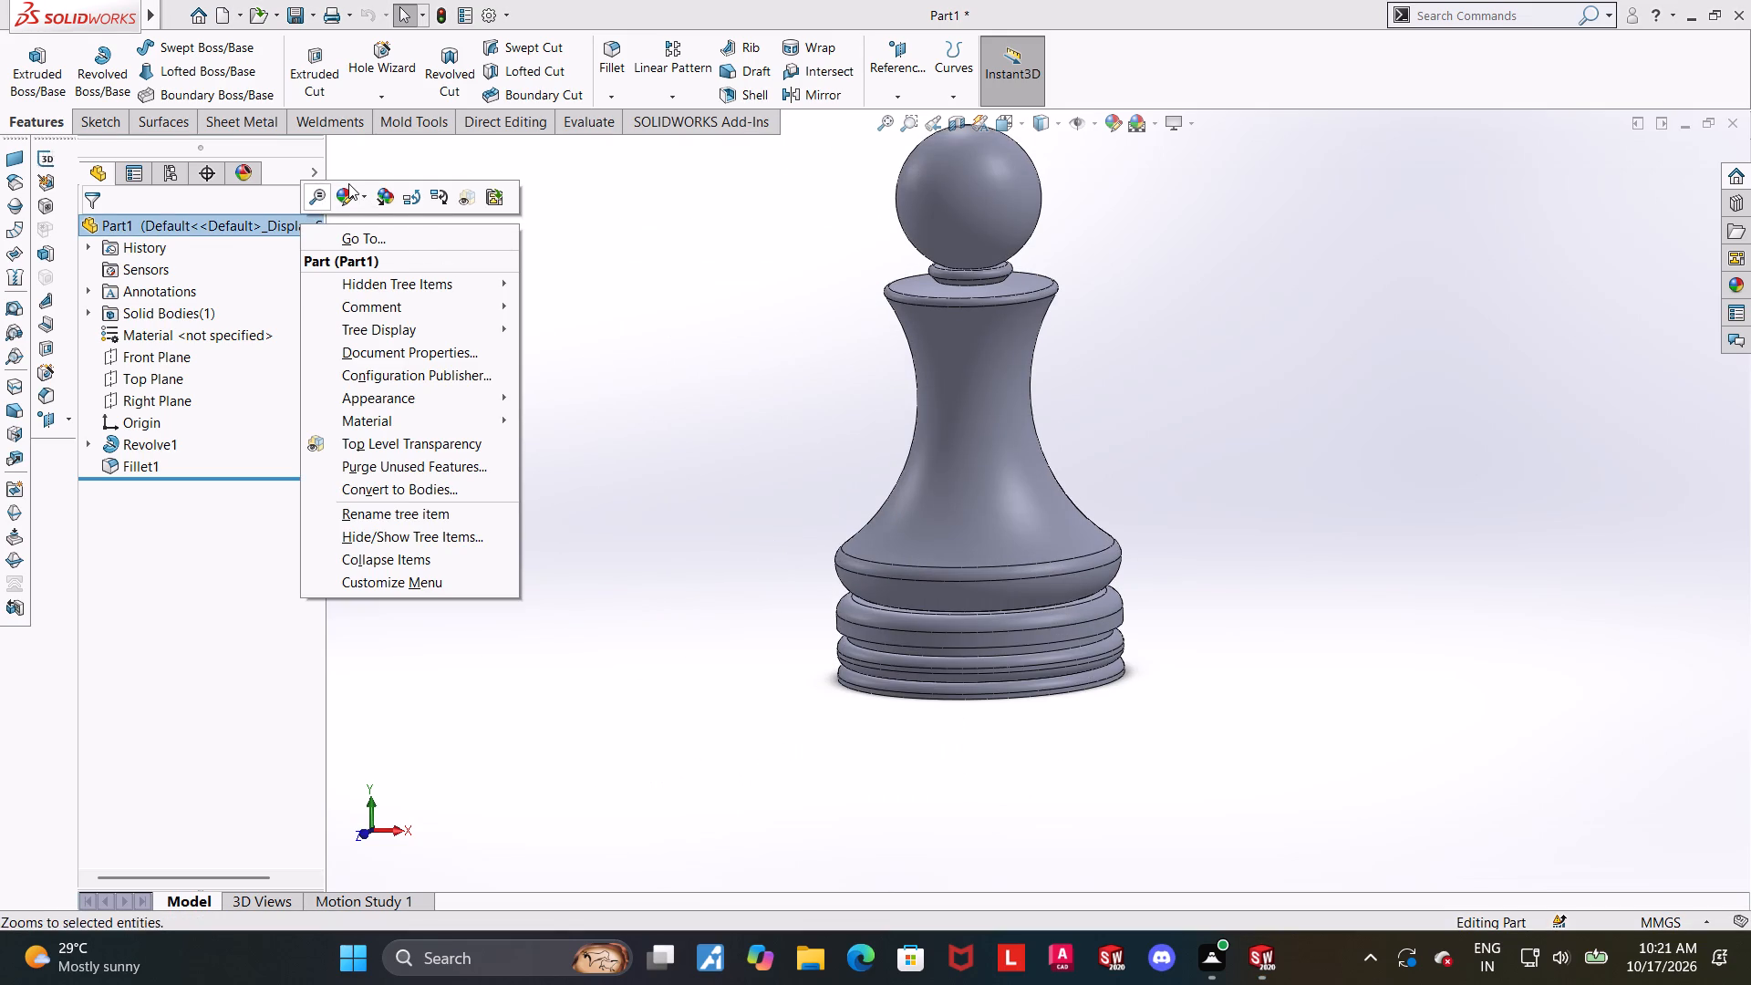
pyautogui.click(348, 183)
pyautogui.click(436, 243)
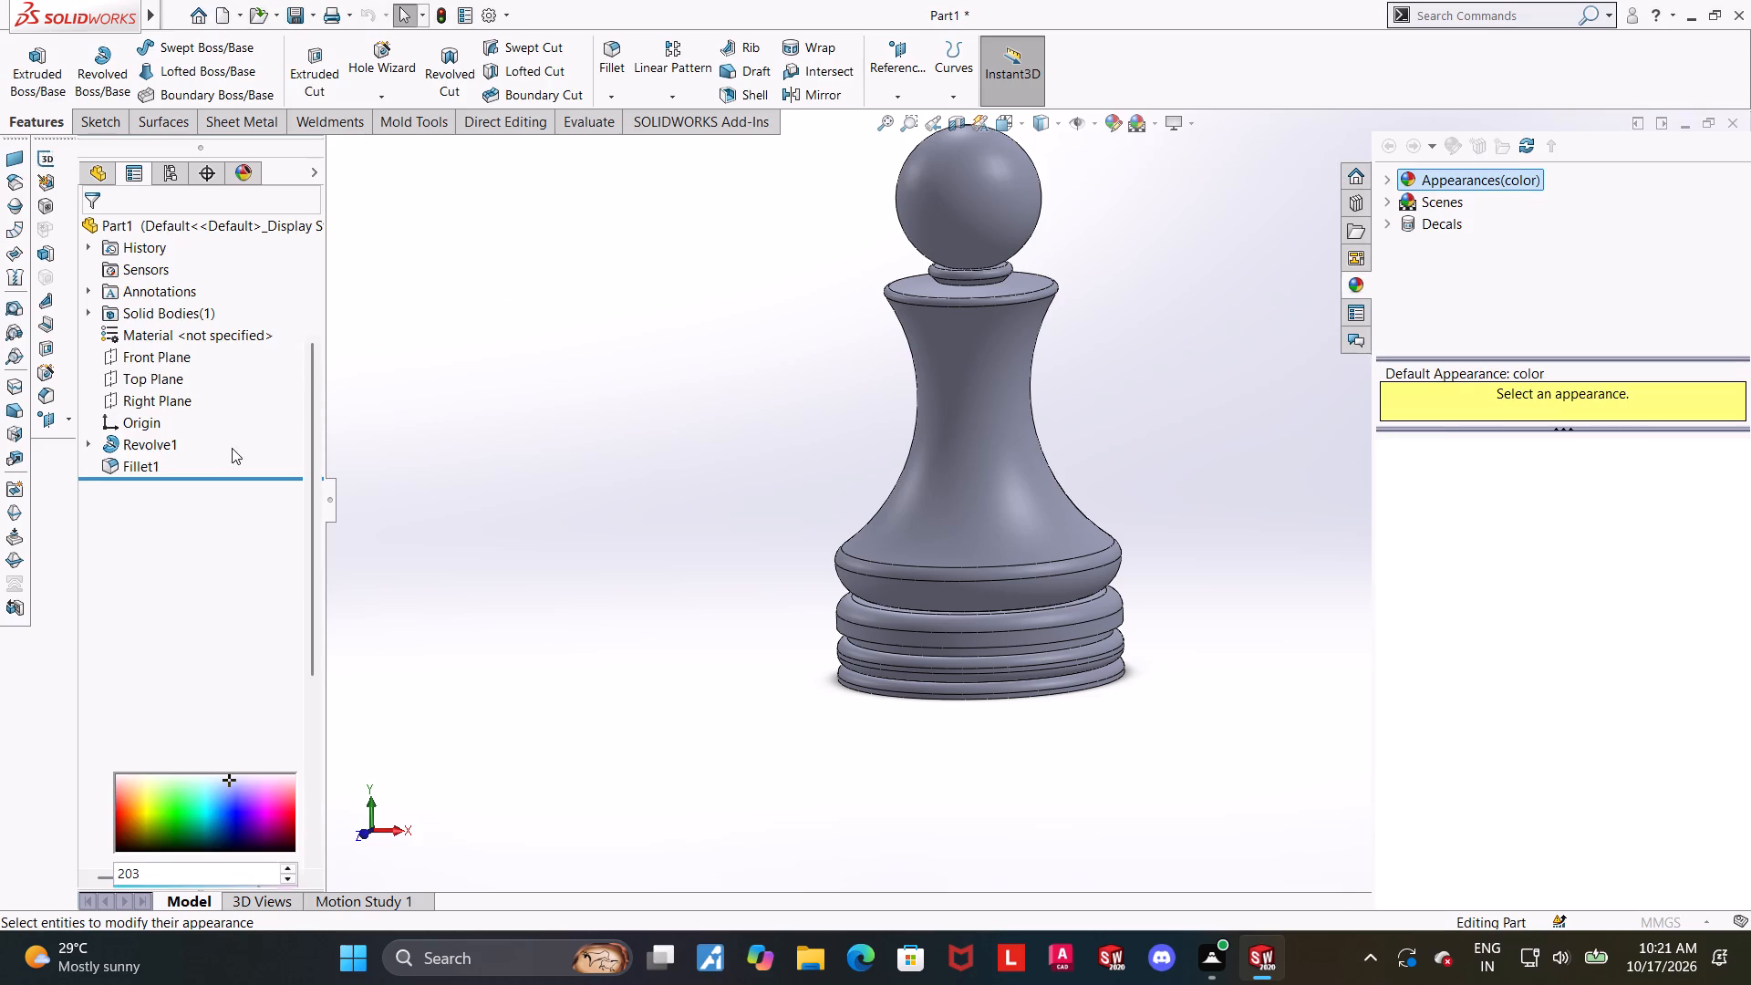
pyautogui.click(243, 710)
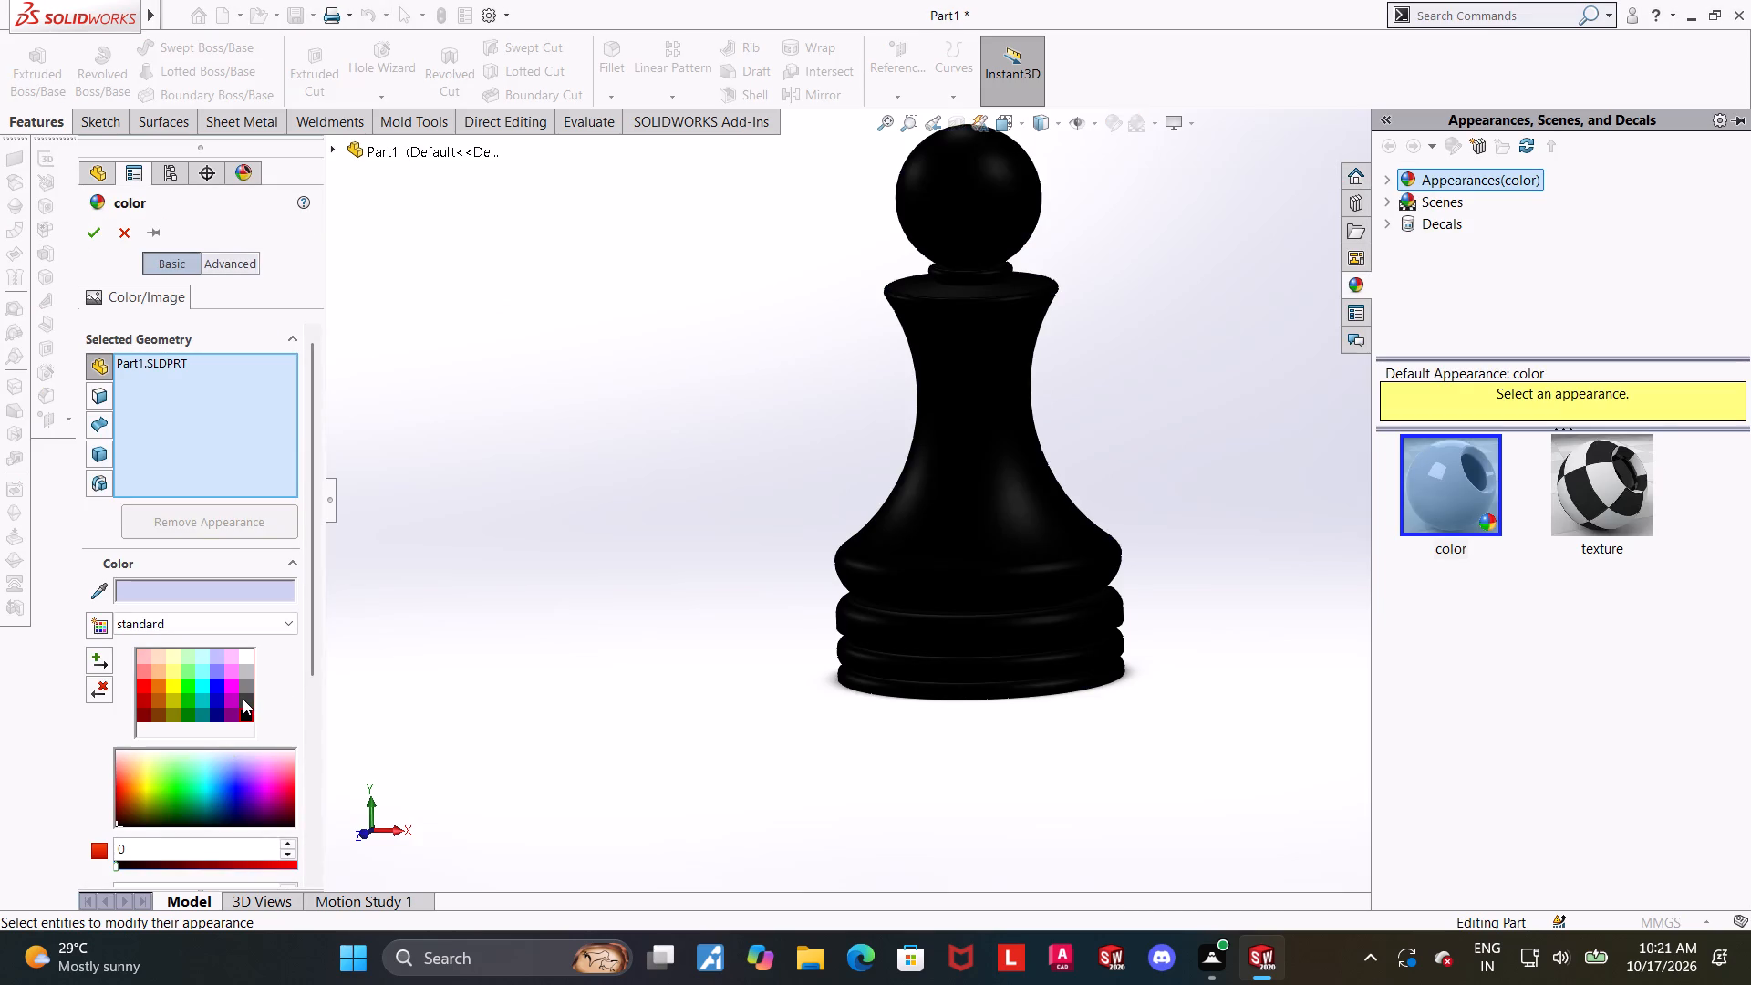
pyautogui.click(243, 699)
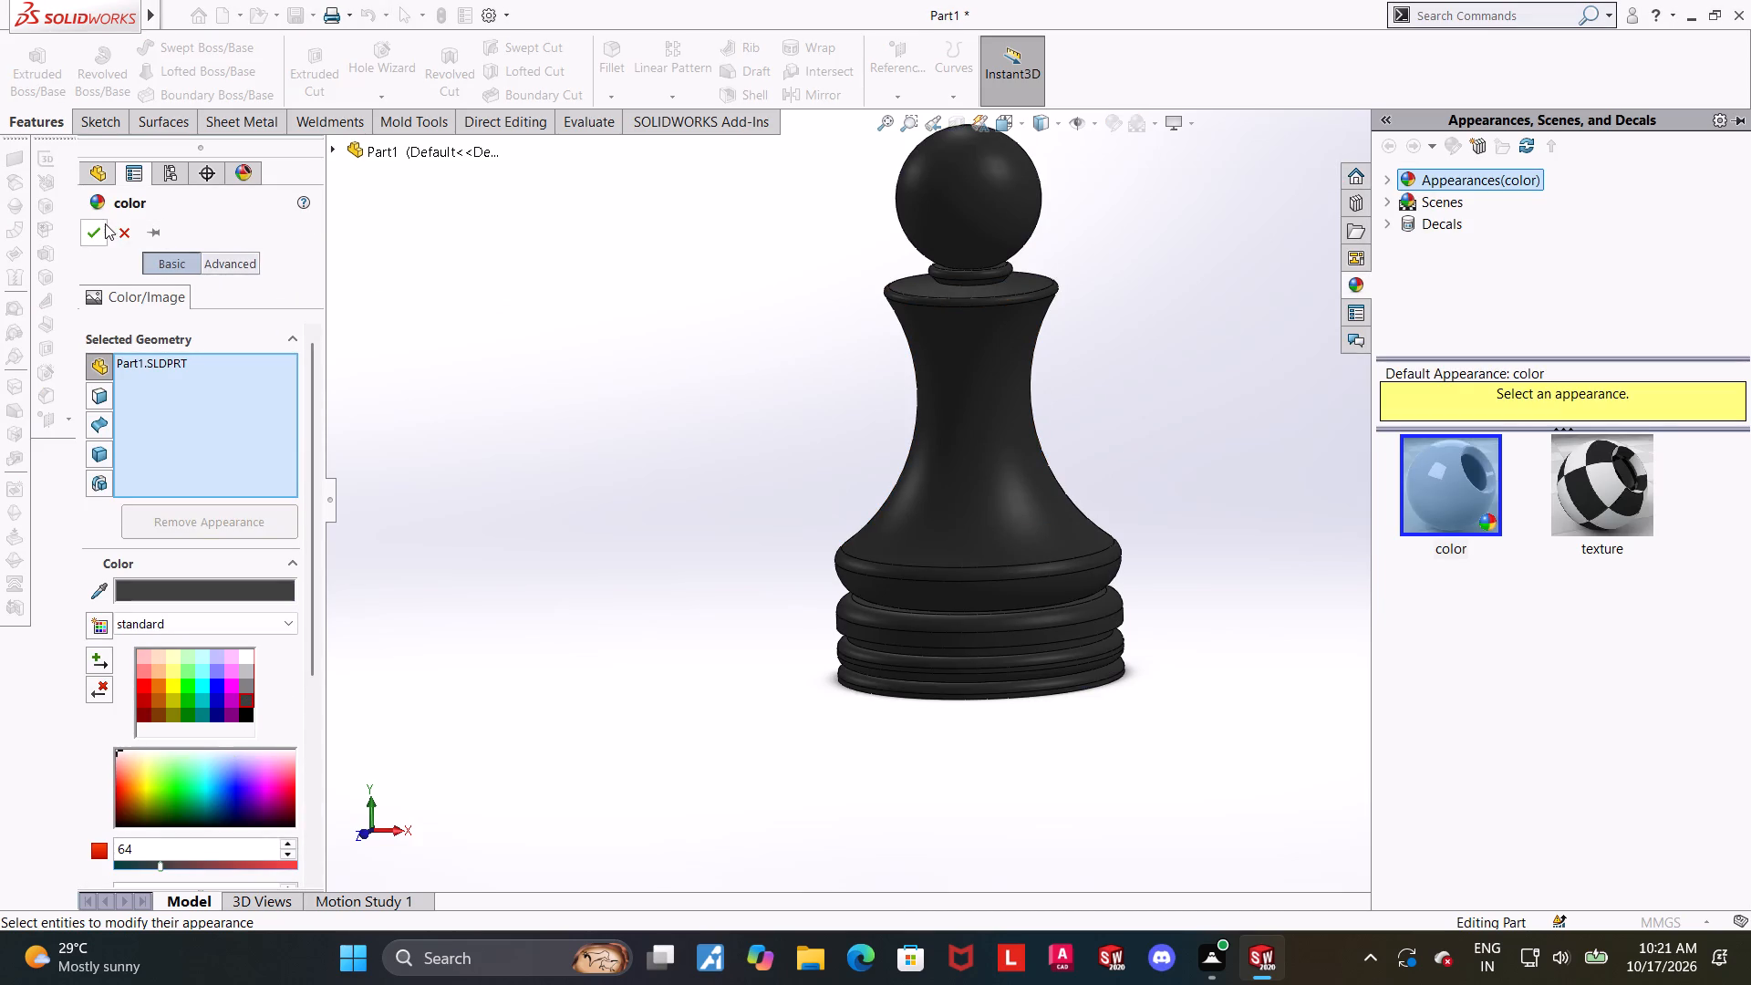
pyautogui.click(102, 223)
pyautogui.click(668, 342)
# Open the revolve feature's profile sketch for editing, viewed normal to its plane.
pyautogui.scroll(3, 775, 369)
pyautogui.scroll(-2, 972, 374)
pyautogui.moveTo(1308, 504); pyautogui.dragTo(1339, 565, button='middle')
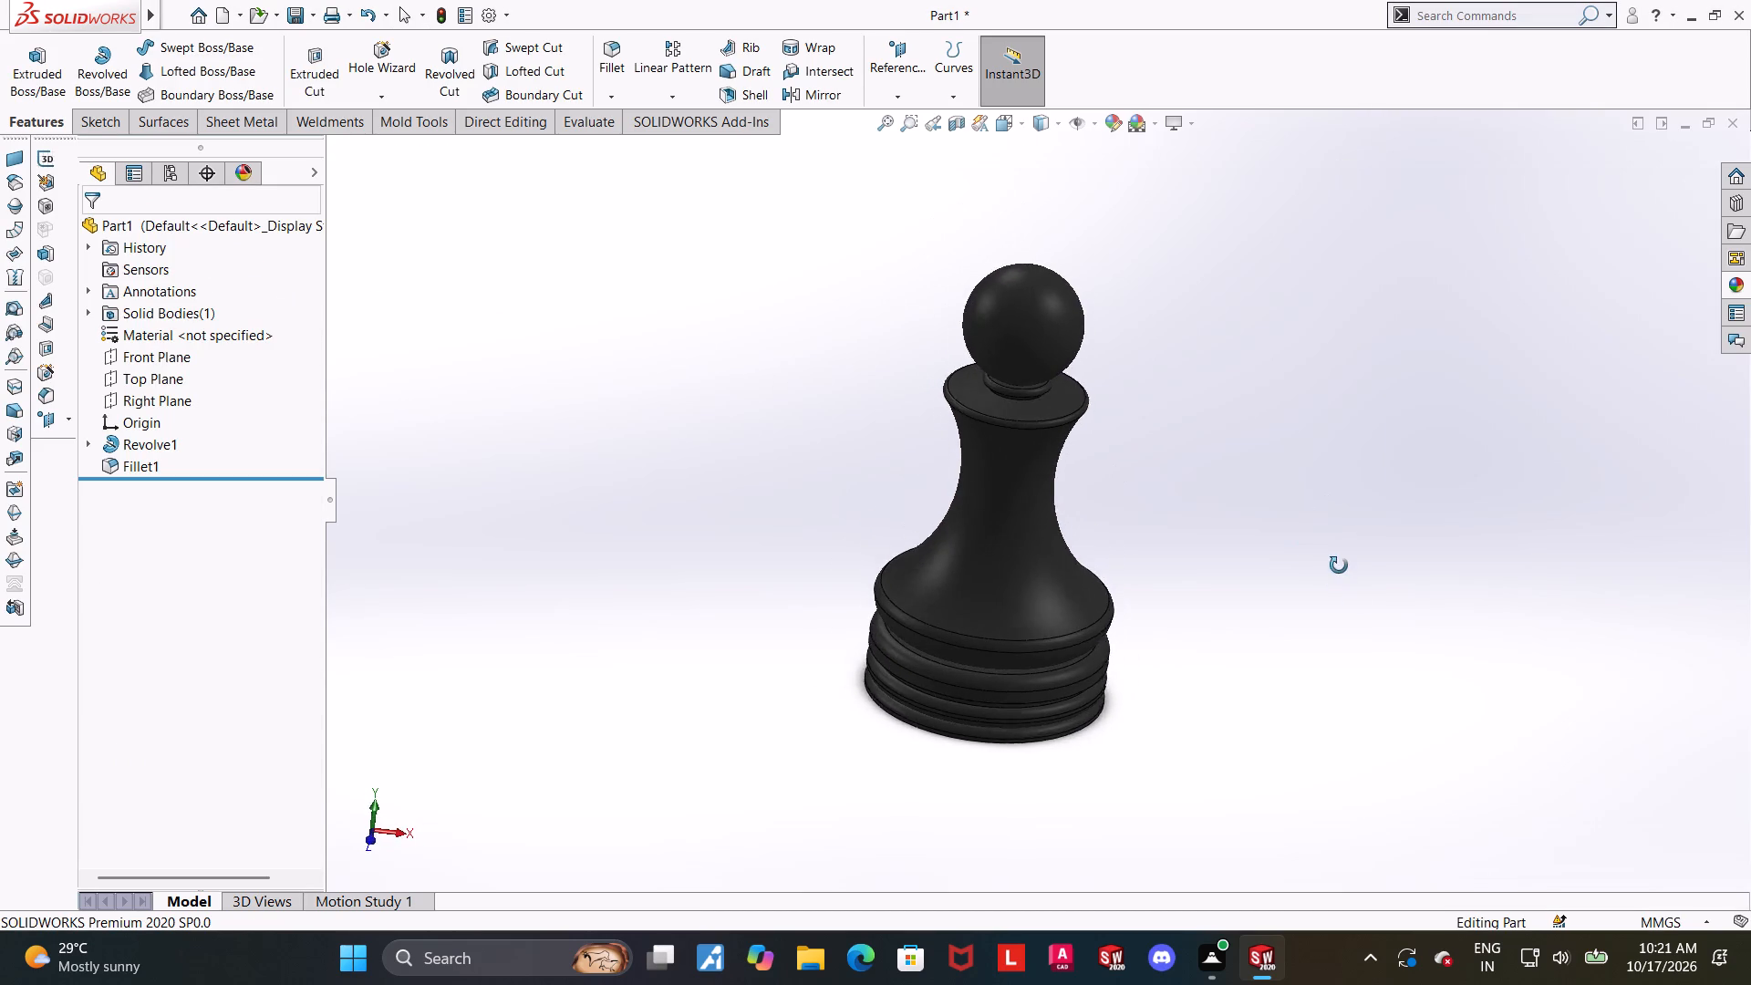
pyautogui.moveTo(1339, 565); pyautogui.dragTo(1336, 559, button='middle')
pyautogui.scroll(-2, 1257, 523)
pyautogui.moveTo(1191, 518); pyautogui.dragTo(1135, 489, button='middle')
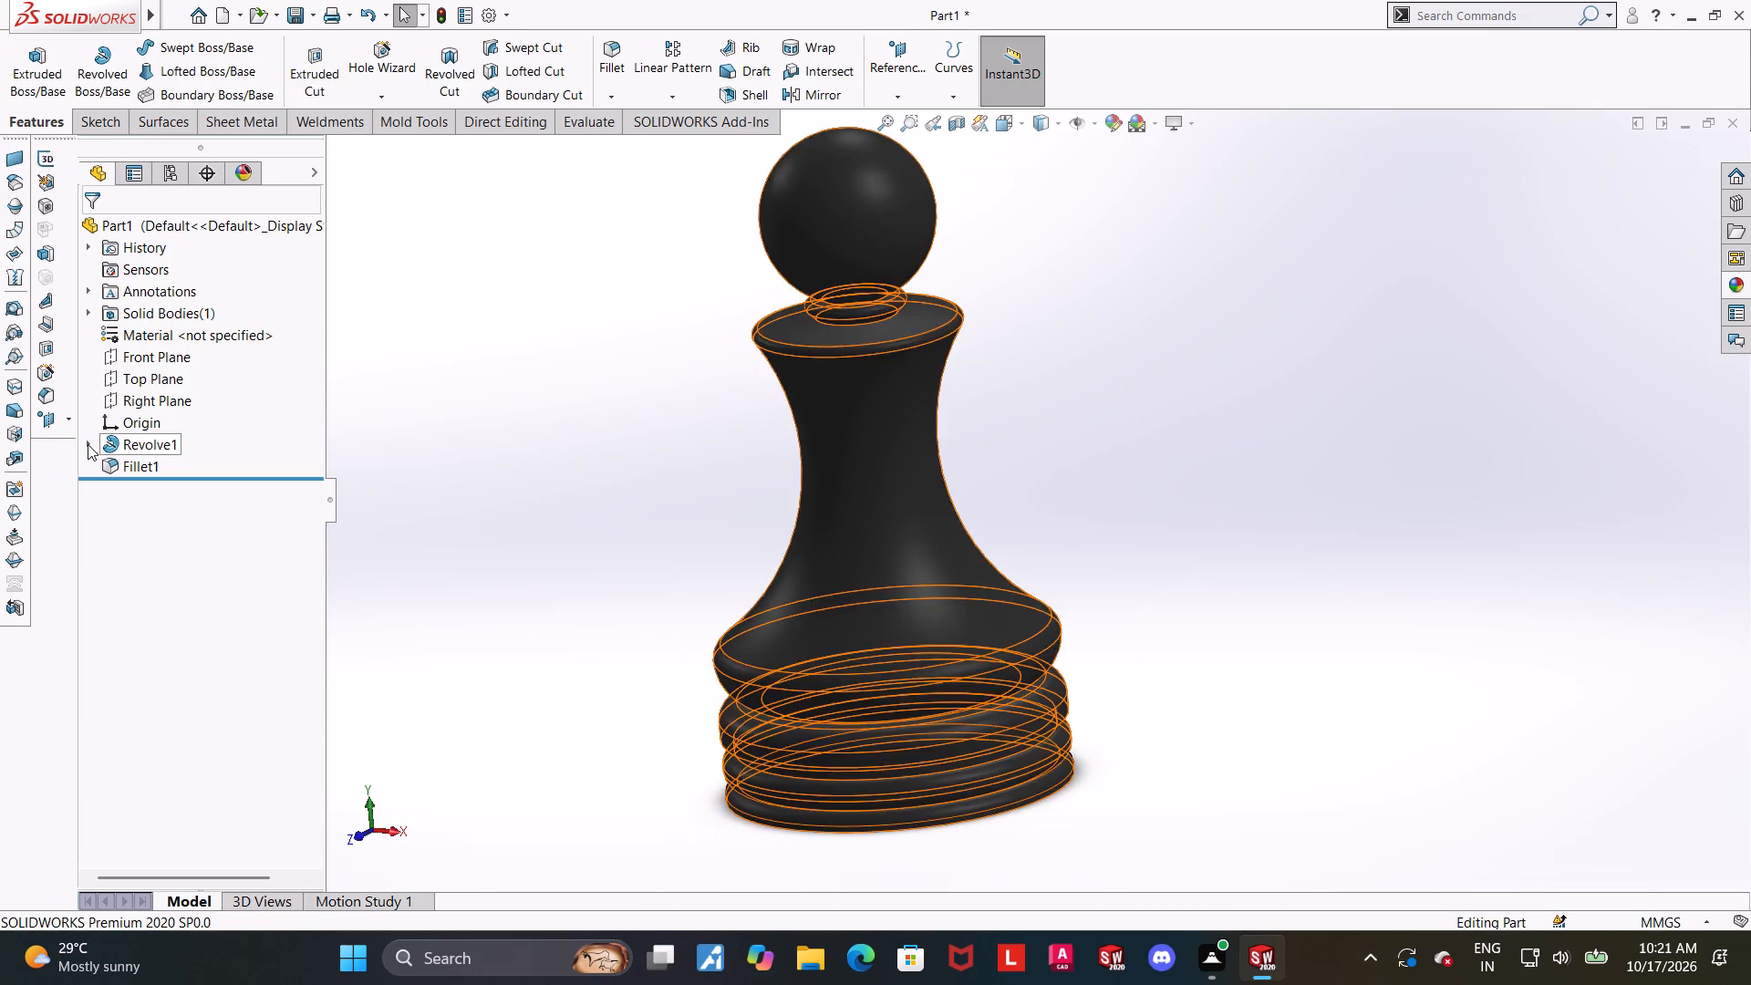
pyautogui.click(87, 443)
pyautogui.click(151, 457)
pyautogui.click(218, 438)
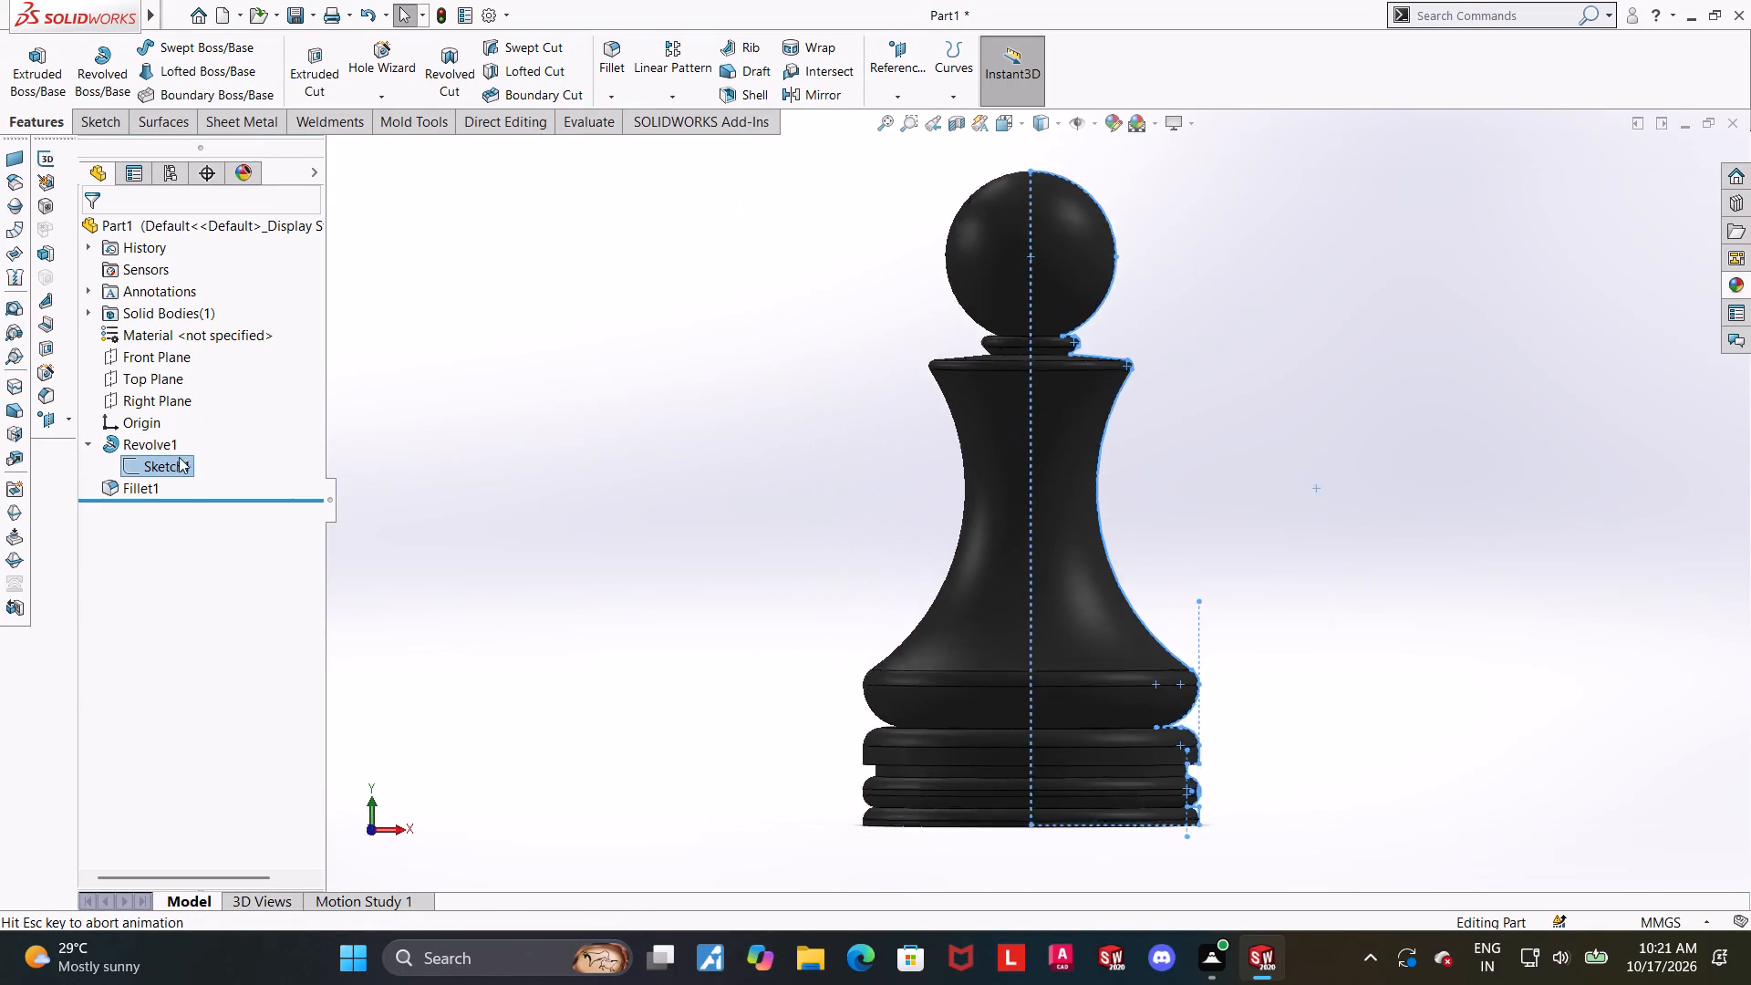
pyautogui.click(179, 461)
pyautogui.click(196, 418)
pyautogui.scroll(5, 1166, 607)
pyautogui.scroll(-3, 1207, 601)
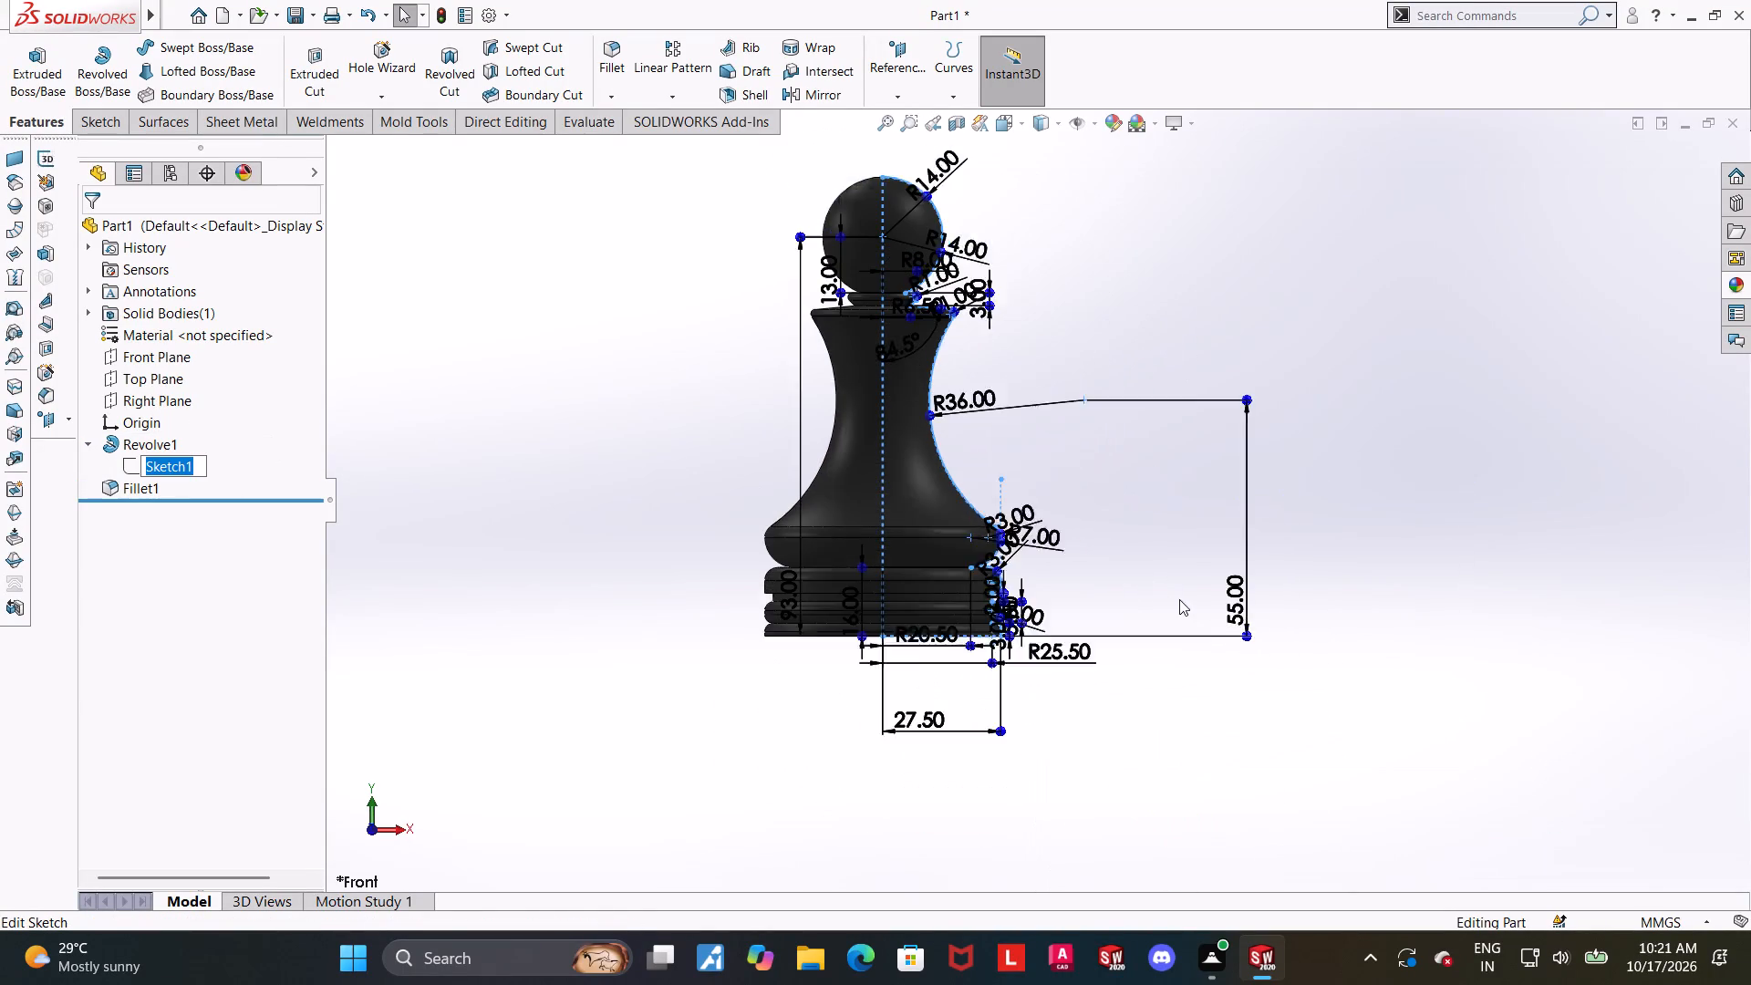
pyautogui.scroll(-1, 1179, 599)
pyautogui.click(401, 444)
pyautogui.click(153, 461)
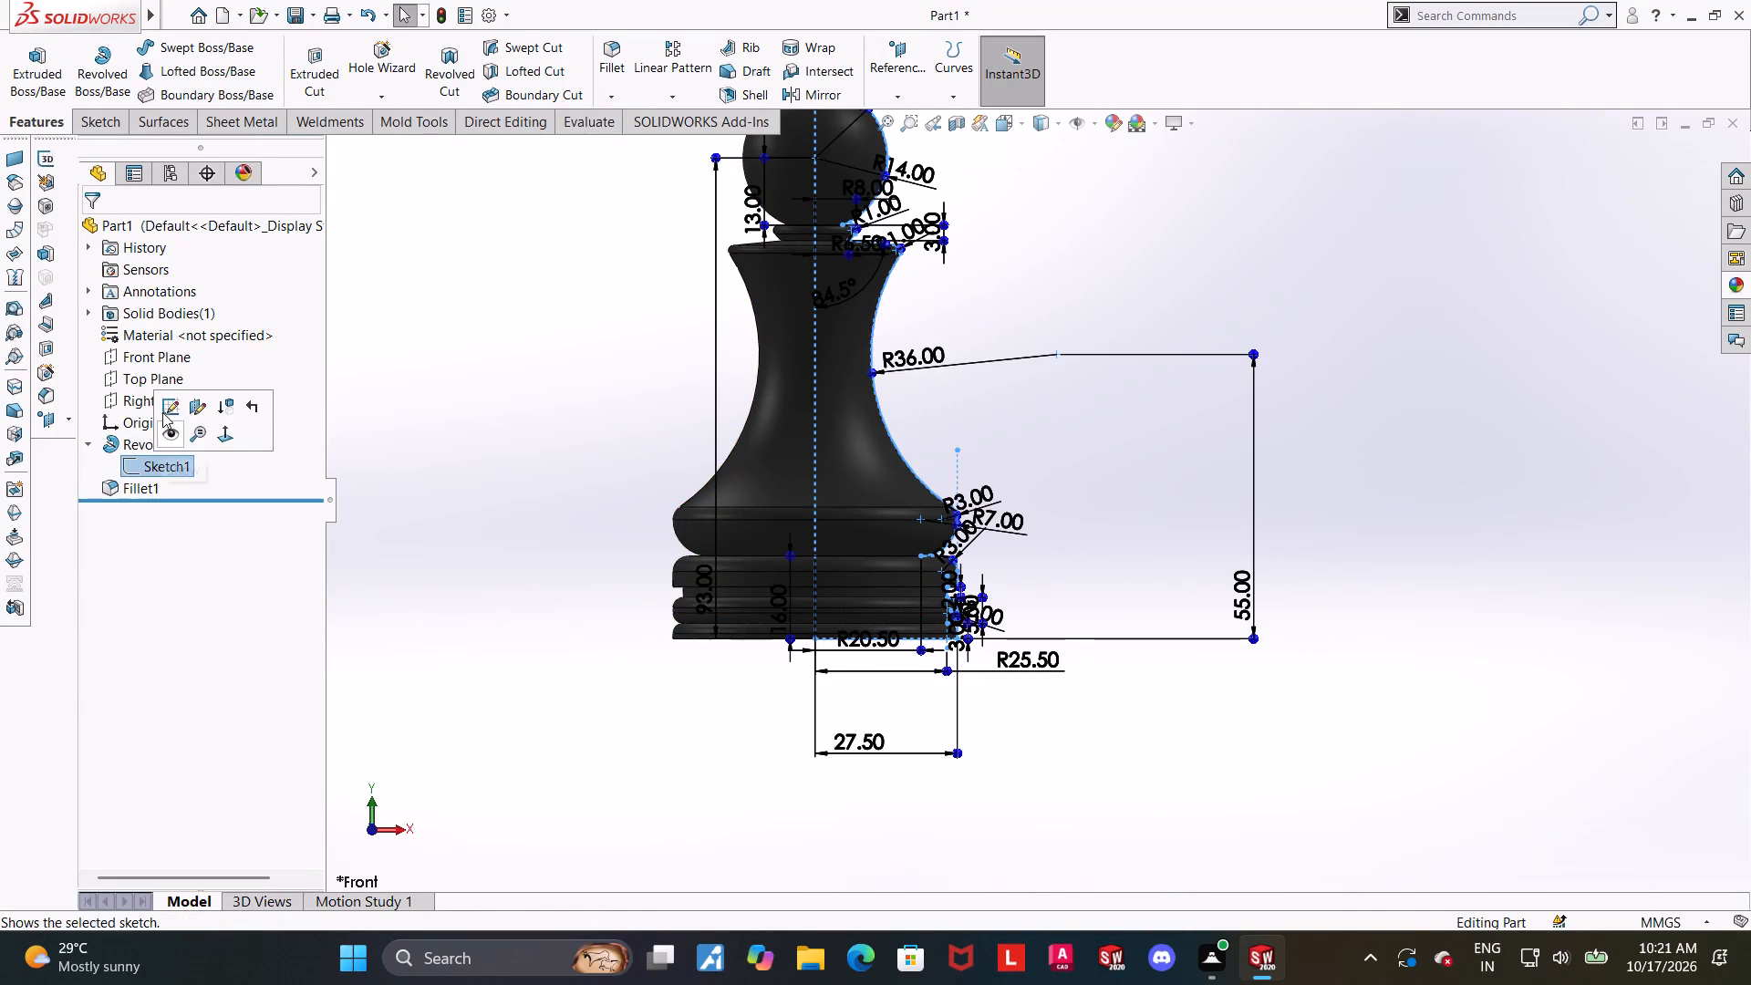
pyautogui.click(162, 411)
# Examine the grooved base of the profile sketch, checking its arcs, groove and height dimensions.
pyautogui.scroll(4, 1064, 477)
pyautogui.scroll(-6, 992, 481)
pyautogui.scroll(-4, 1006, 689)
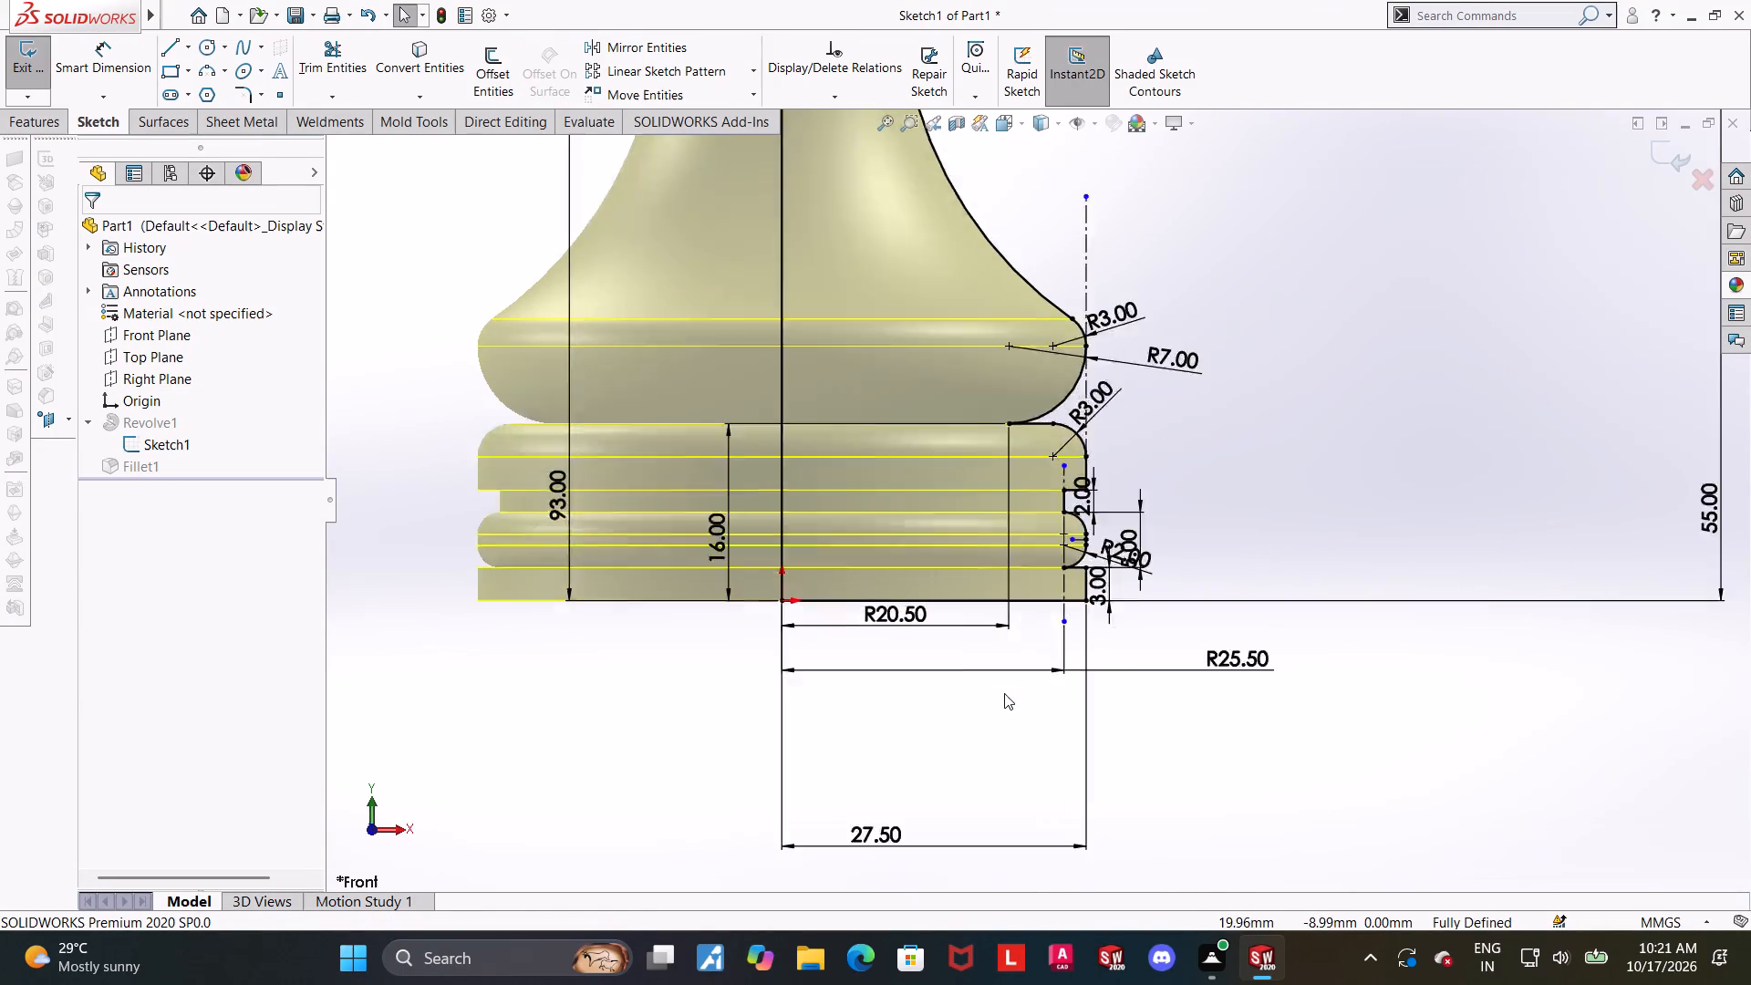
pyautogui.scroll(1, 948, 666)
pyautogui.scroll(-1, 951, 736)
pyautogui.scroll(1, 907, 815)
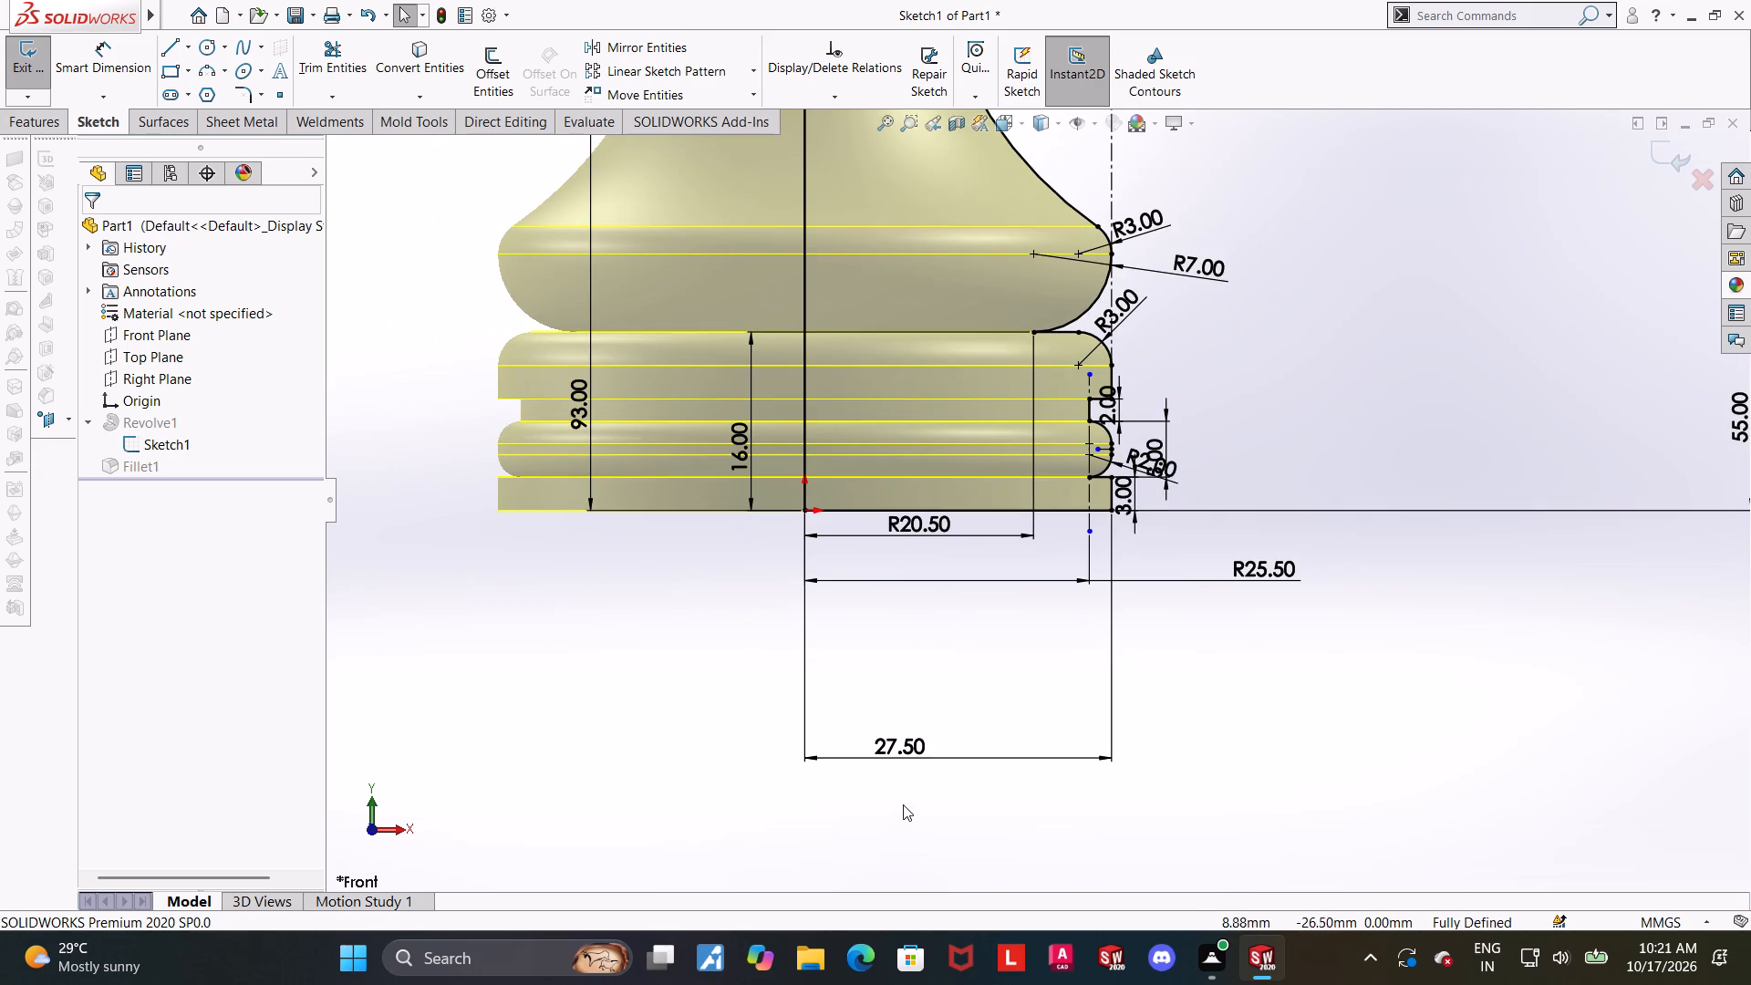
pyautogui.scroll(-1, 896, 791)
pyautogui.scroll(1, 973, 646)
pyautogui.scroll(-2, 1039, 449)
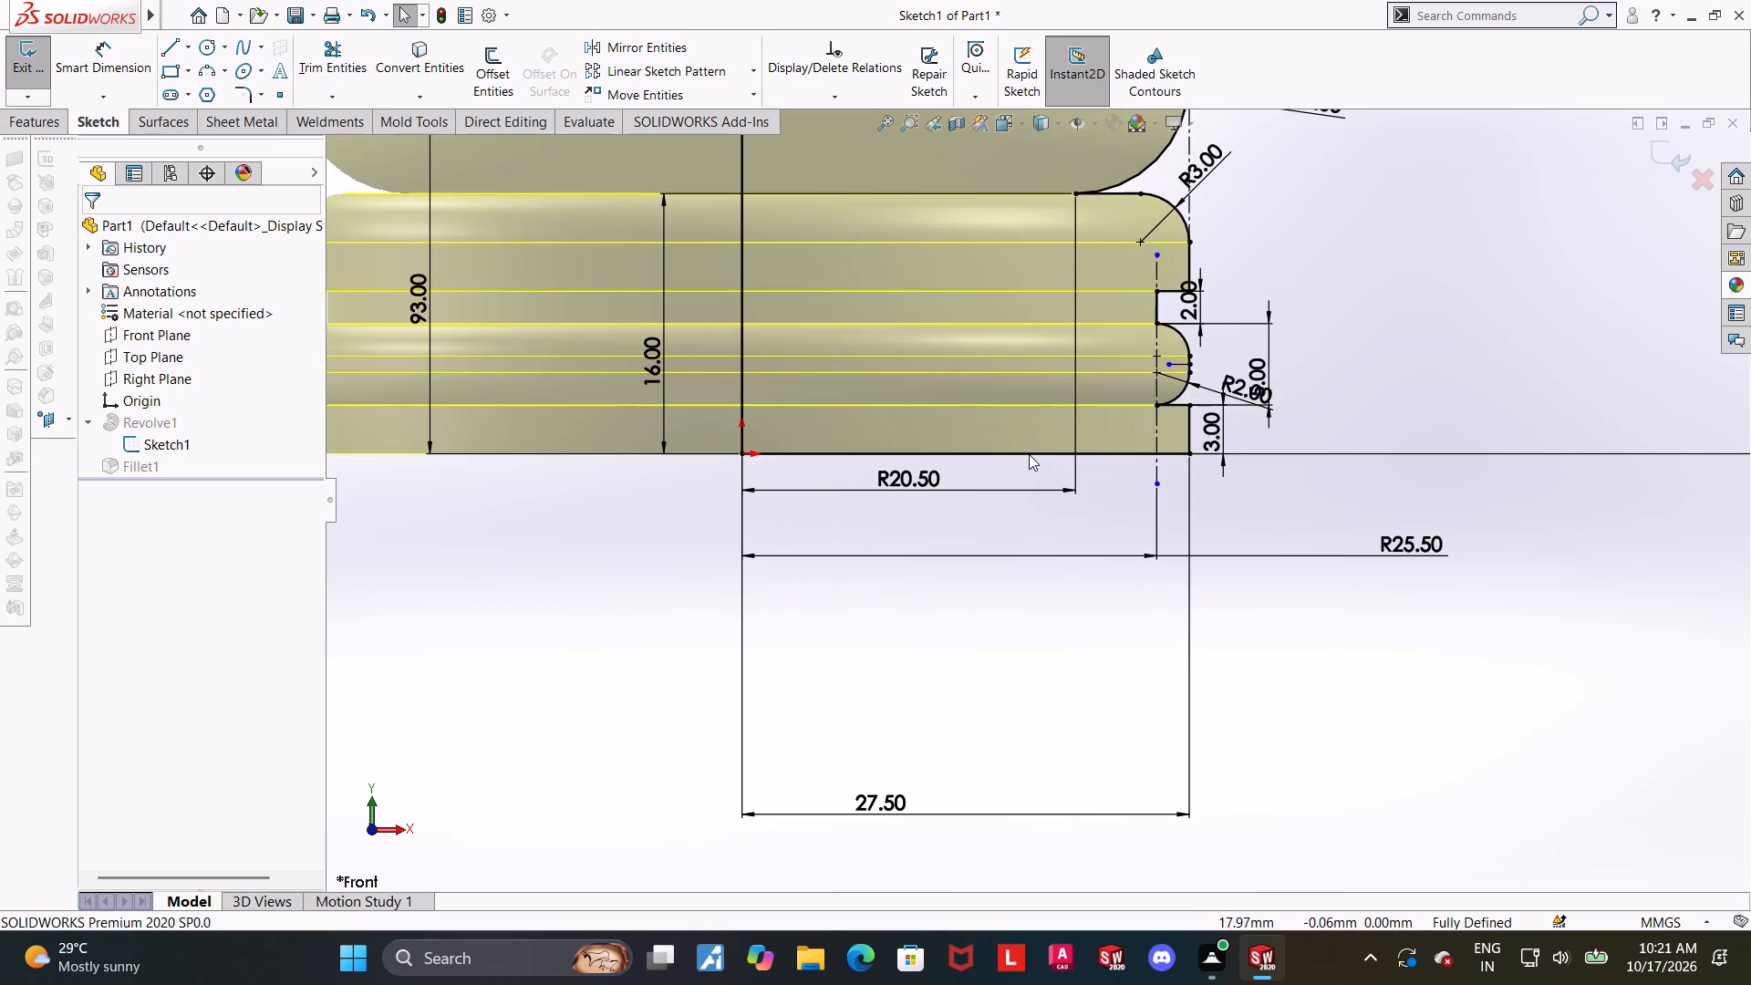
pyautogui.scroll(-1, 1029, 454)
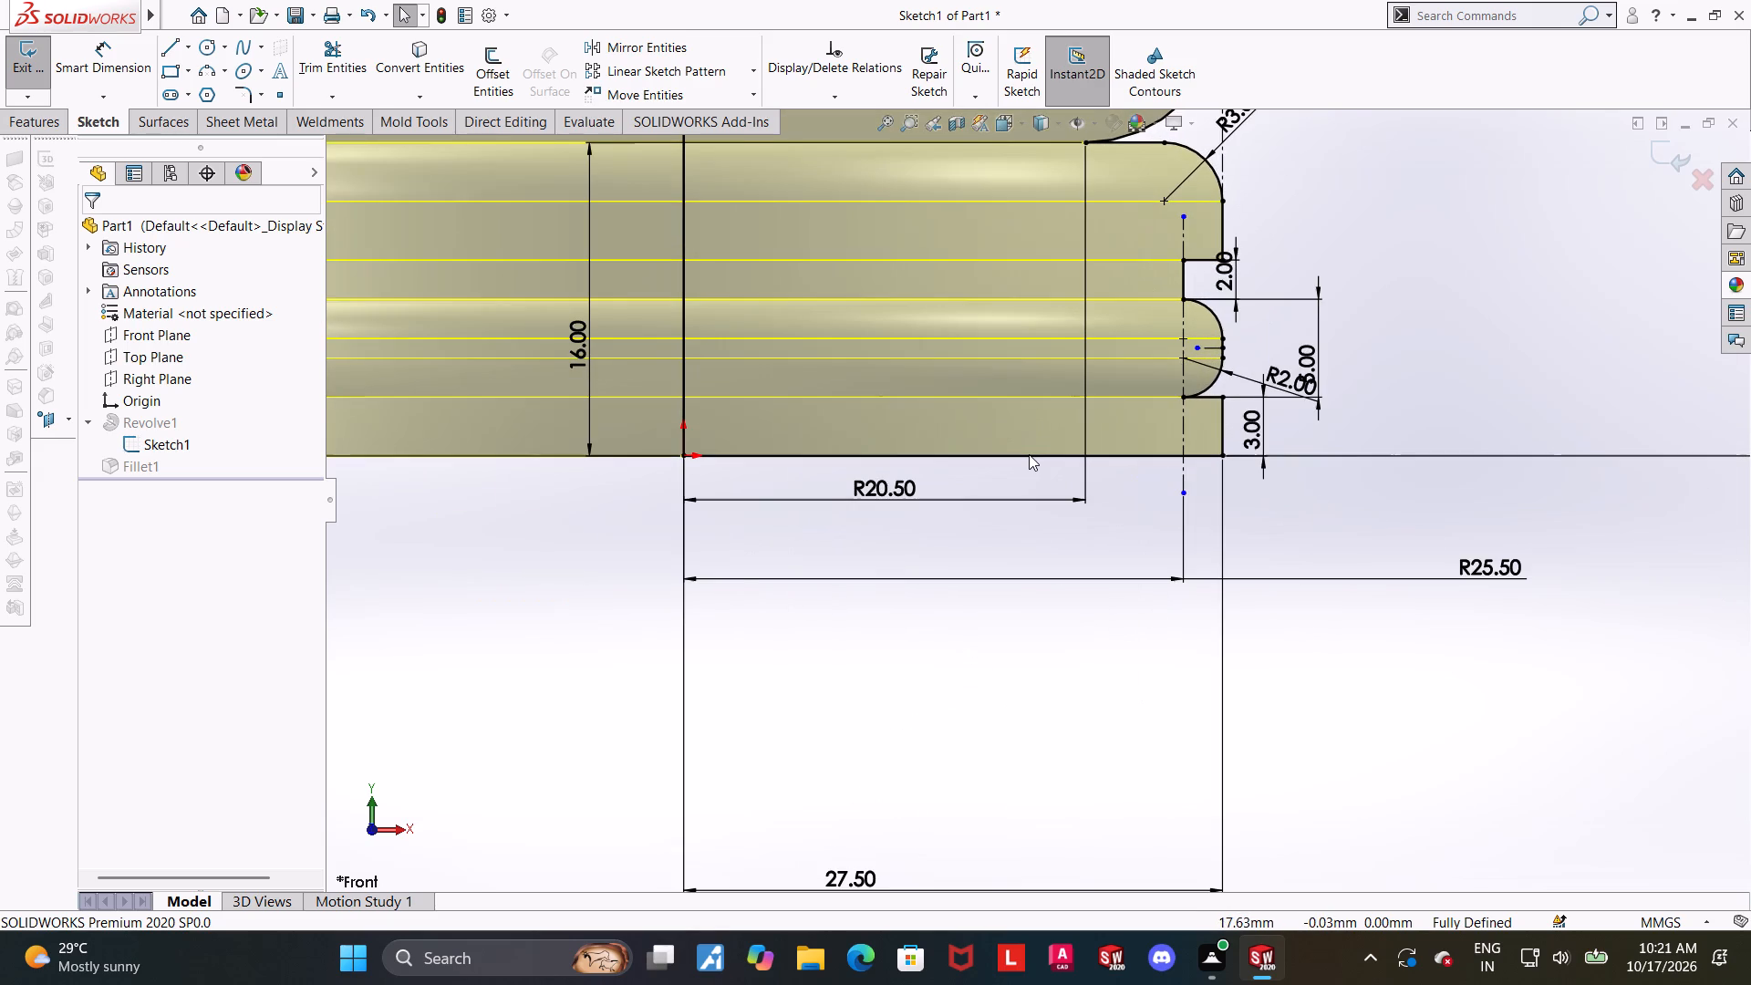
pyautogui.scroll(1, 1029, 454)
pyautogui.scroll(2, 1124, 513)
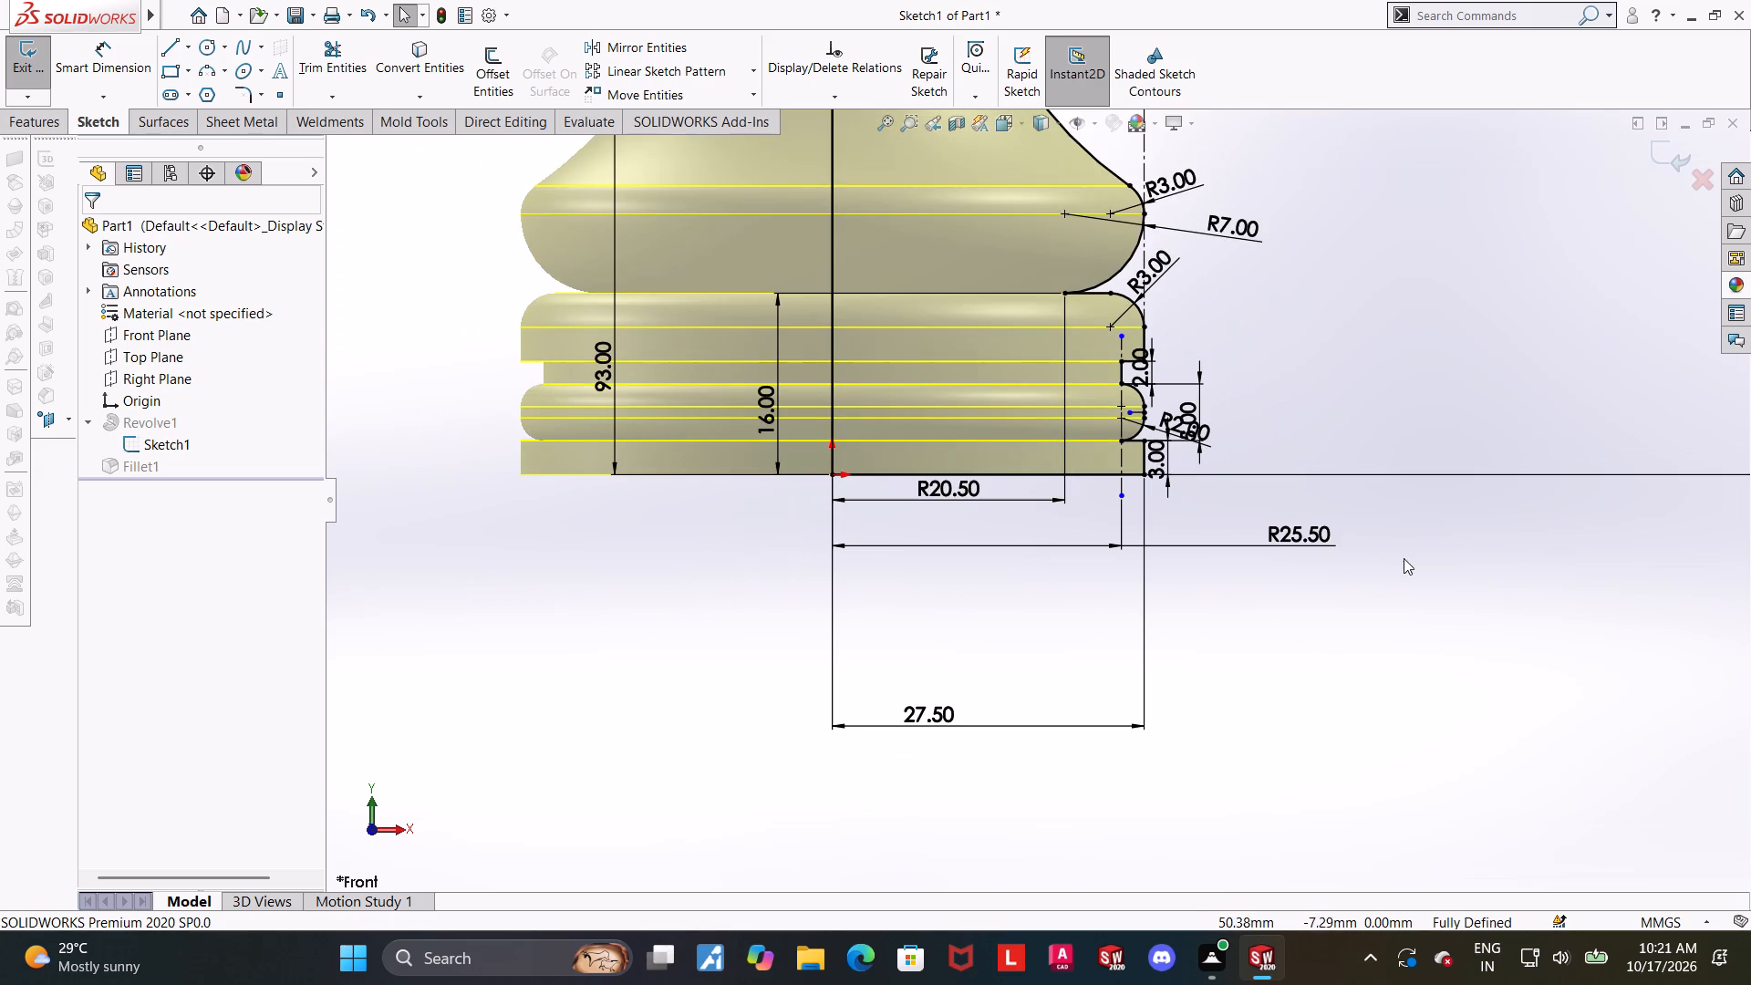
pyautogui.scroll(-1, 1230, 535)
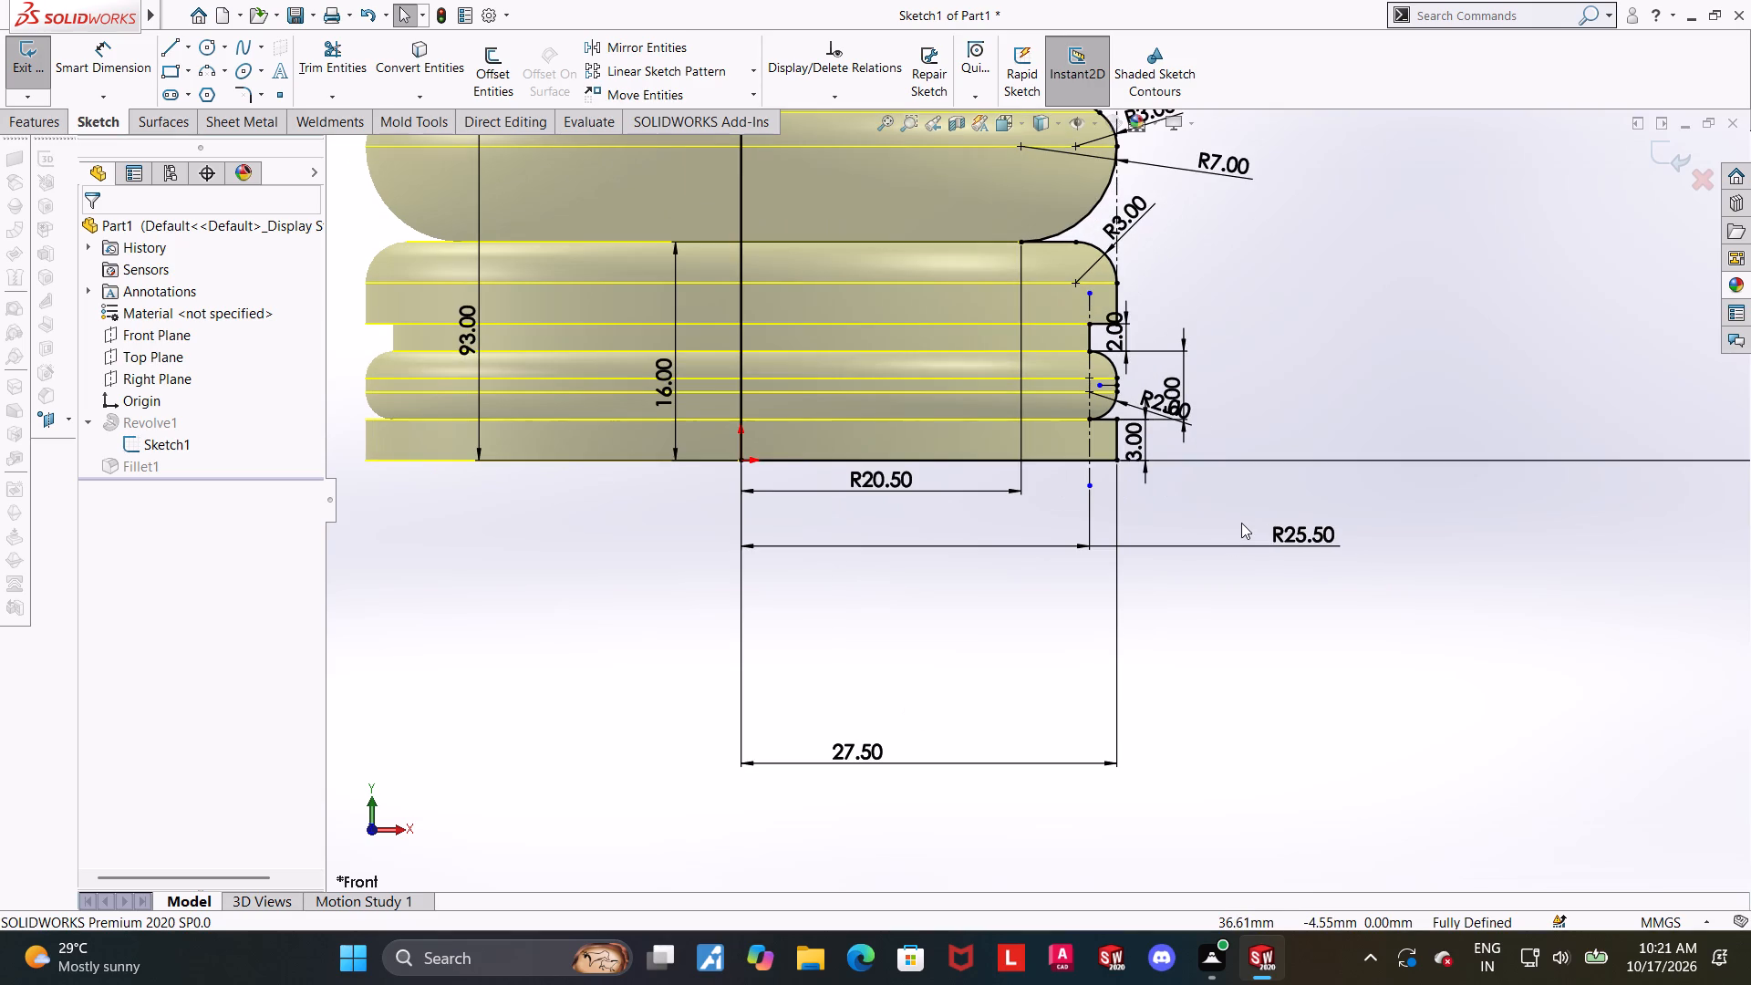
pyautogui.scroll(1, 1241, 523)
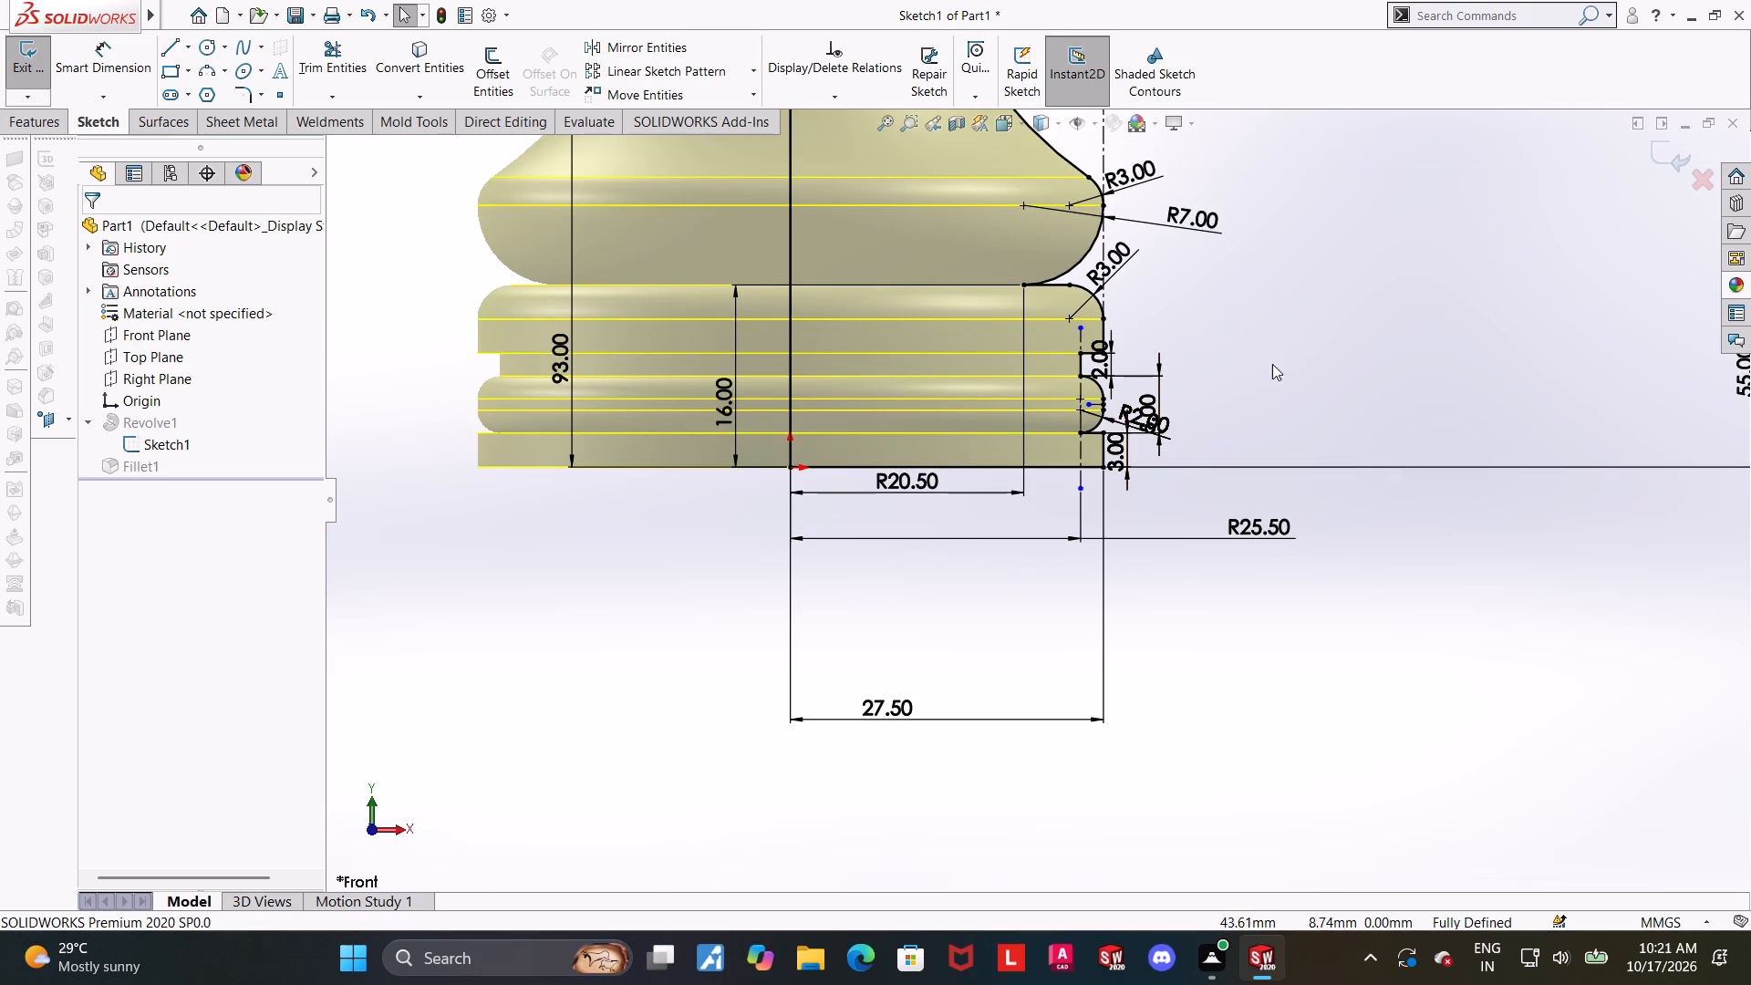
pyautogui.scroll(-1, 1197, 326)
pyautogui.scroll(-1, 860, 487)
pyautogui.scroll(1, 860, 487)
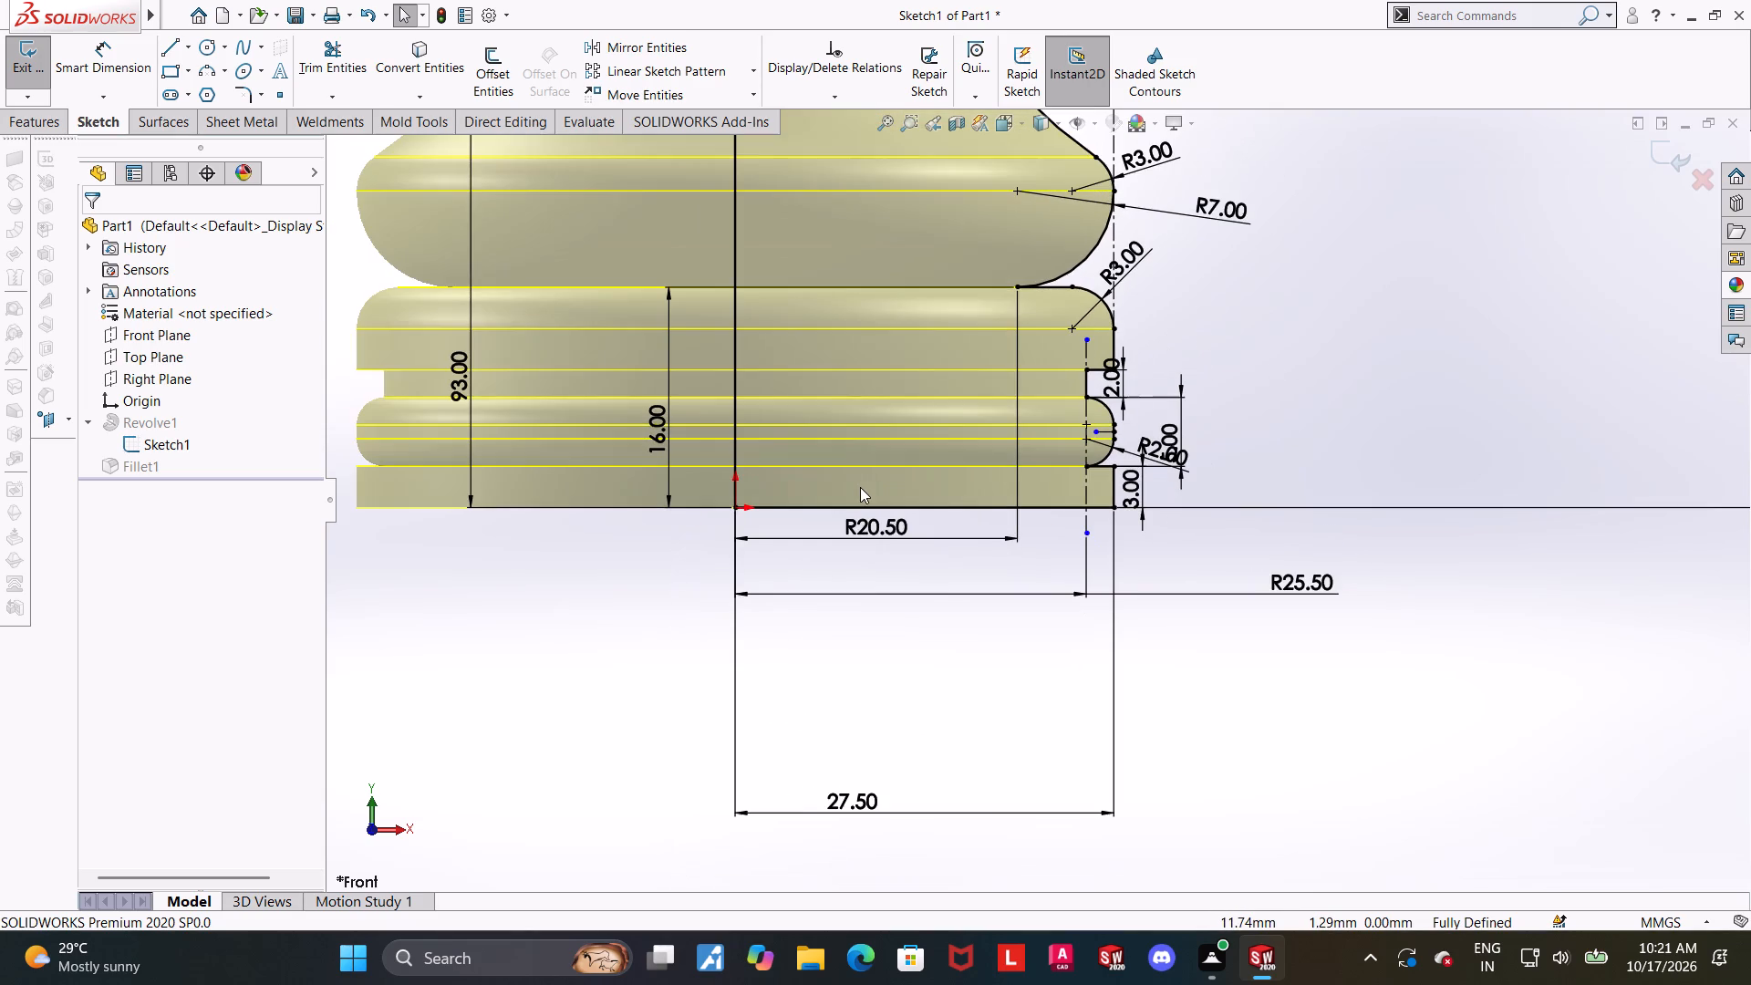
pyautogui.scroll(1, 708, 424)
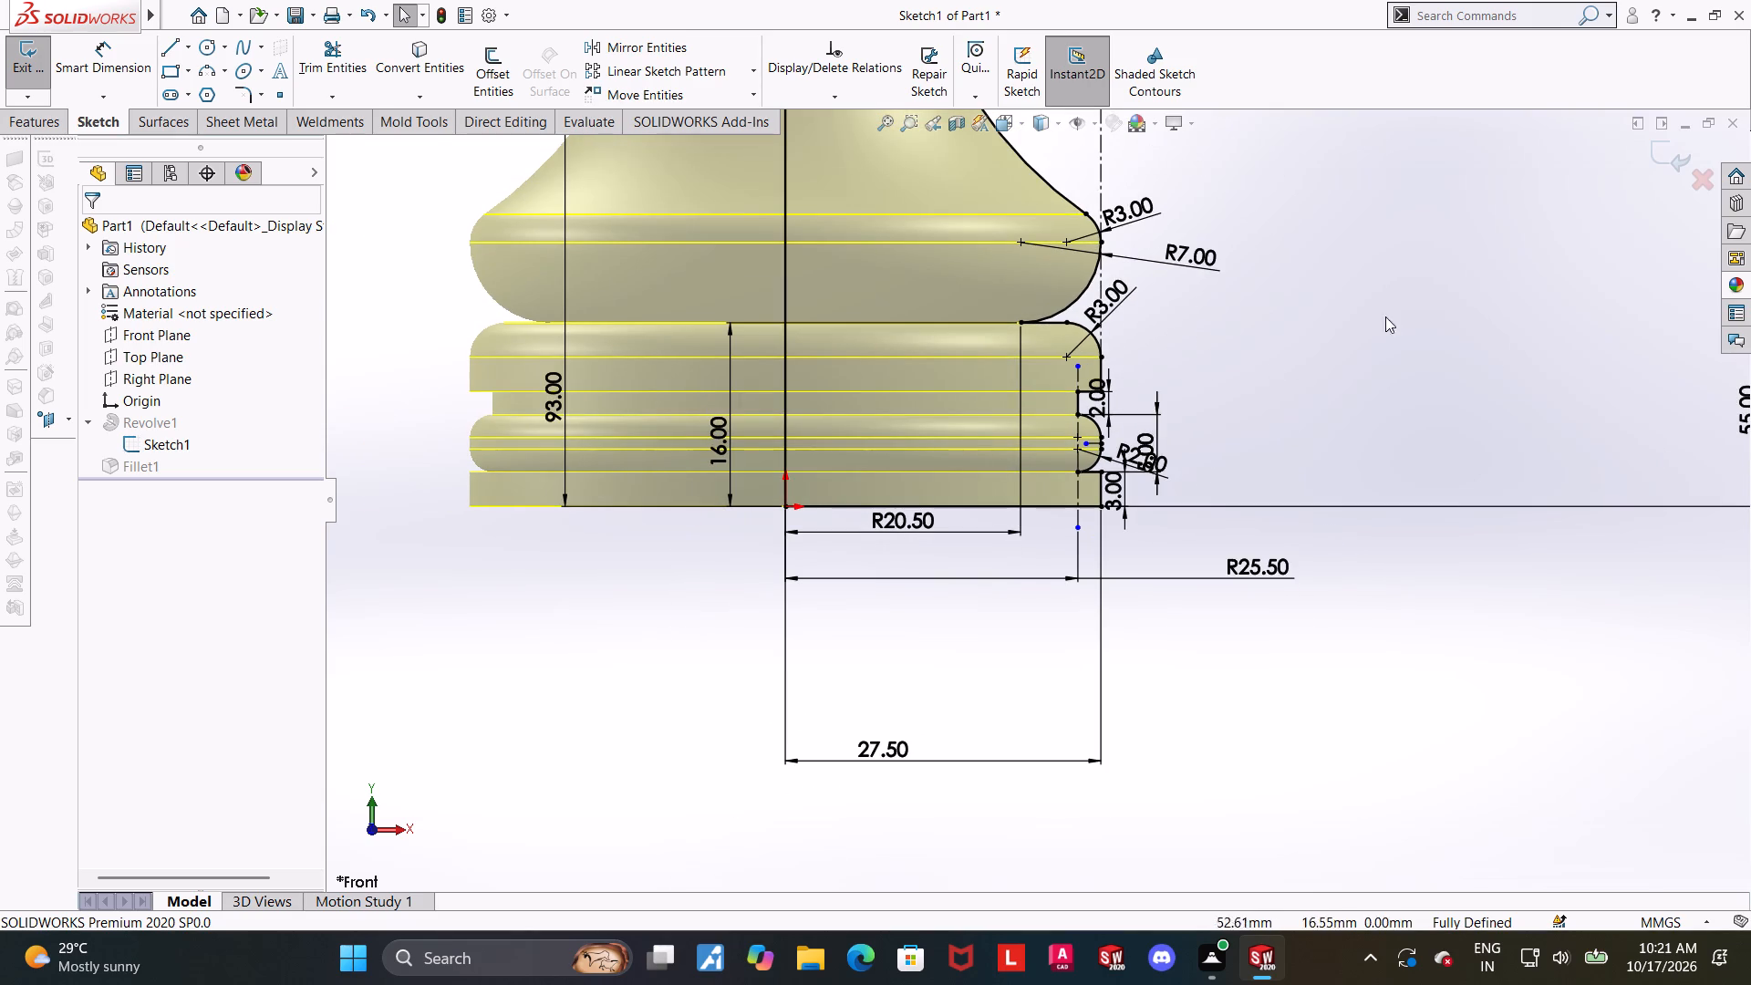
pyautogui.scroll(-3, 1324, 332)
pyautogui.scroll(1, 1023, 632)
pyautogui.scroll(-1, 958, 383)
pyautogui.scroll(1, 896, 535)
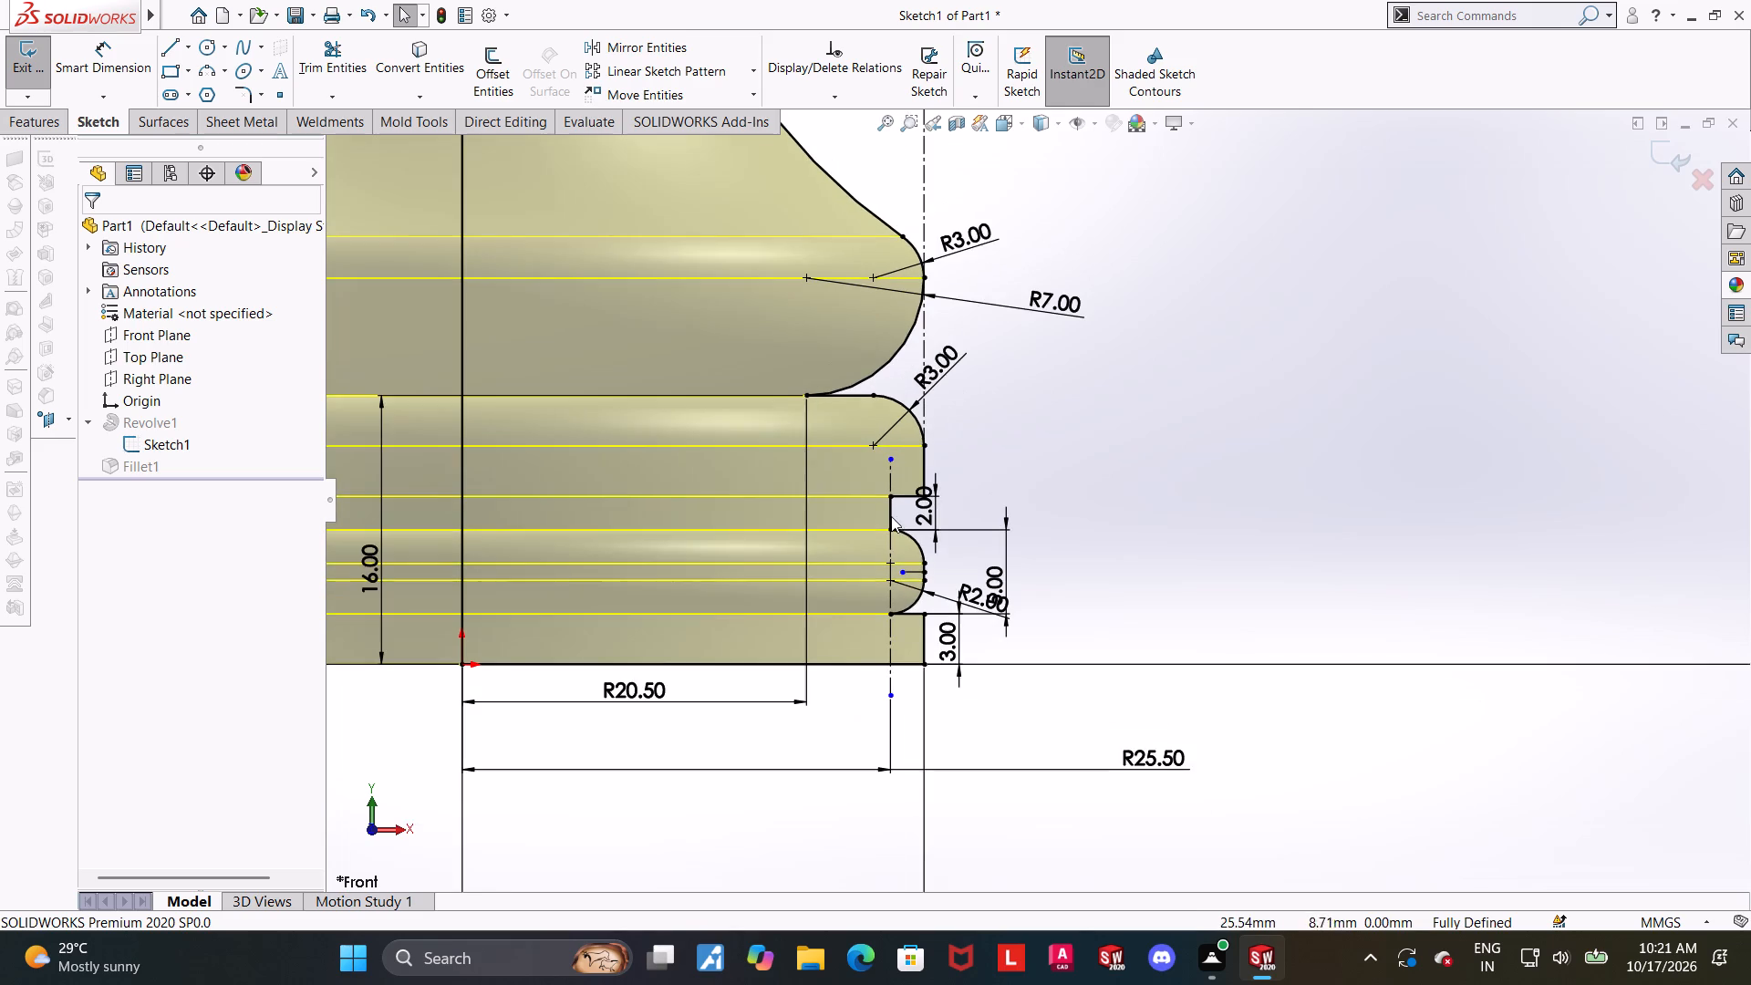
pyautogui.scroll(-3, 892, 509)
pyautogui.scroll(2, 948, 605)
pyautogui.scroll(-2, 1092, 709)
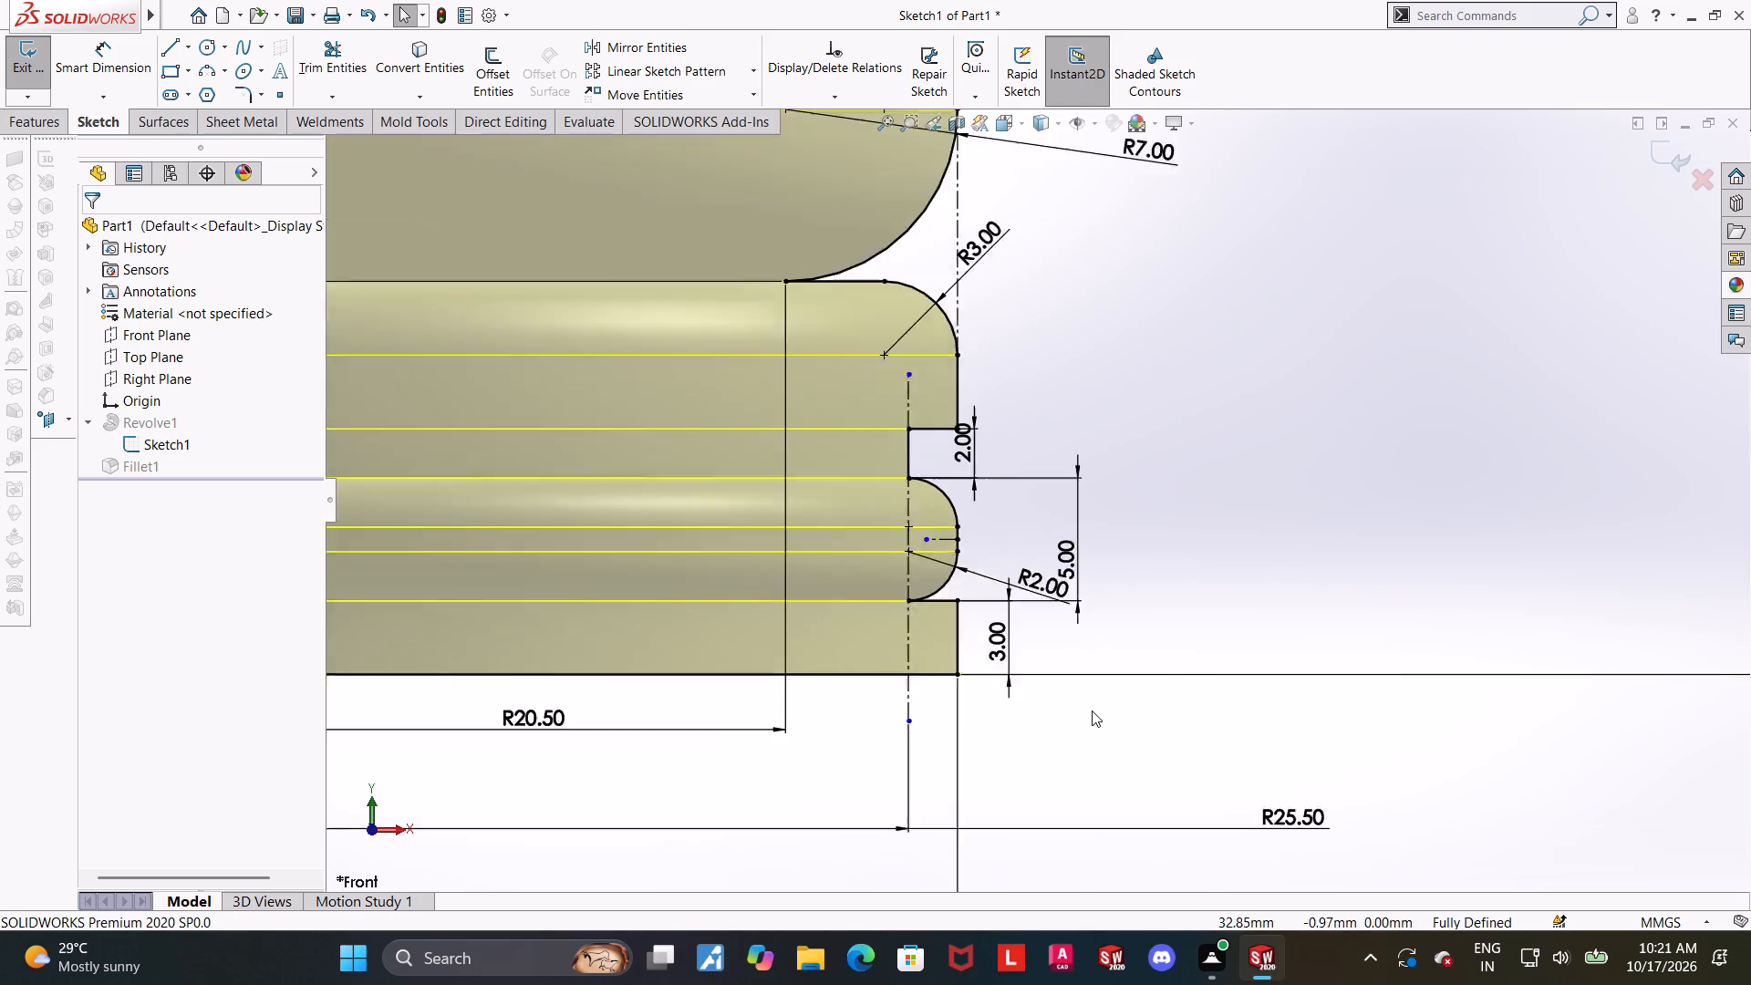
pyautogui.scroll(-2, 935, 516)
pyautogui.scroll(1, 1081, 579)
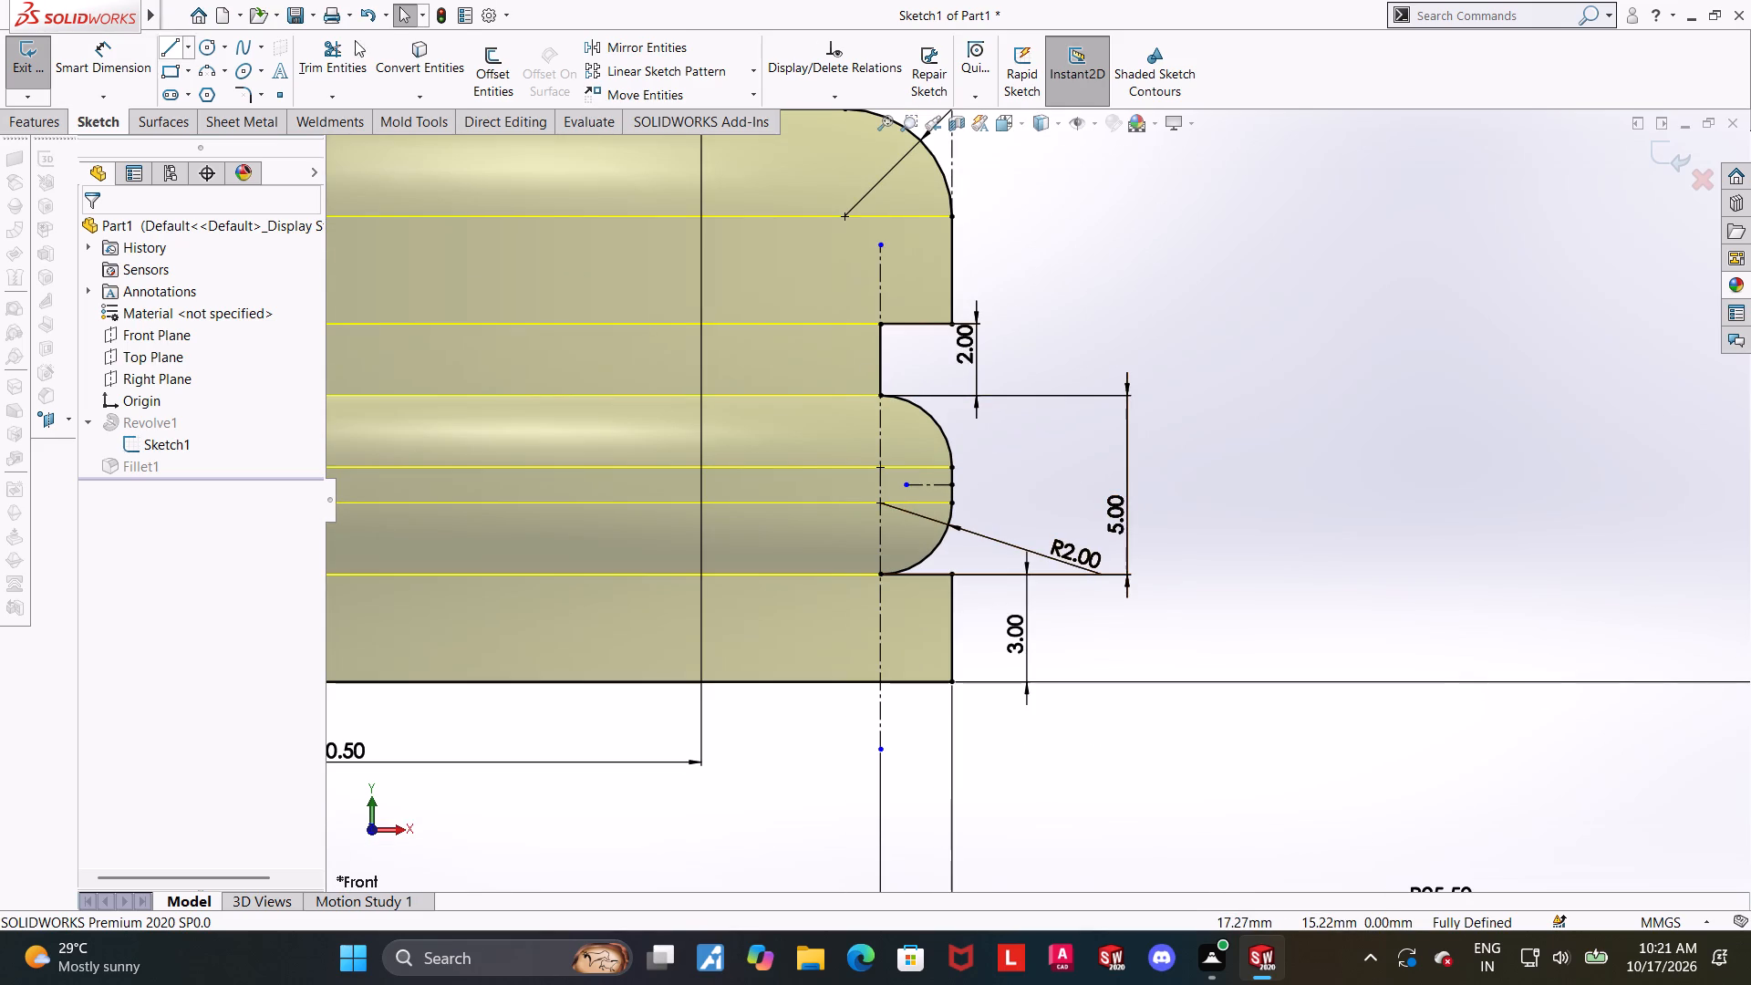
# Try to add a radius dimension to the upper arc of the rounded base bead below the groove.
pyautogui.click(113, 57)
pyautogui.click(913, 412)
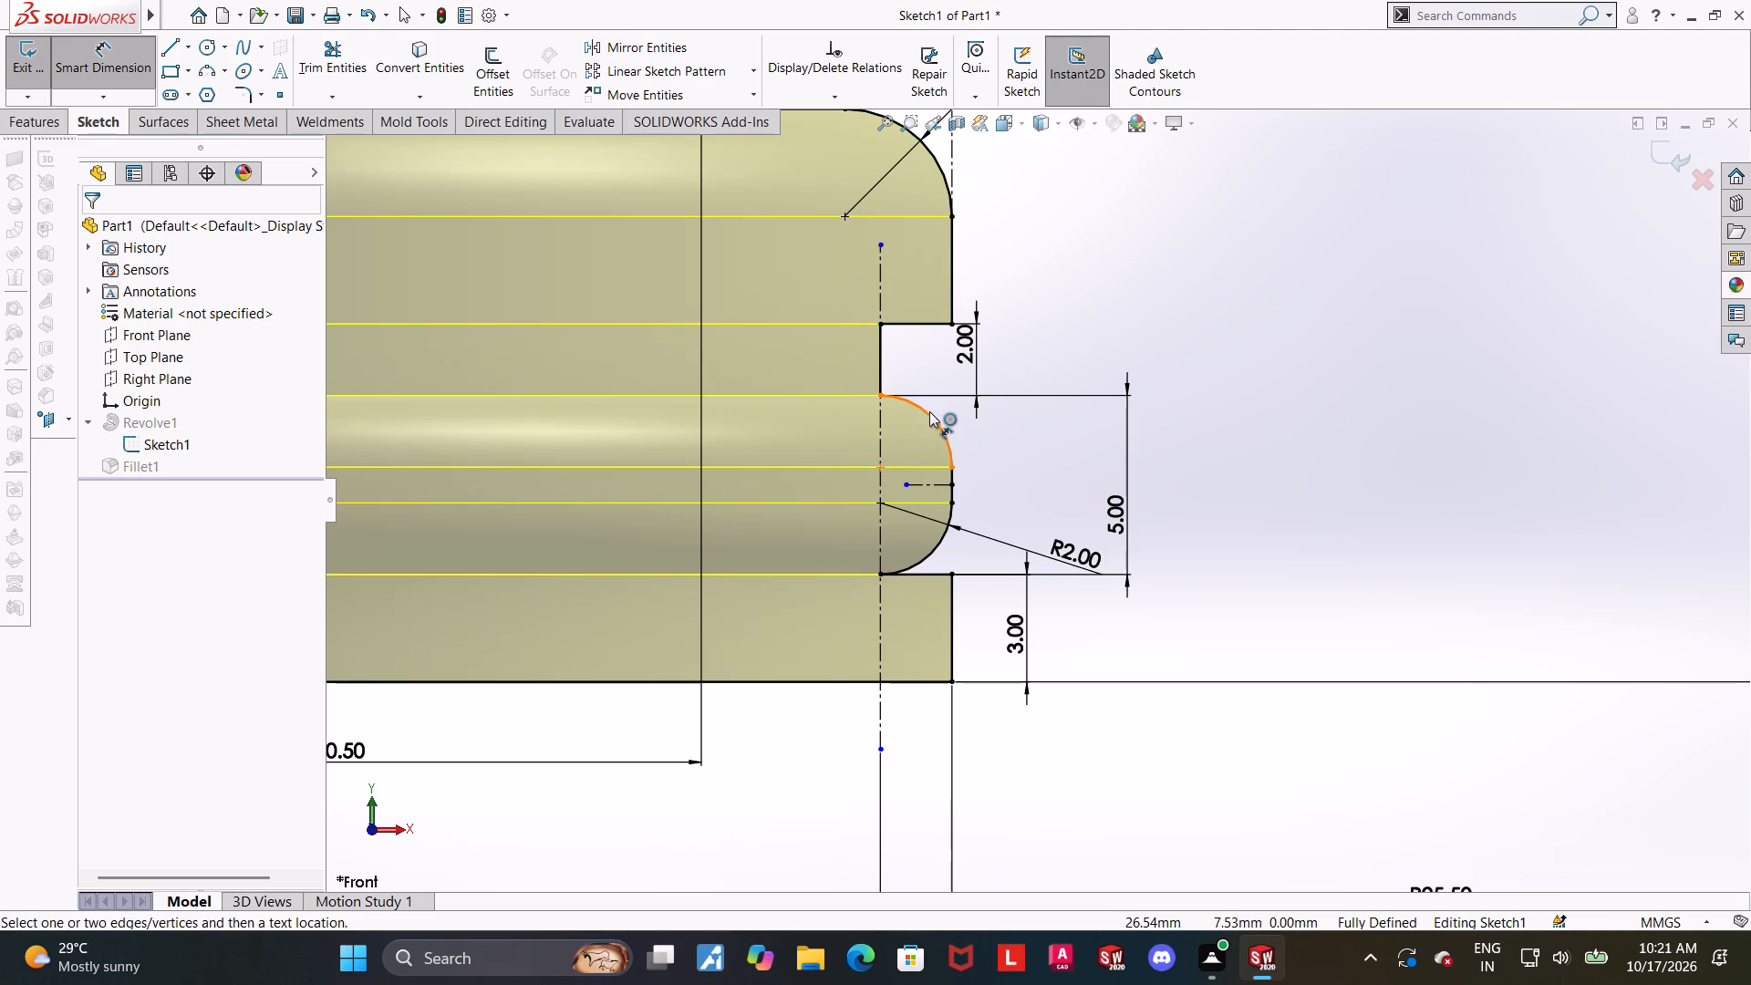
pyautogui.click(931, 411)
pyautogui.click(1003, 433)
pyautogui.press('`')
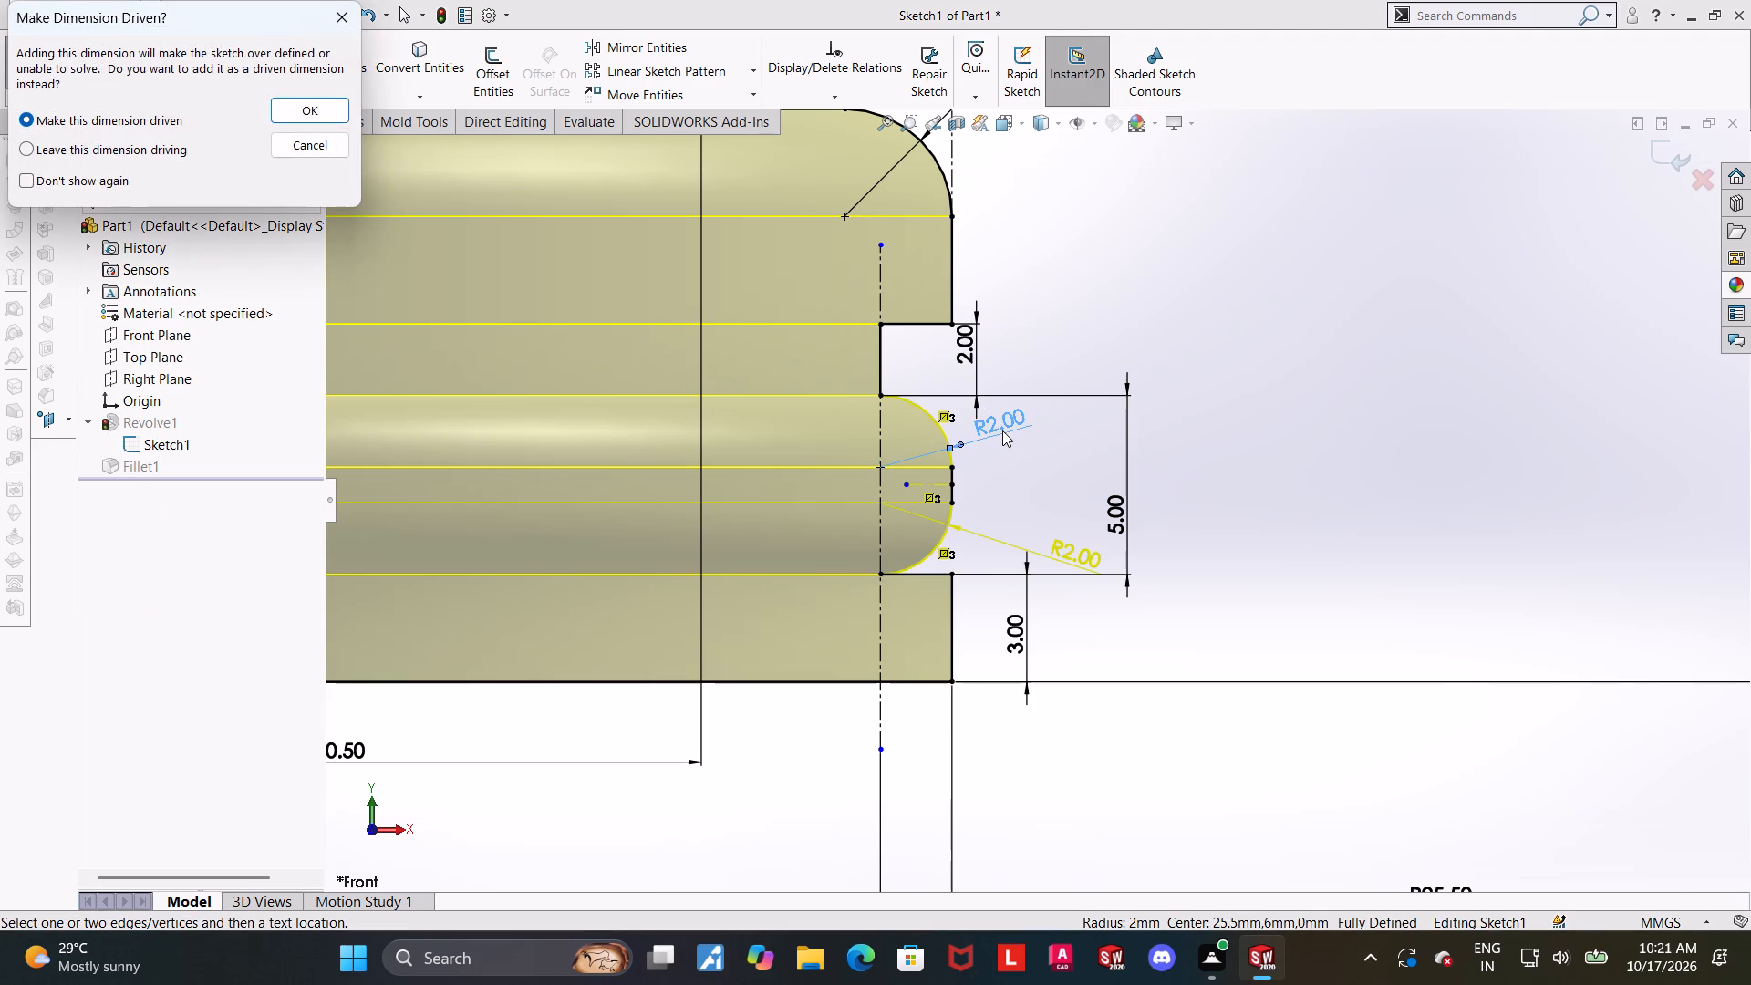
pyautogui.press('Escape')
# Examine the profile's dimensions from the grooved base up to the concave neck, including its arc radii and heights.
pyautogui.scroll(3, 1031, 462)
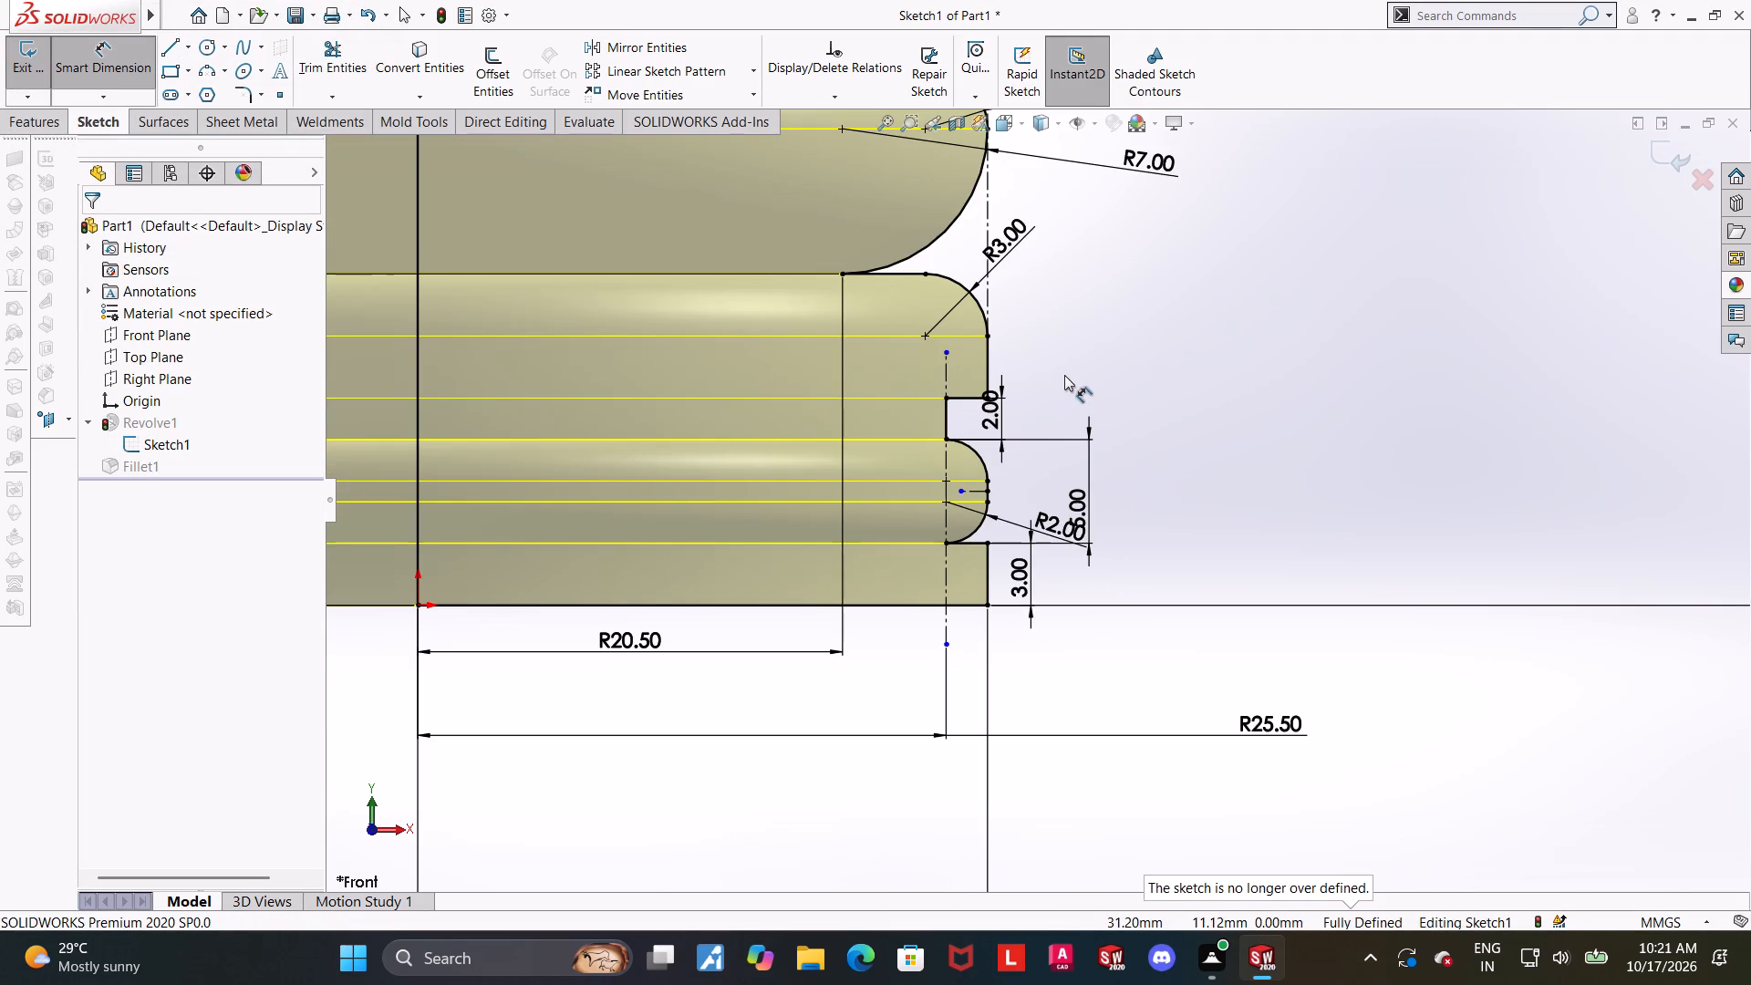
pyautogui.scroll(2, 1064, 375)
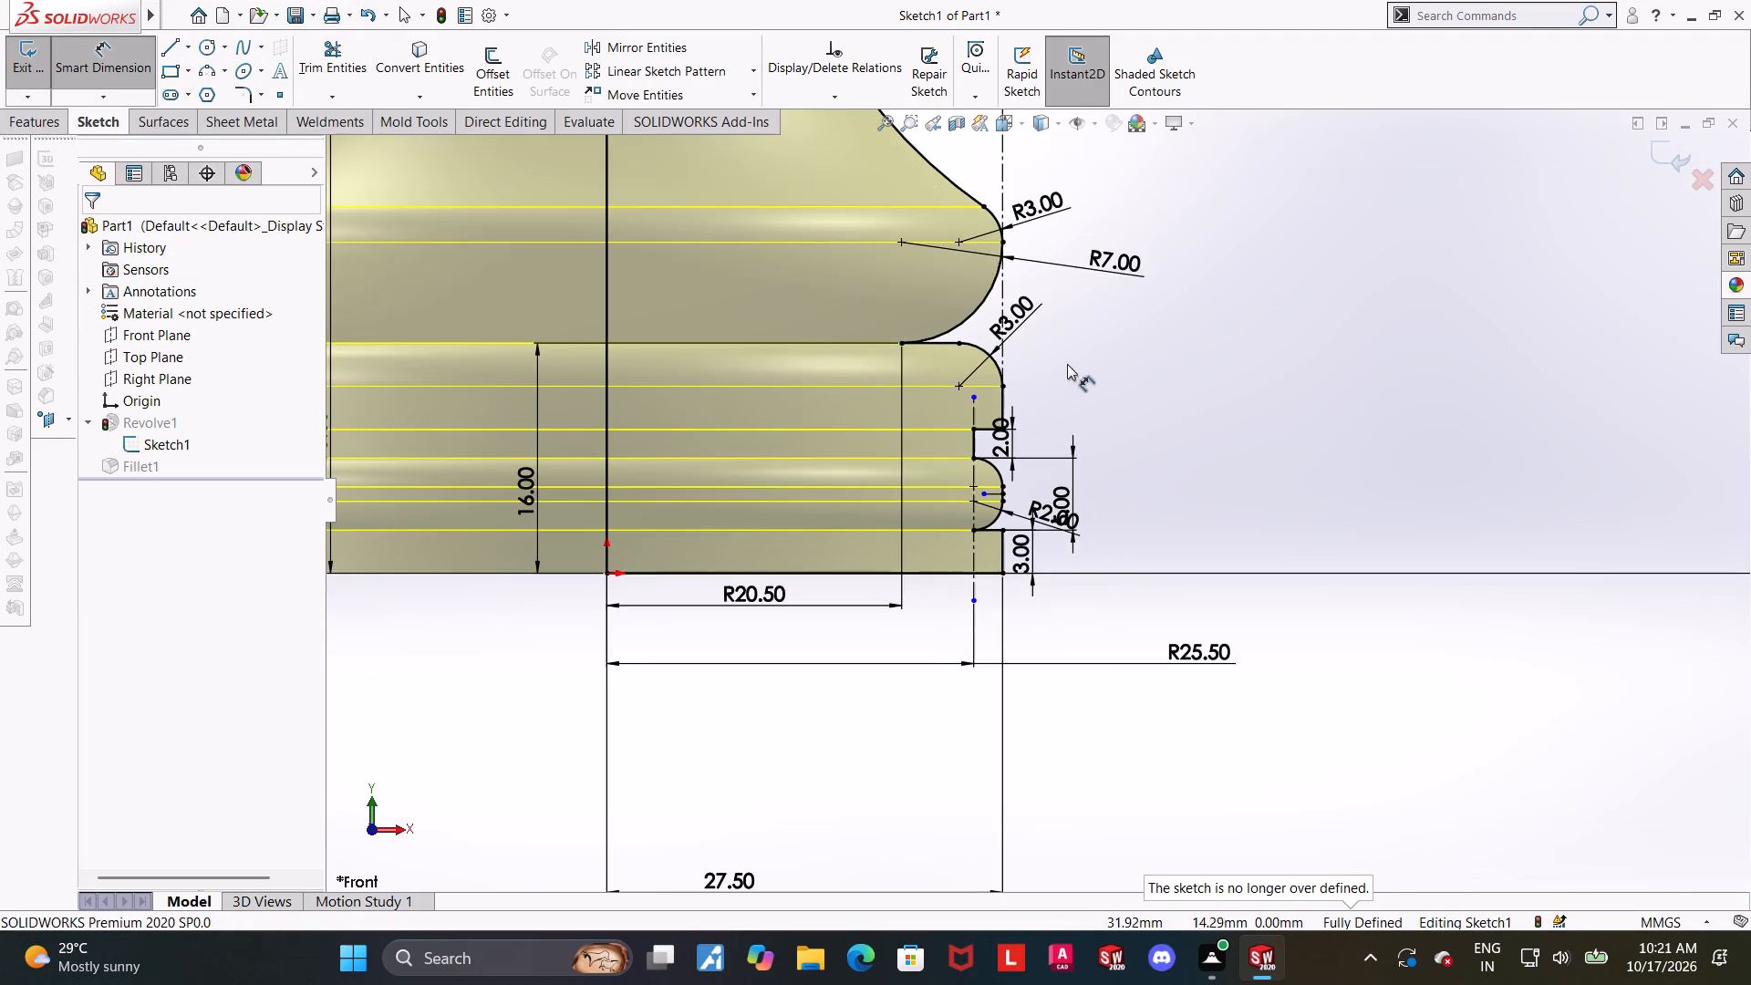
pyautogui.scroll(-3, 1039, 341)
pyautogui.press('Escape')
pyautogui.scroll(-1, 1013, 499)
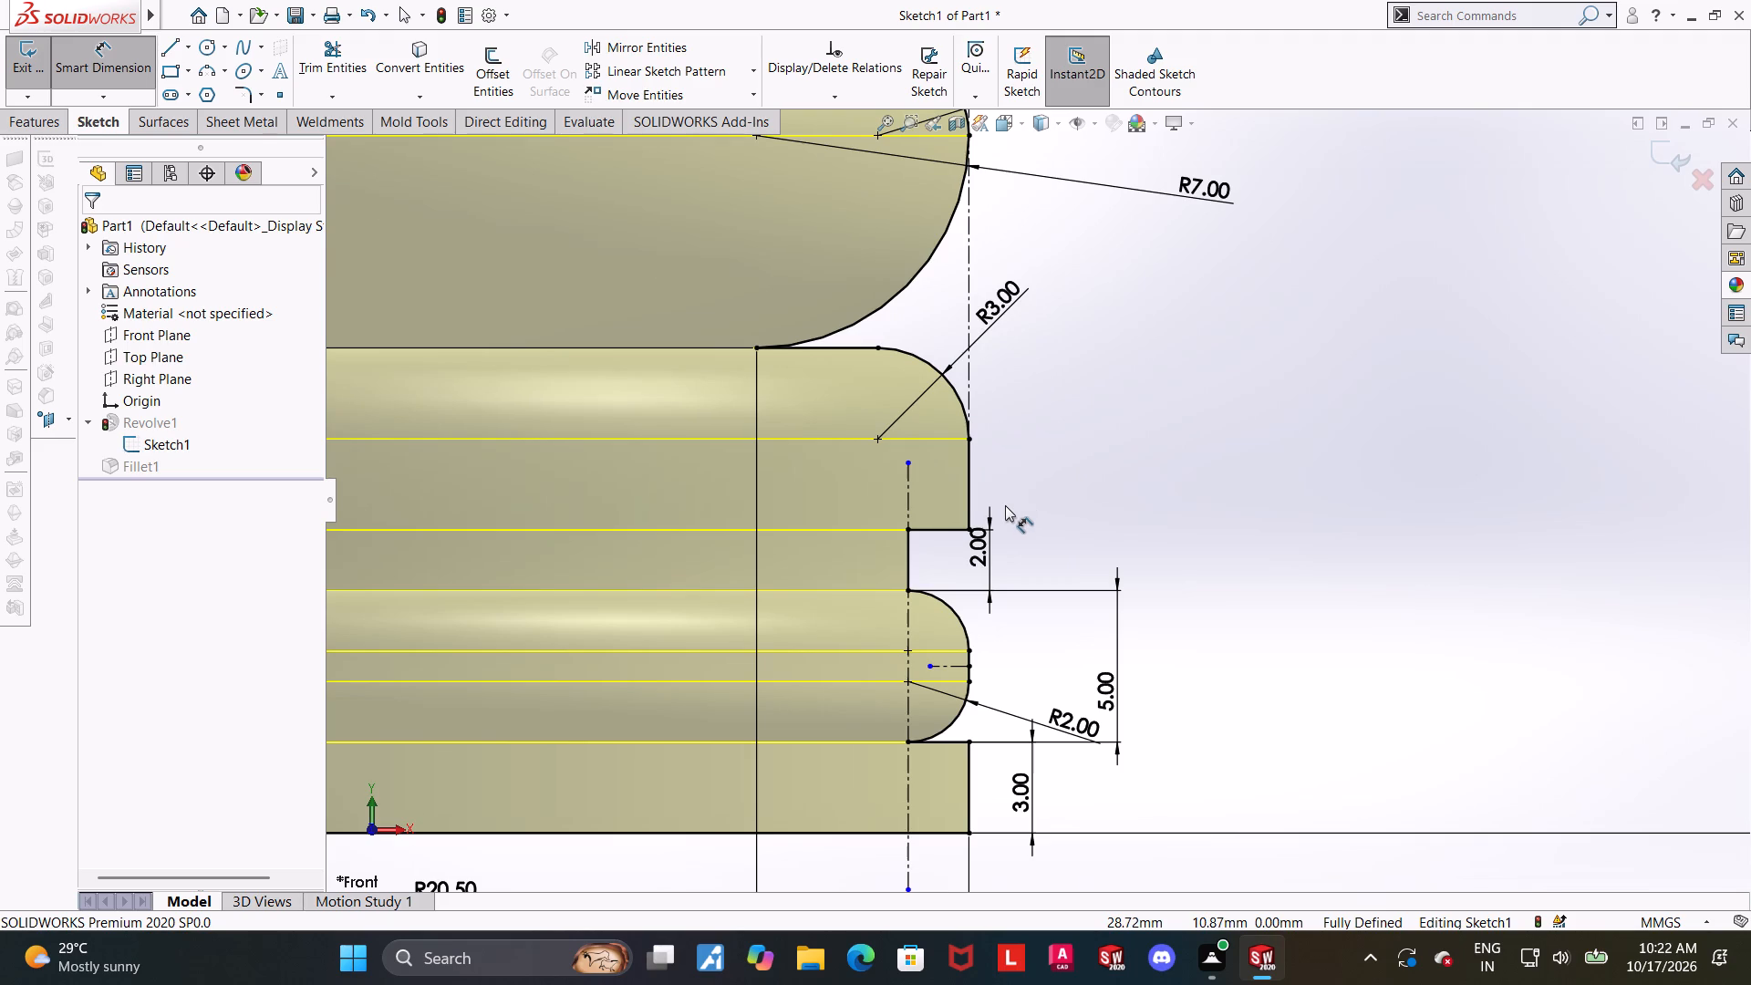
pyautogui.scroll(7, 1005, 505)
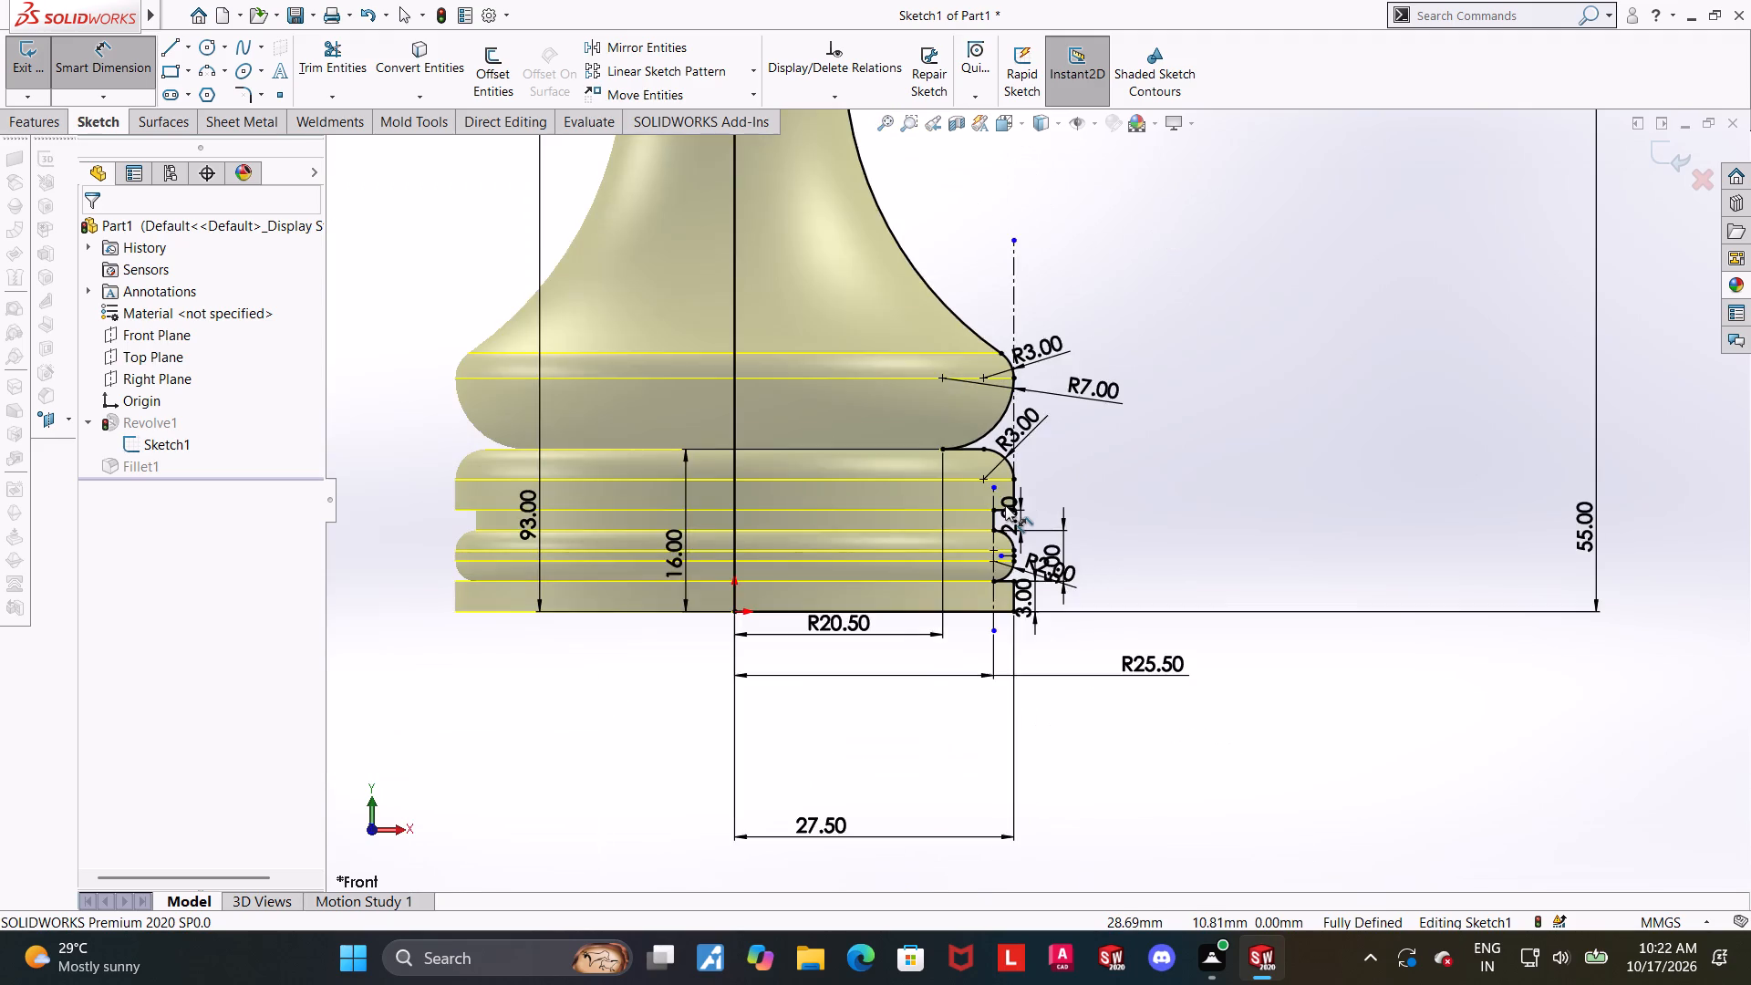
pyautogui.scroll(-8, 1017, 445)
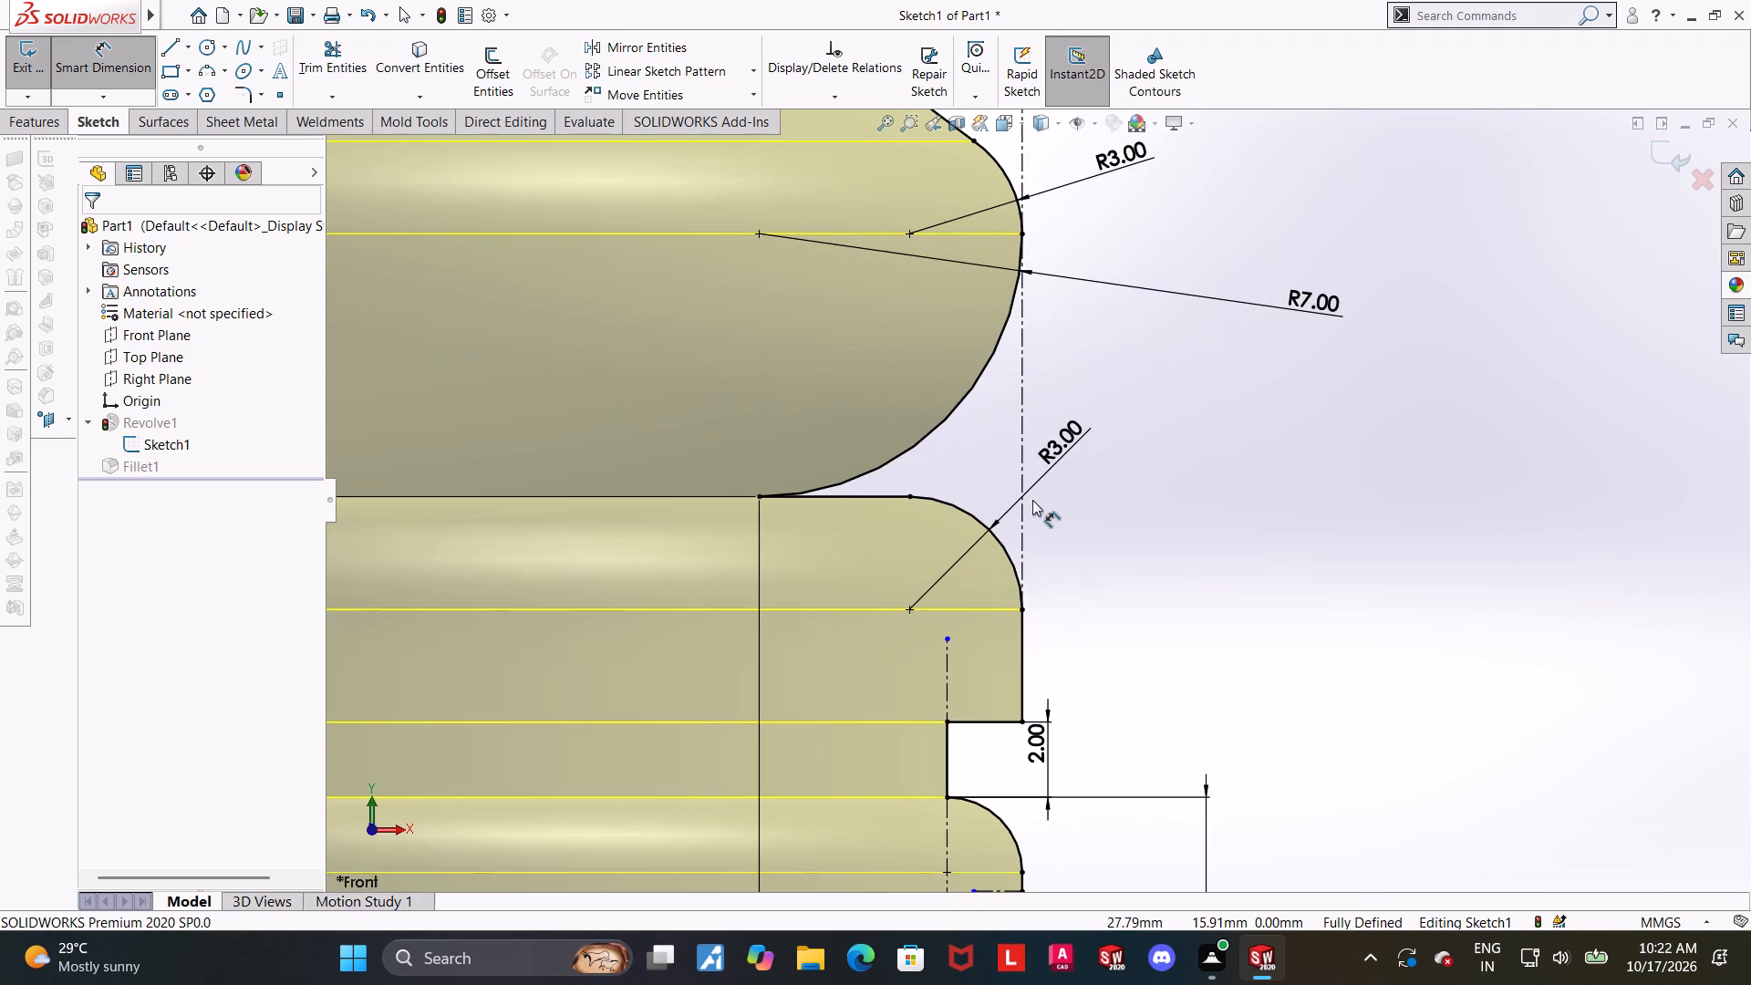
pyautogui.scroll(4, 1136, 506)
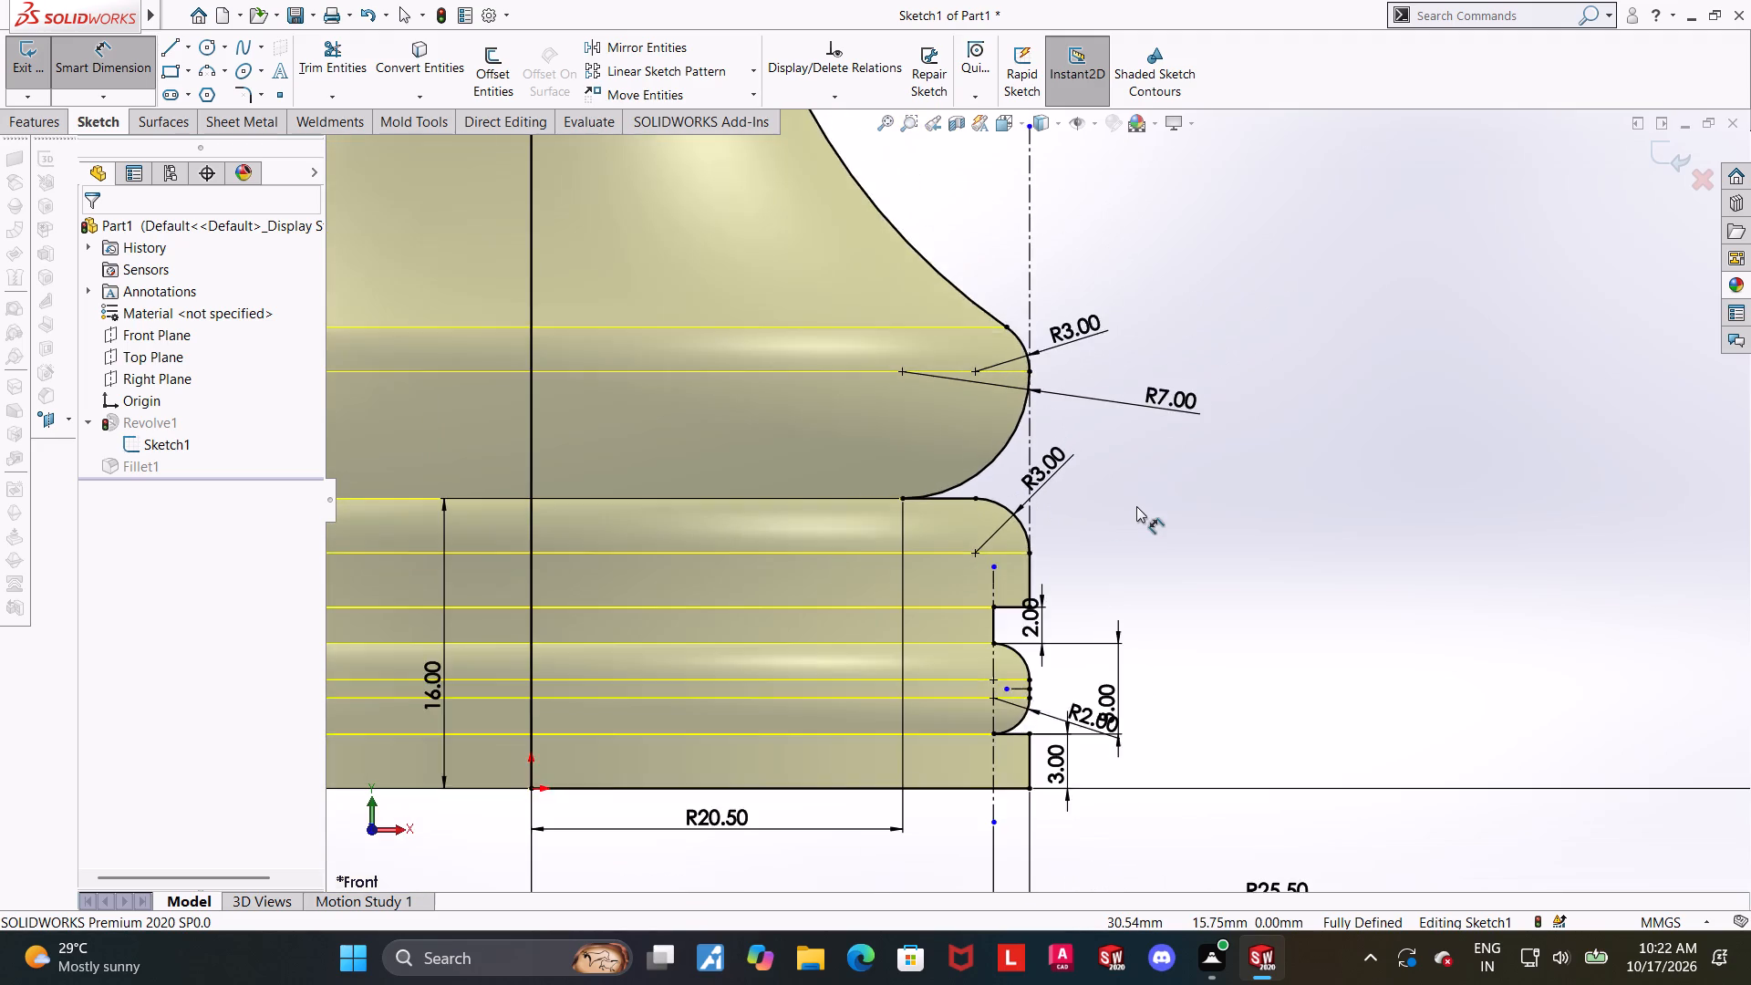
pyautogui.scroll(3, 1136, 506)
pyautogui.scroll(-4, 1069, 424)
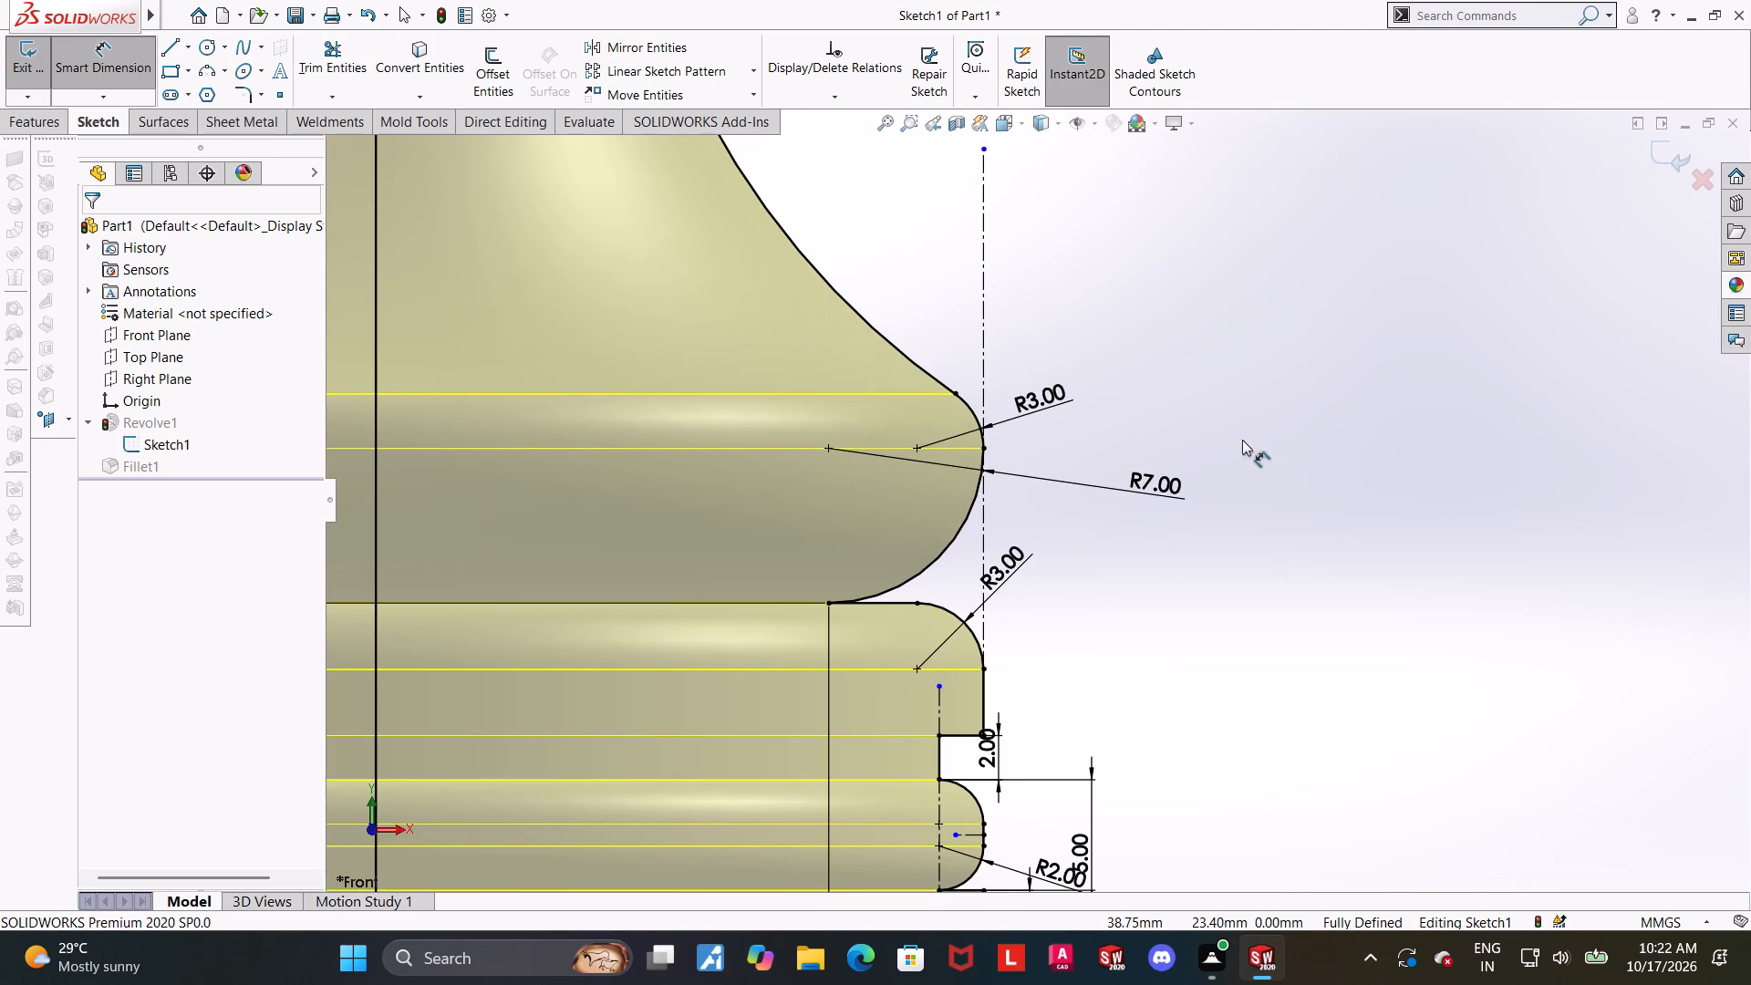
pyautogui.scroll(3, 1128, 434)
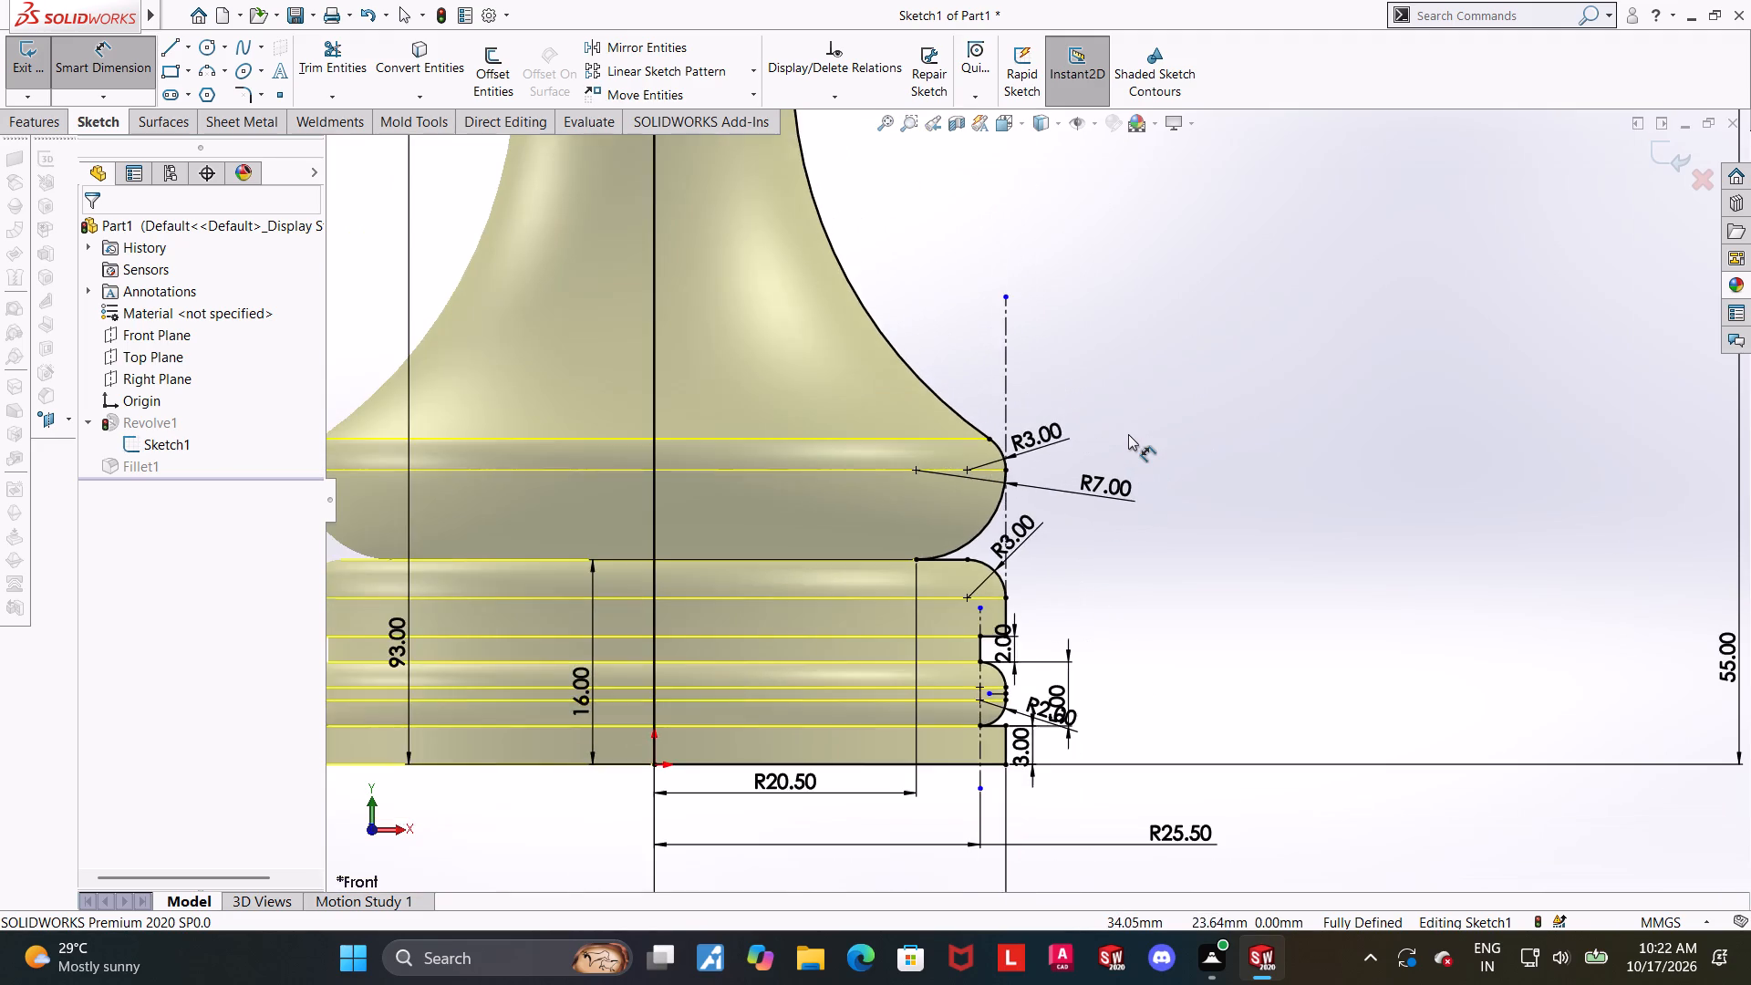
pyautogui.scroll(6, 852, 371)
pyautogui.scroll(-3, 1013, 329)
pyautogui.scroll(-2, 1031, 550)
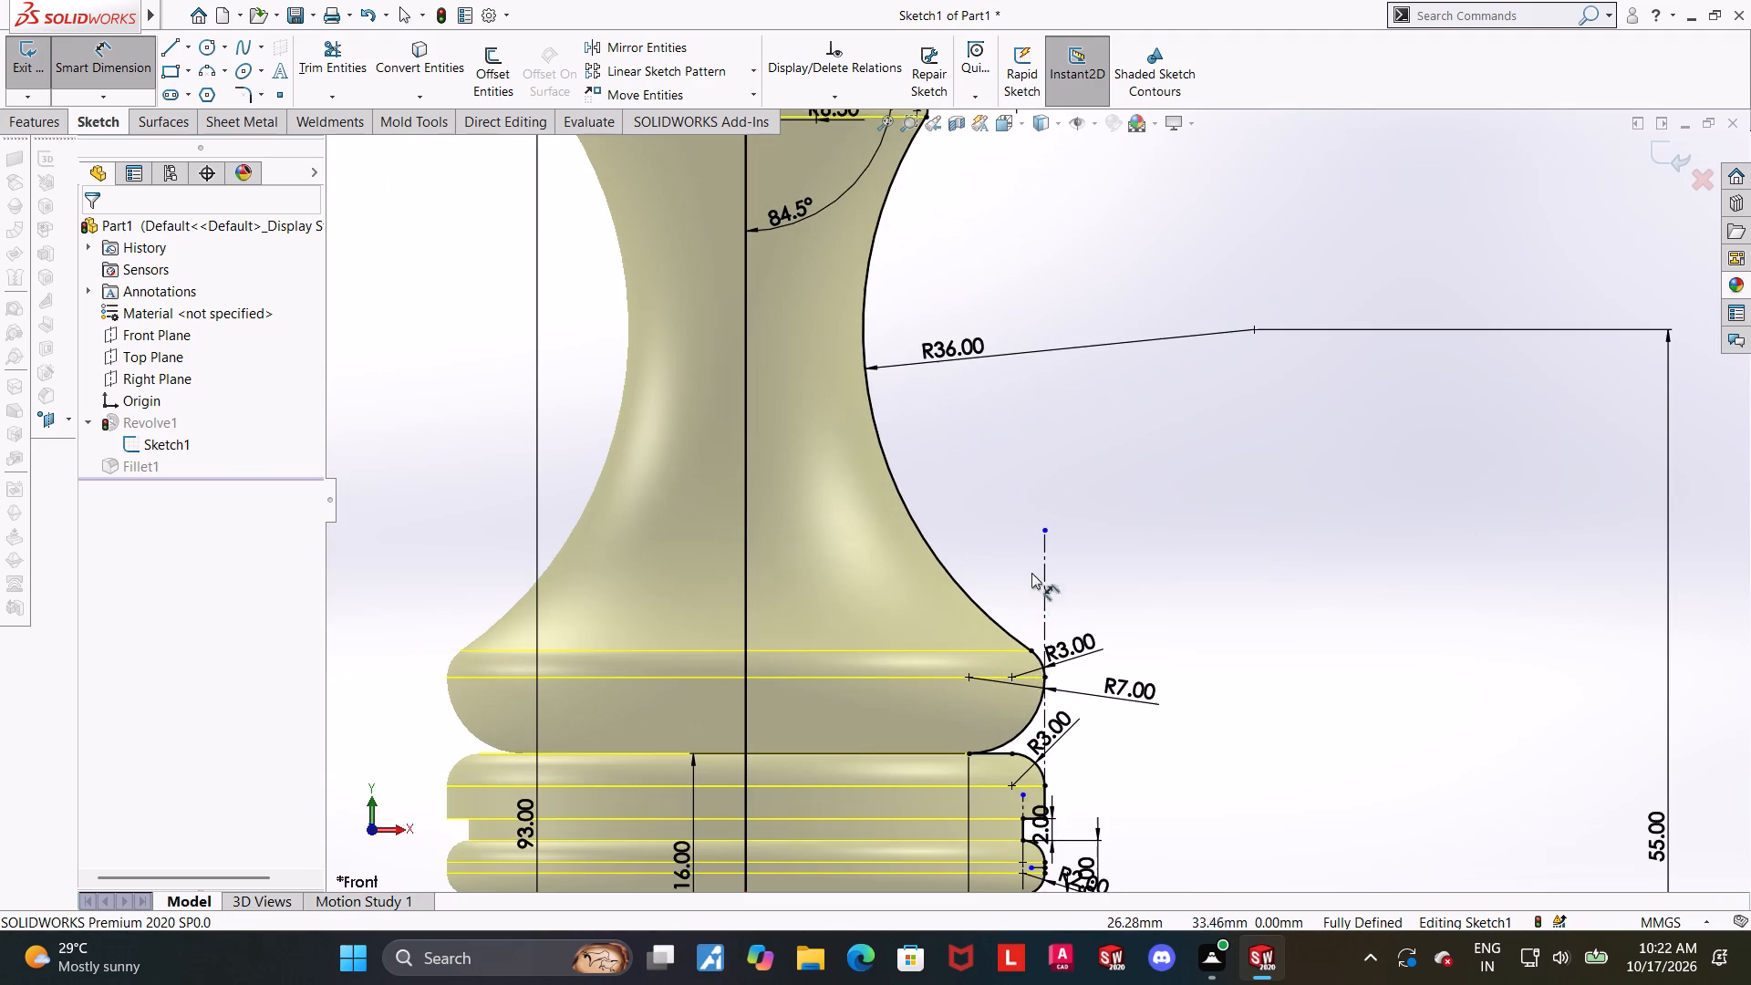
pyautogui.scroll(-2, 1039, 648)
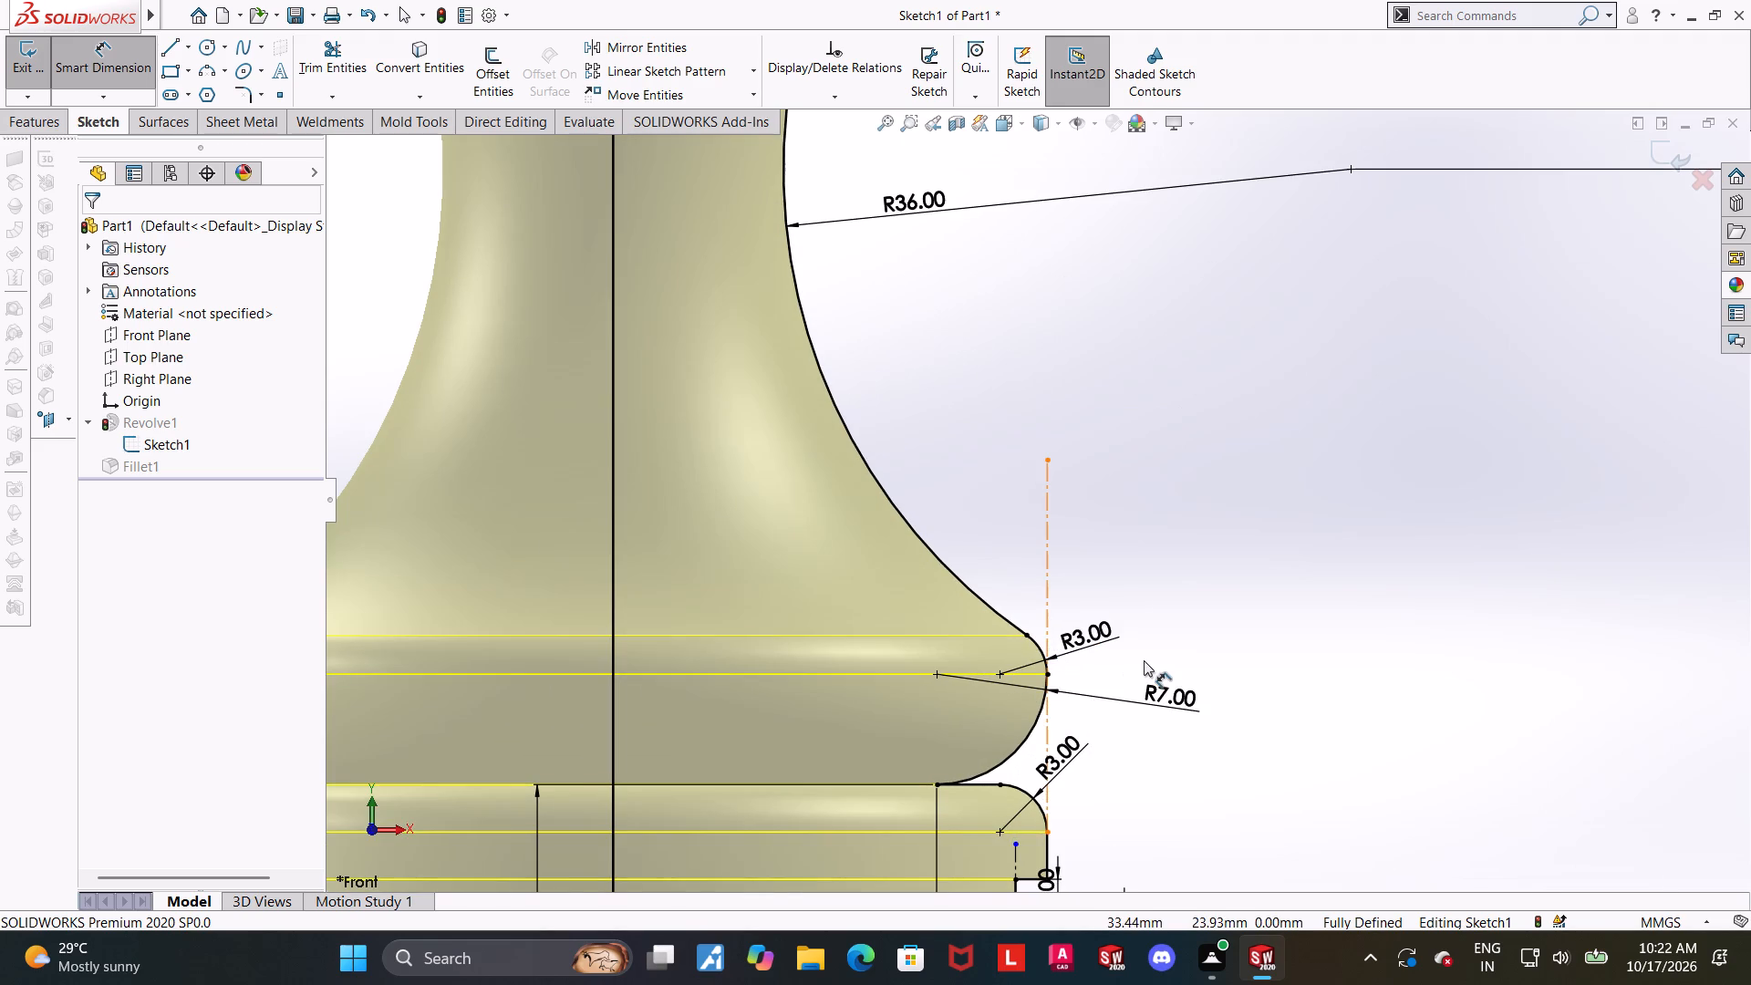
# Delete the R3.00 dimension from the small arc joining the neck curve to the R7.00 arc.
pyautogui.rightClick(1091, 644)
pyautogui.press('Escape')
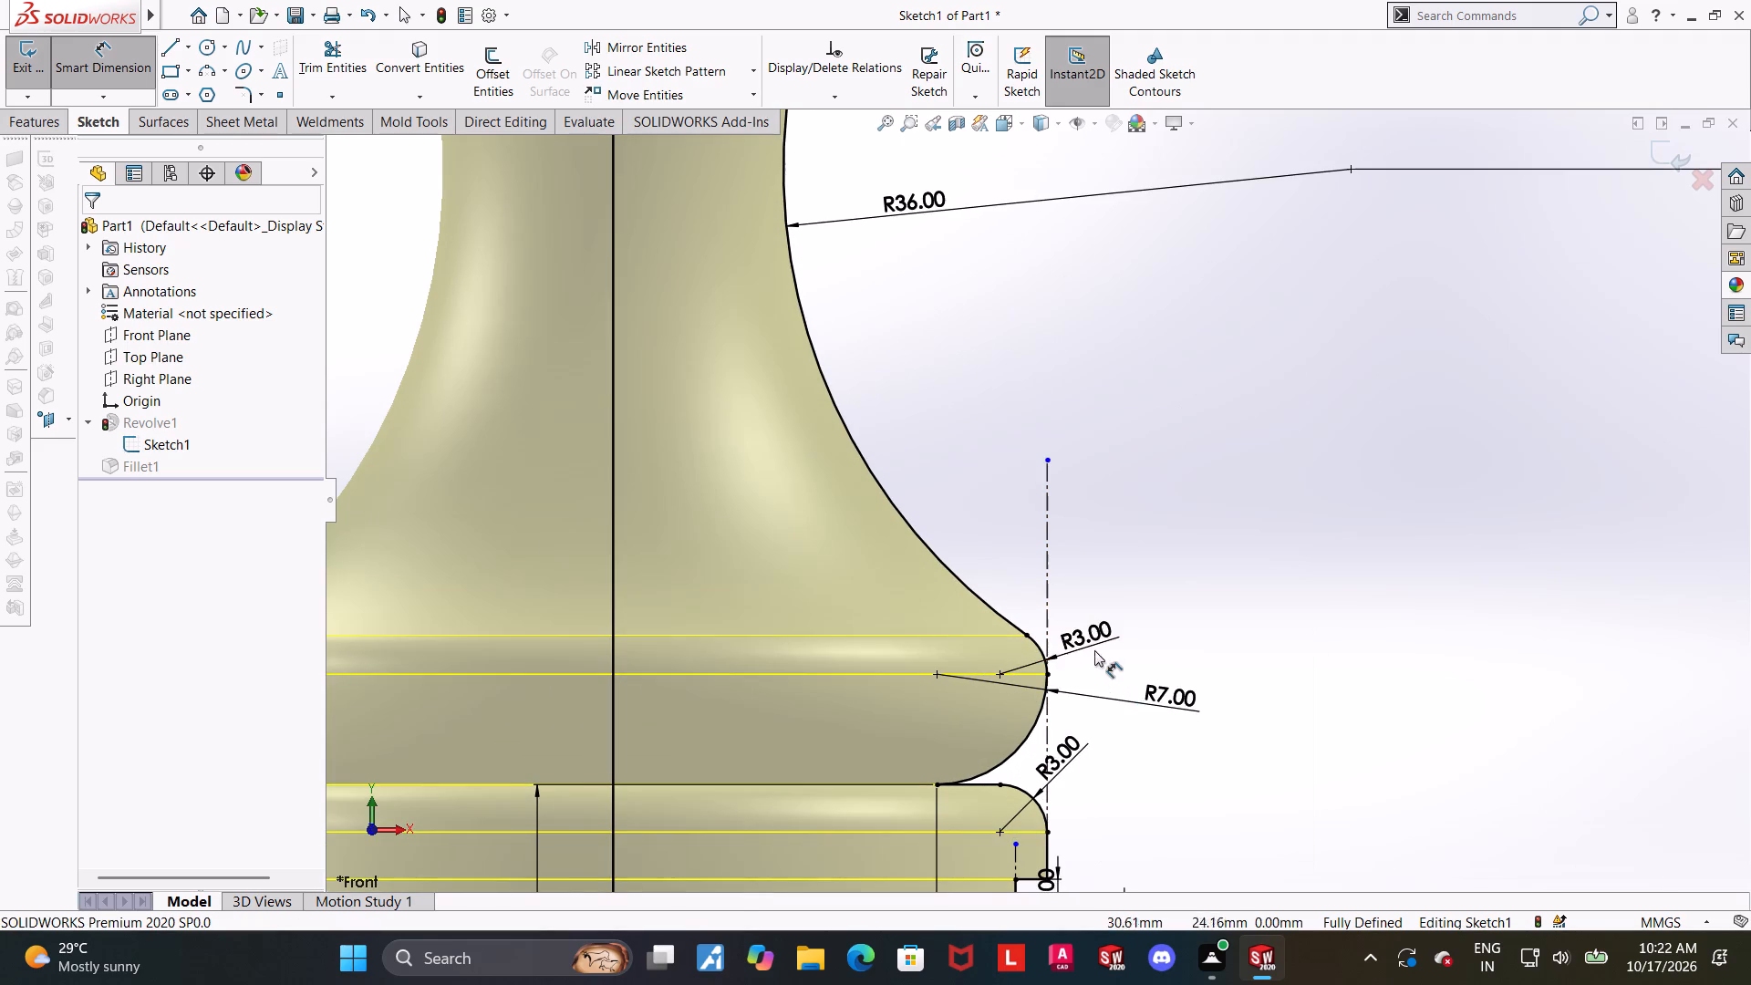
pyautogui.scroll(2, 1167, 720)
pyautogui.scroll(-3, 1102, 628)
pyautogui.press('Escape')
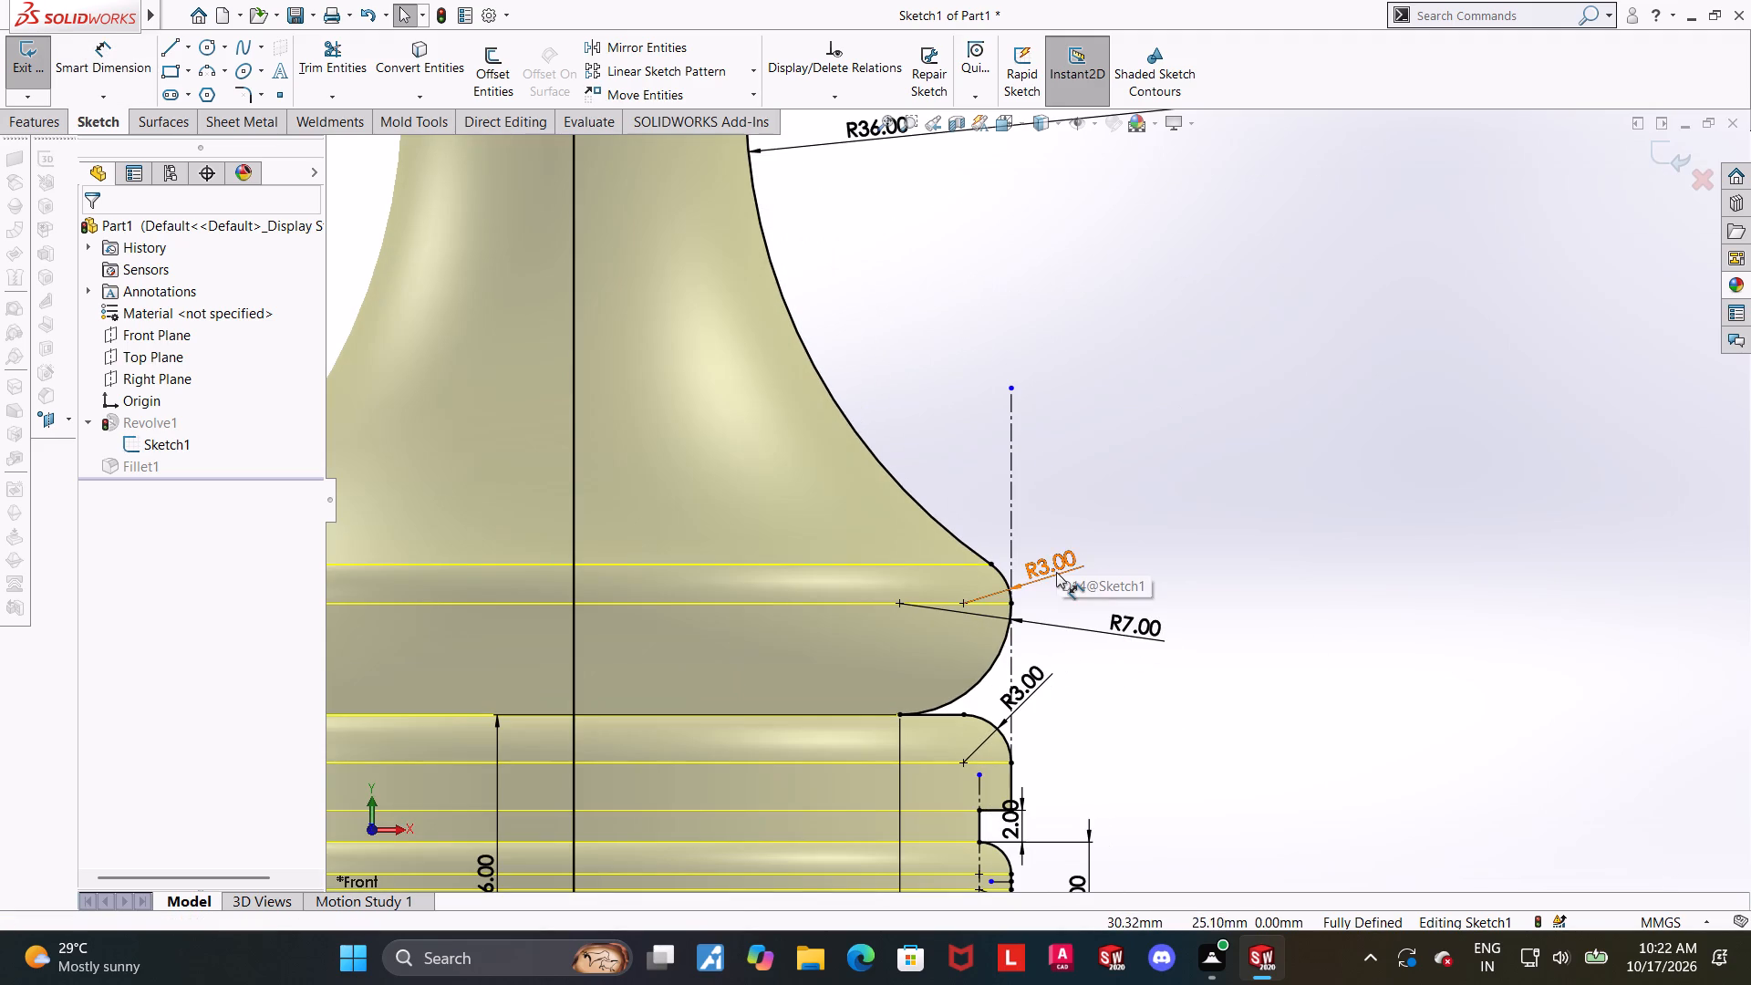
pyautogui.rightClick(1056, 572)
pyautogui.click(1096, 739)
pyautogui.press('Escape')
# Draw a vertical centerline just inside the narrowest part of the R36.00 neck arc.
pyautogui.scroll(5, 1072, 580)
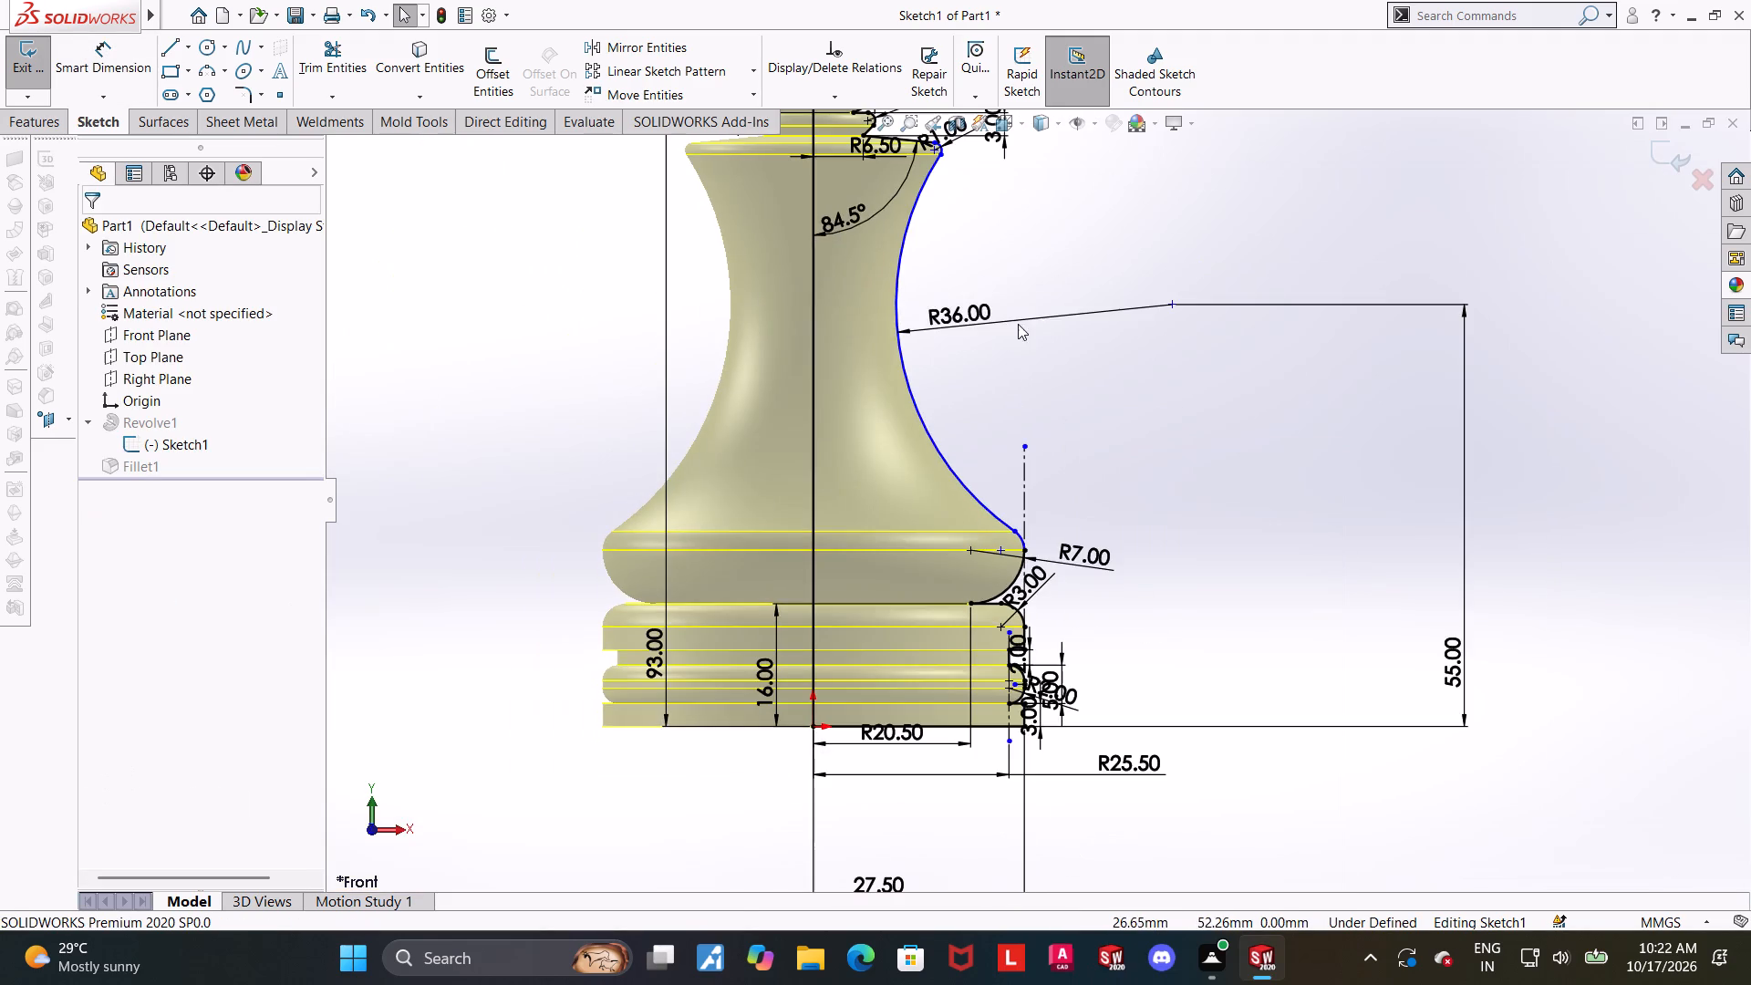
pyautogui.scroll(-4, 932, 312)
pyautogui.click(99, 47)
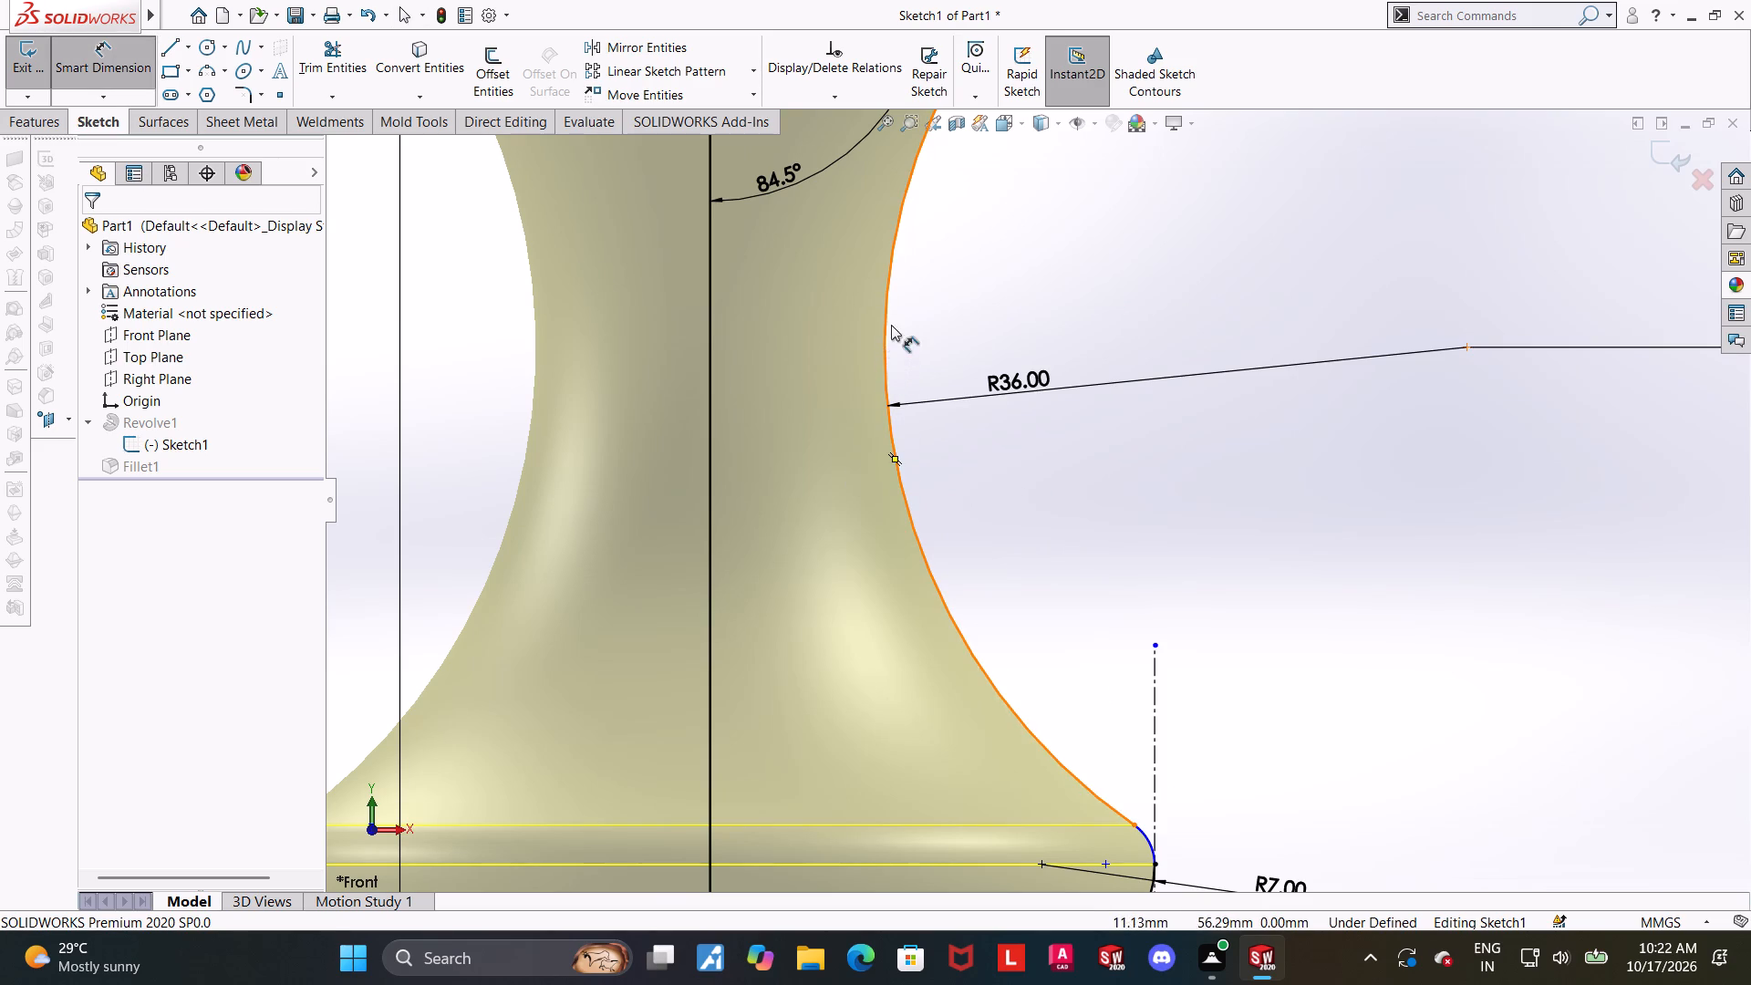
pyautogui.press('Escape')
pyautogui.click(191, 54)
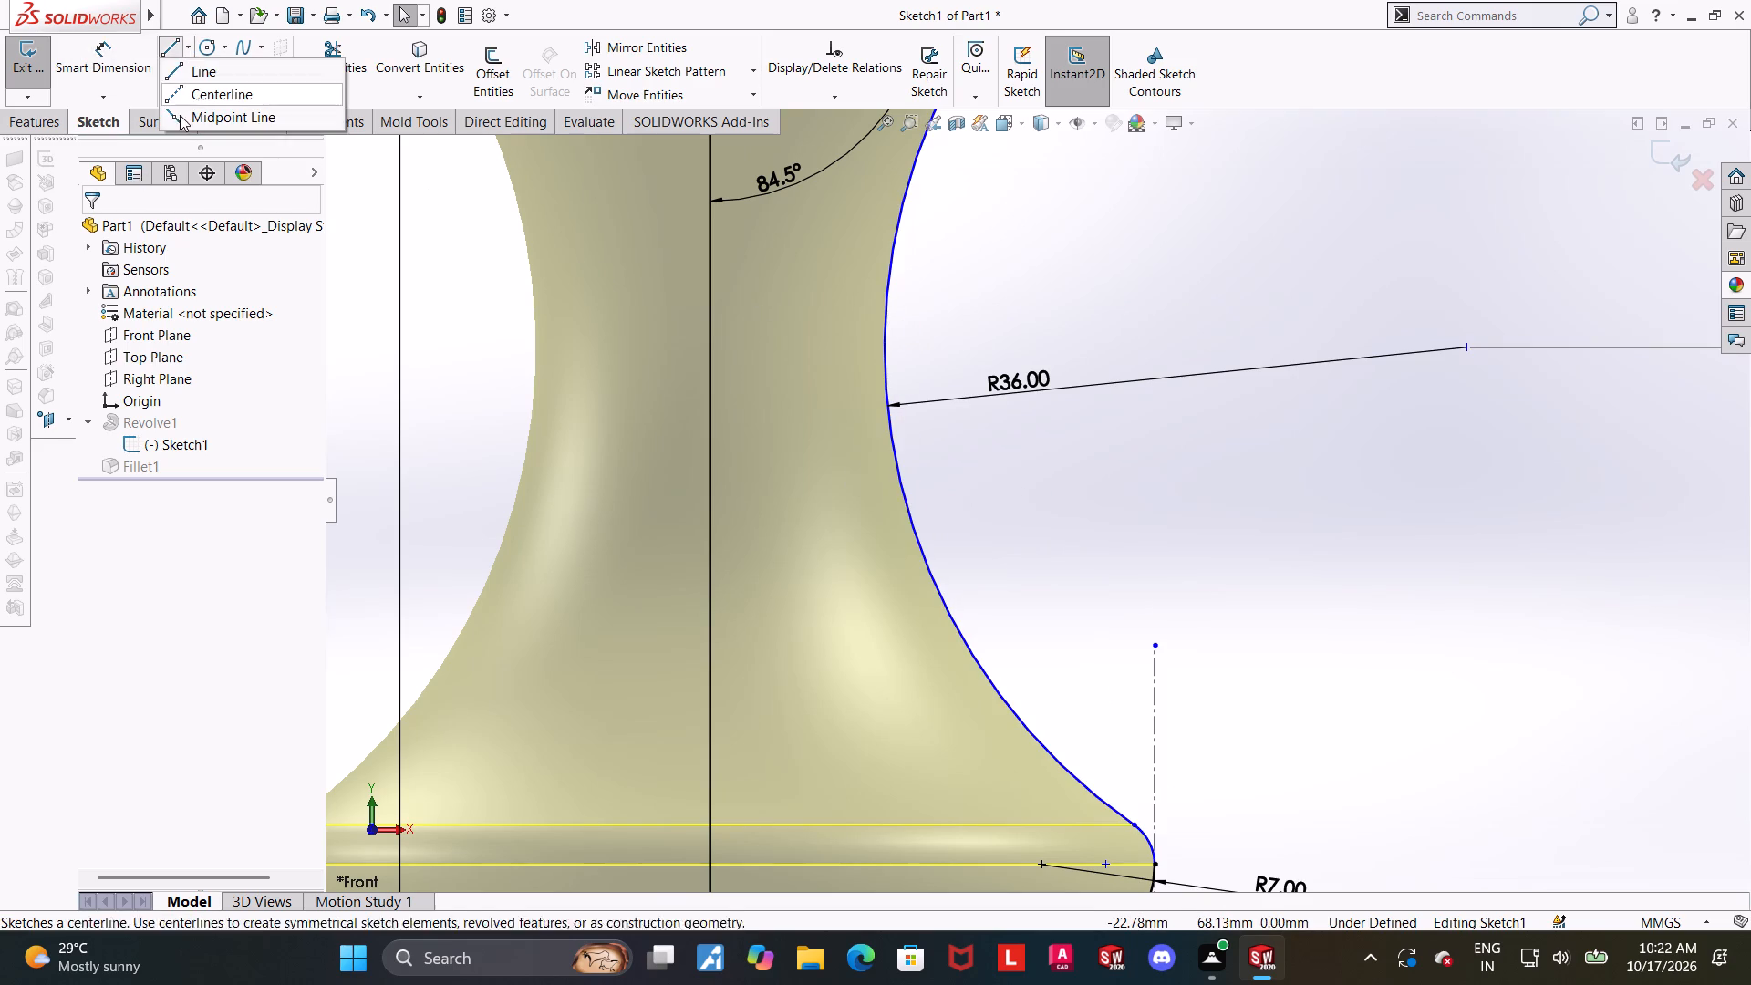
pyautogui.click(180, 95)
pyautogui.click(875, 193)
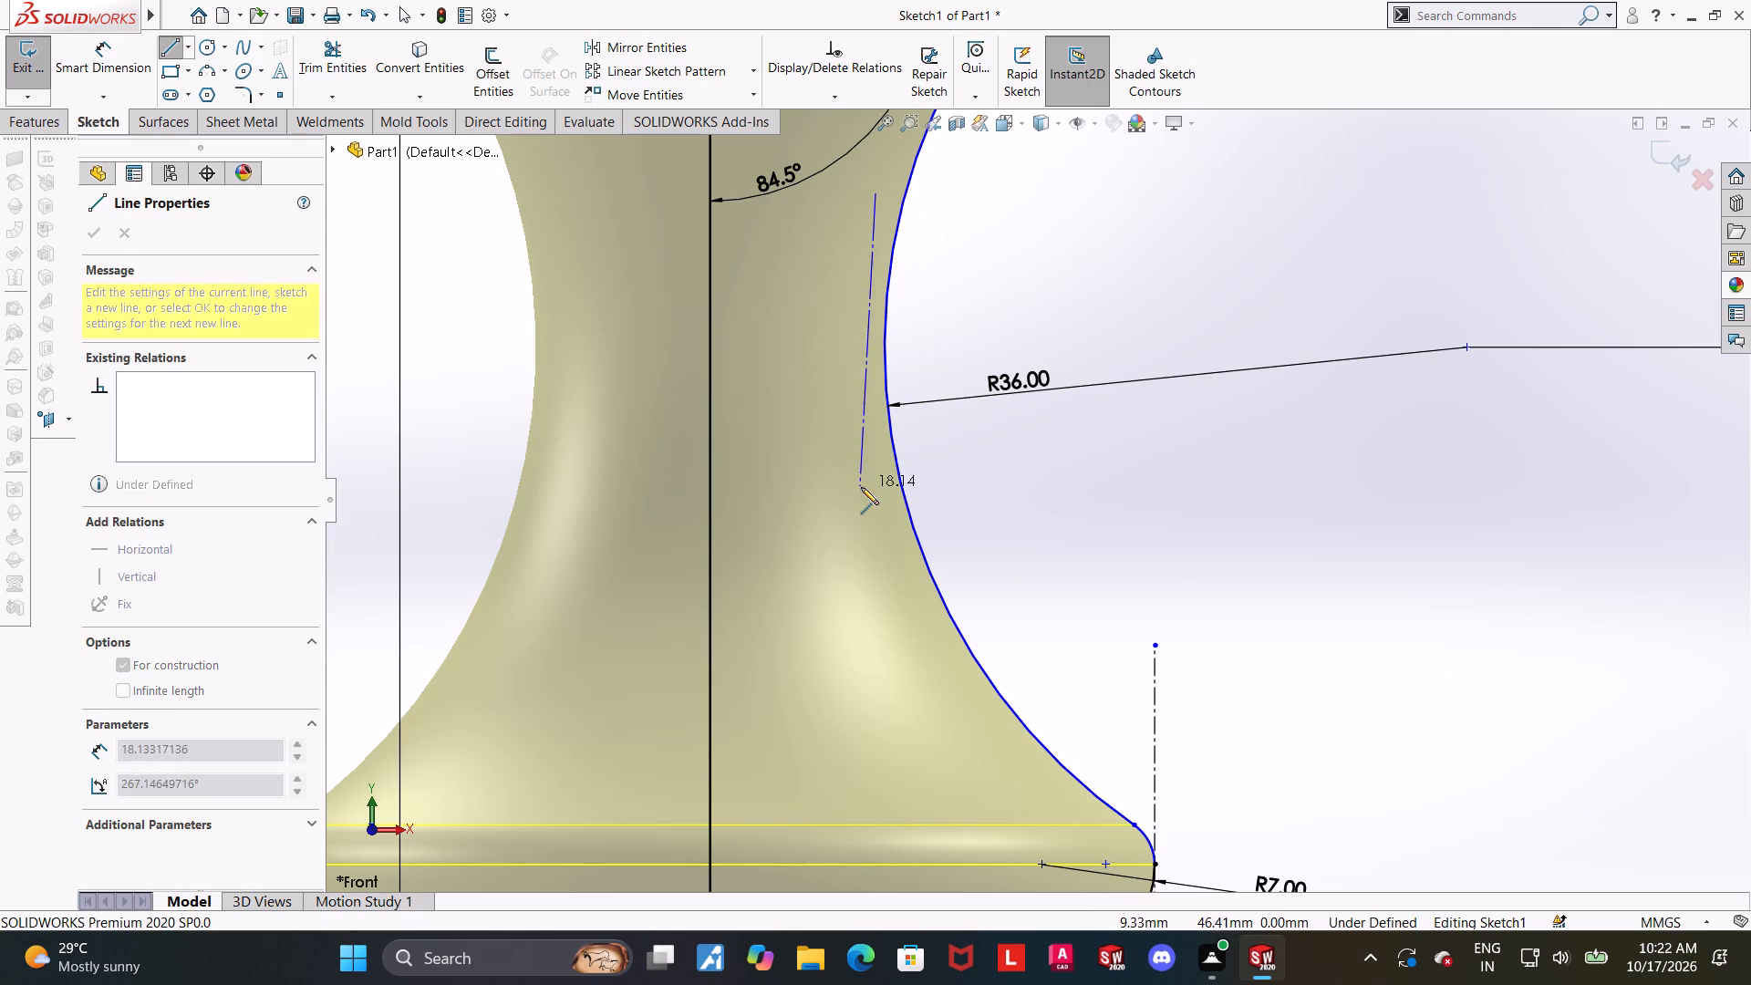
pyautogui.click(871, 493)
pyautogui.press('Escape')
pyautogui.press('Escape')
# Make the new vertical centerline tangent to the R36.00 neck arc.
pyautogui.click(881, 338)
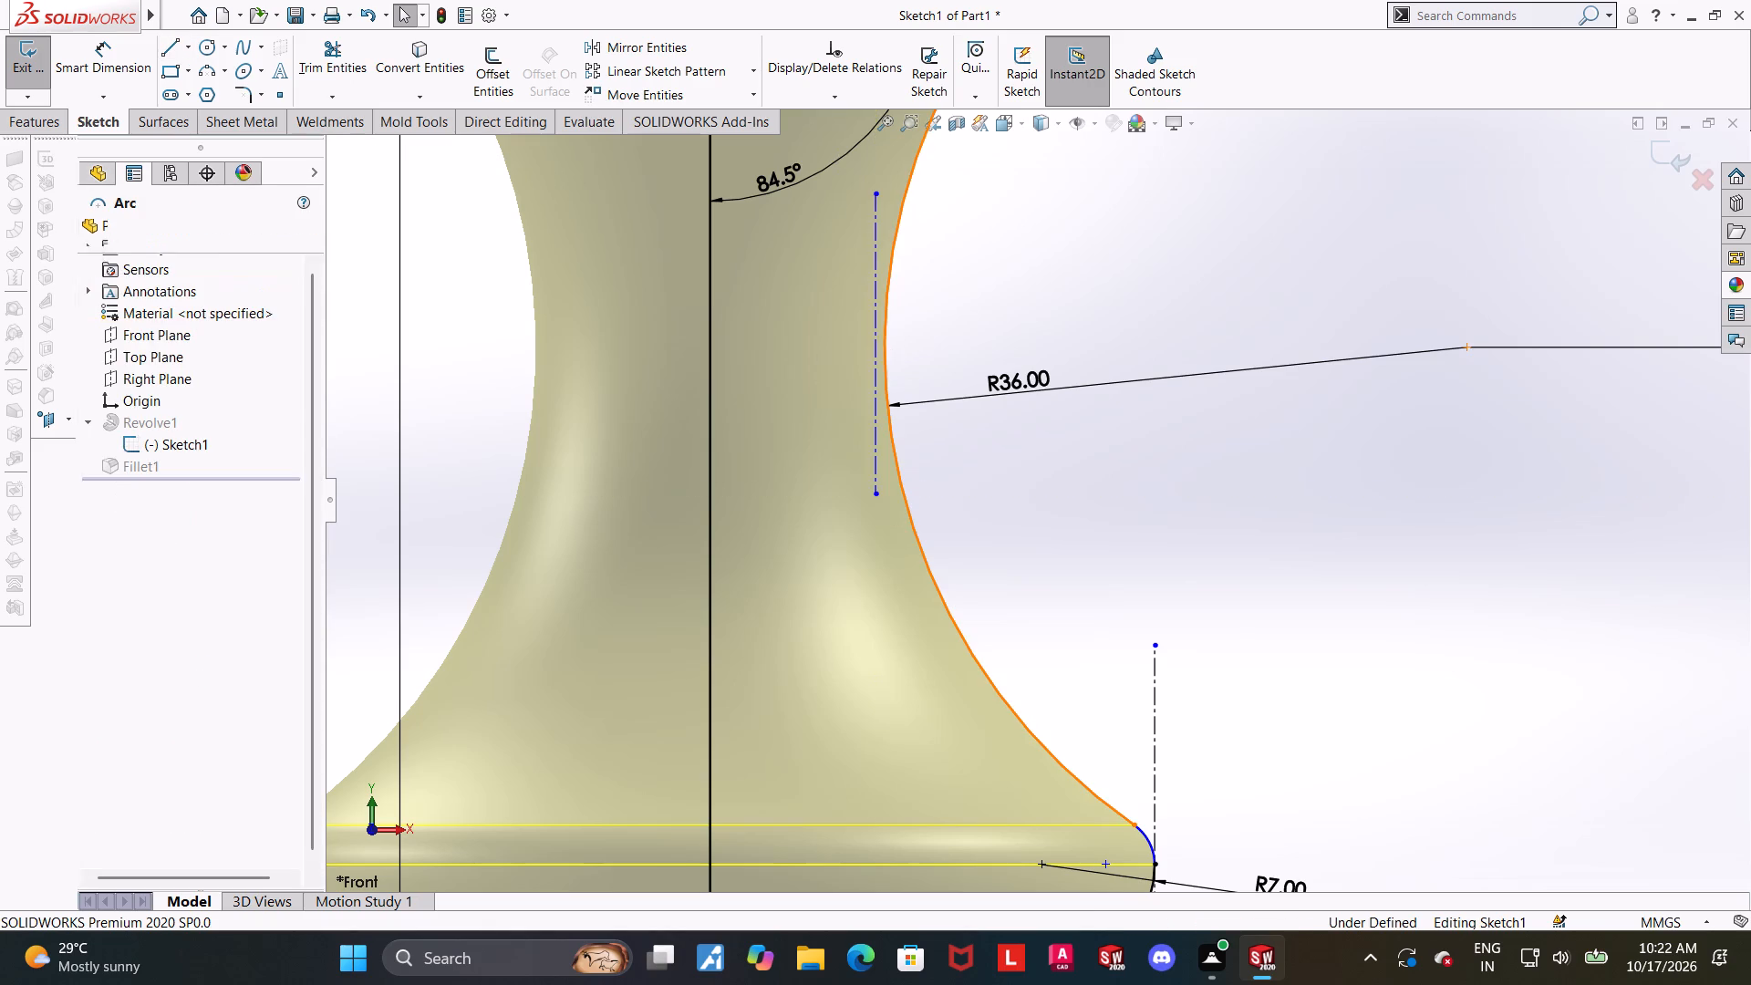
pyautogui.keyDown('ctrl'); pyautogui.click(874, 378); pyautogui.keyUp('ctrl')
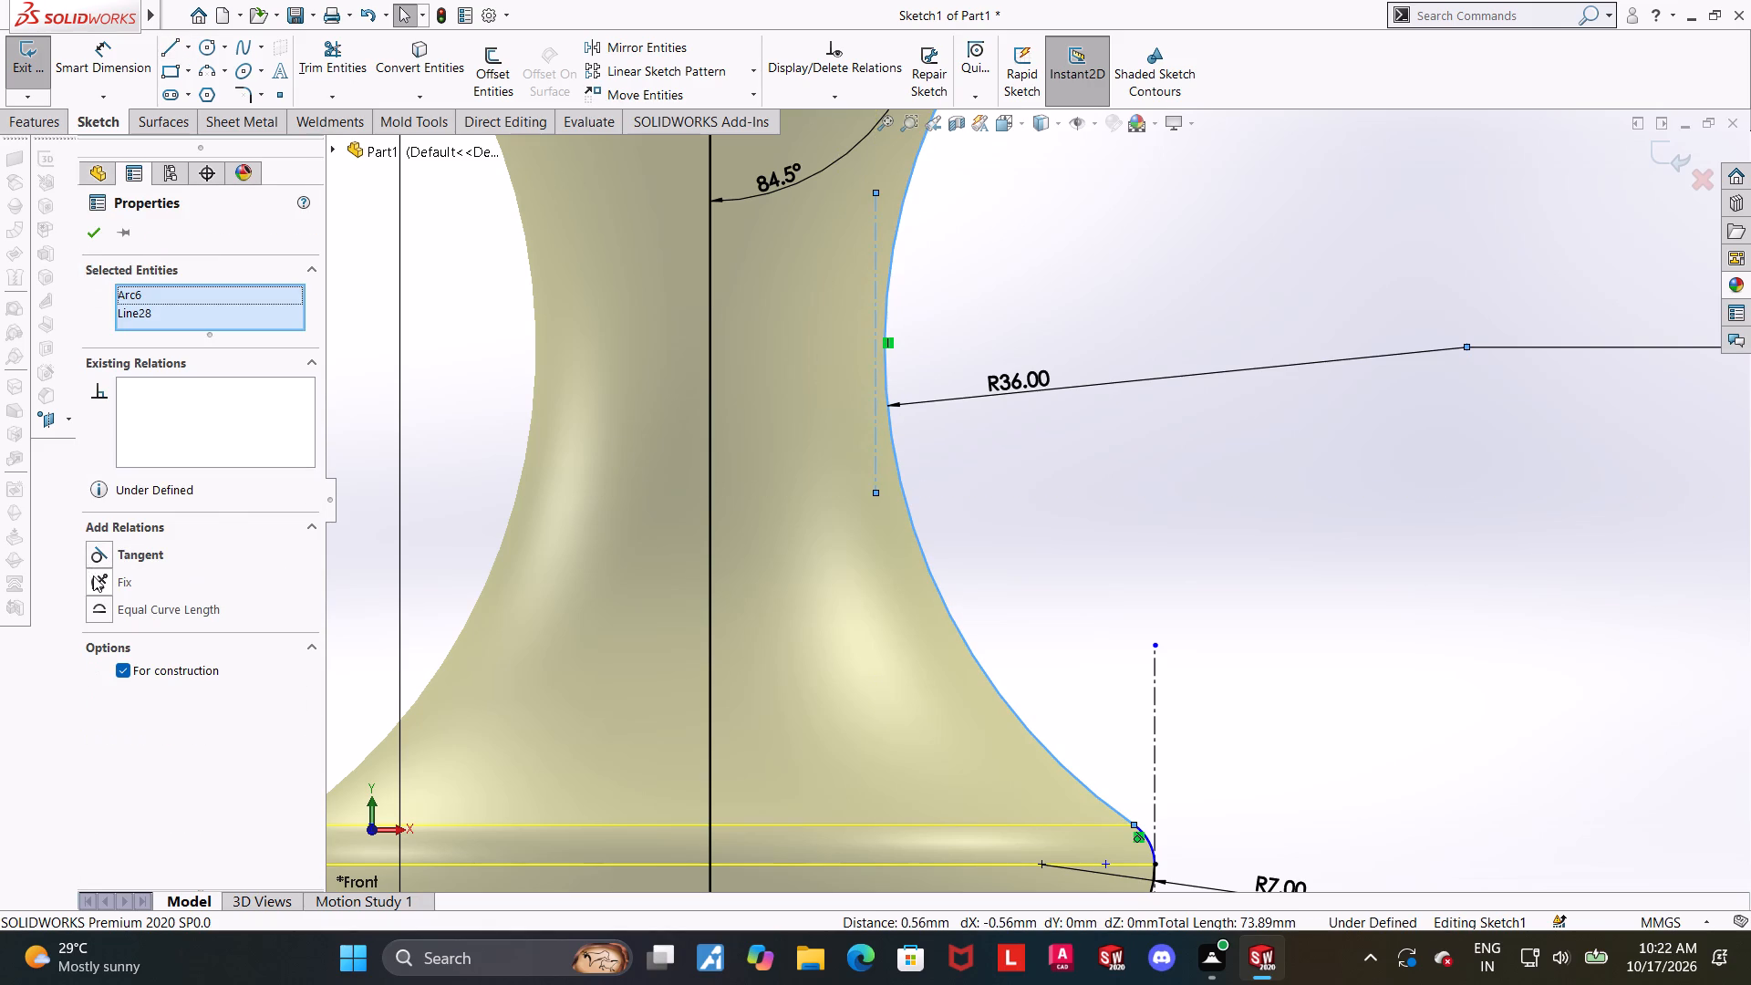
pyautogui.click(93, 562)
pyautogui.click(938, 507)
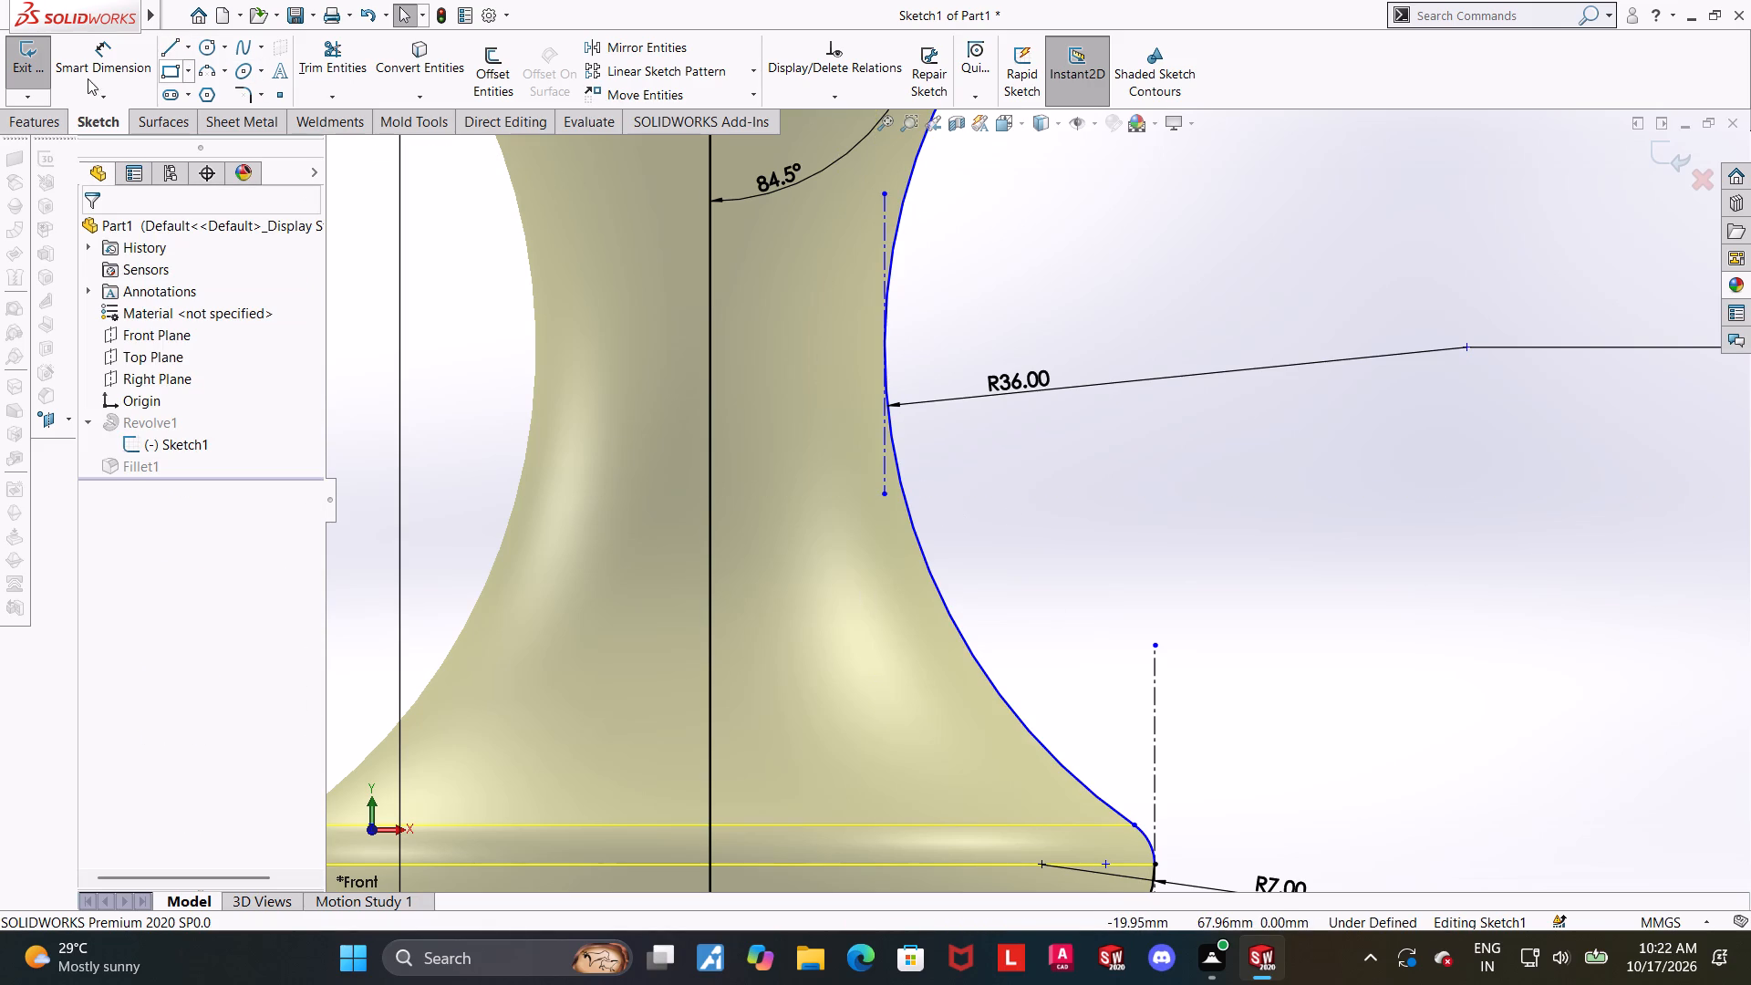
# Dimension the distance between the pawn's axis and the tangent centerline at the neck as 21/2 mm.
pyautogui.click(93, 61)
pyautogui.click(708, 340)
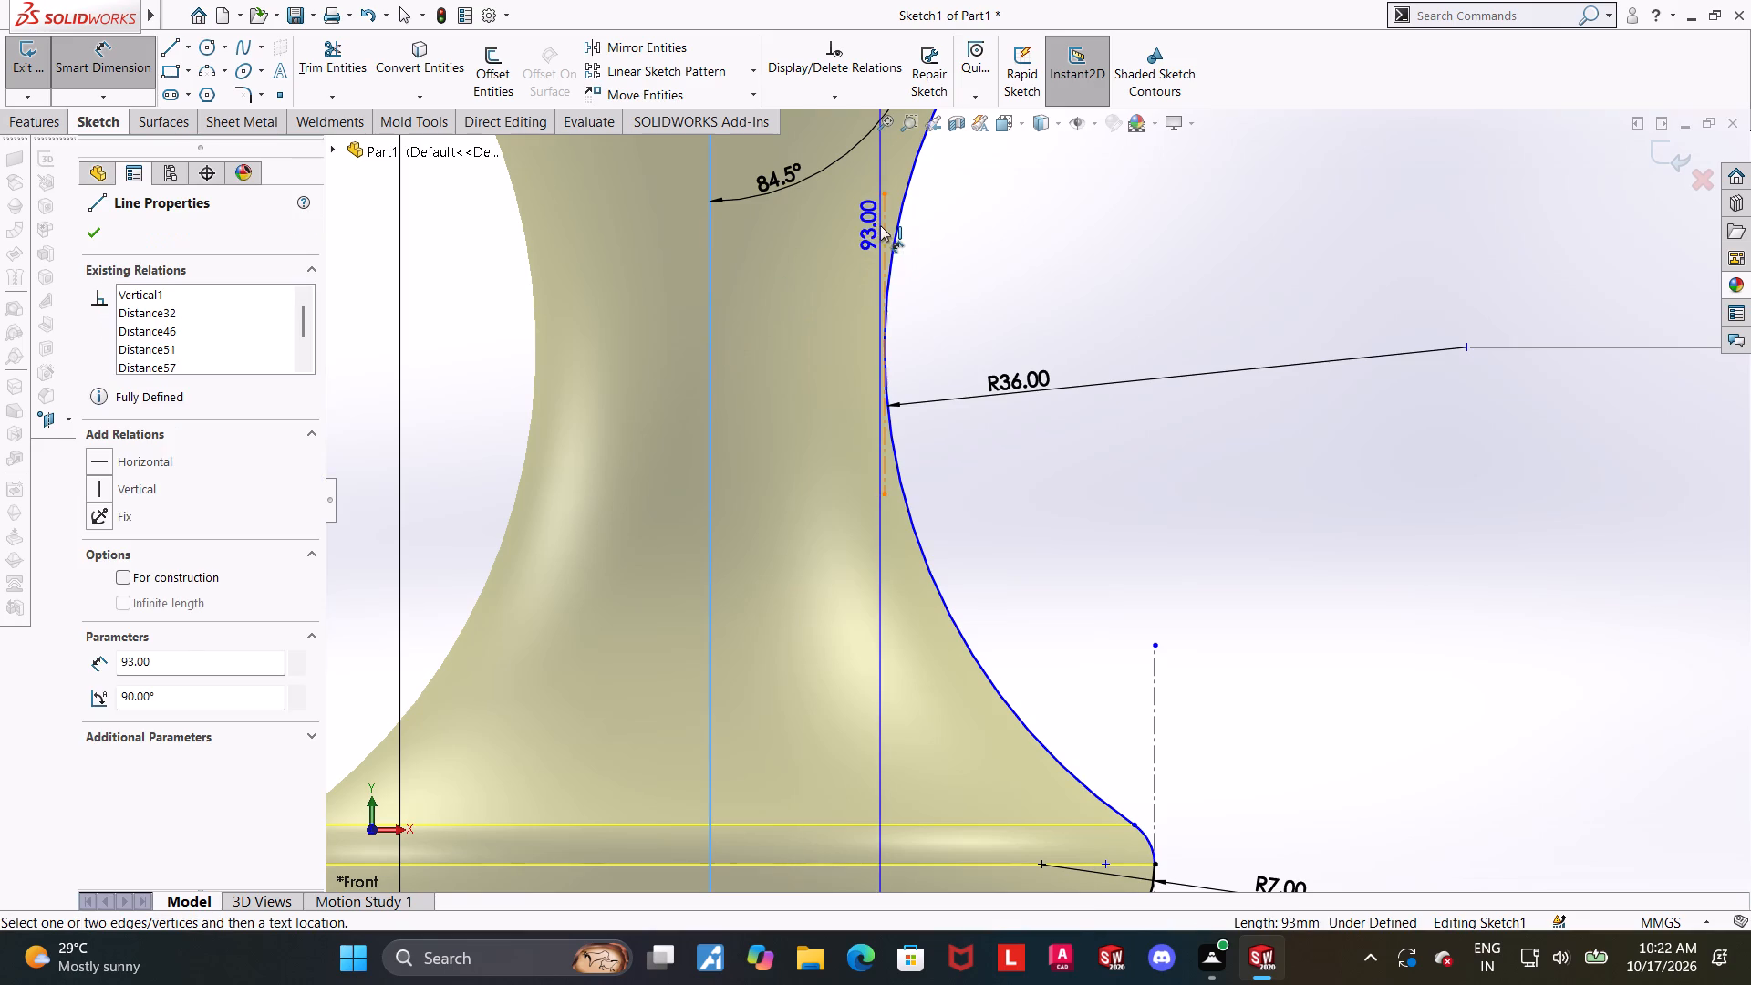
pyautogui.click(879, 224)
pyautogui.click(793, 335)
pyautogui.write('21/2')
pyautogui.press('Return')
pyautogui.press('Escape')
pyautogui.scroll(4, 1026, 348)
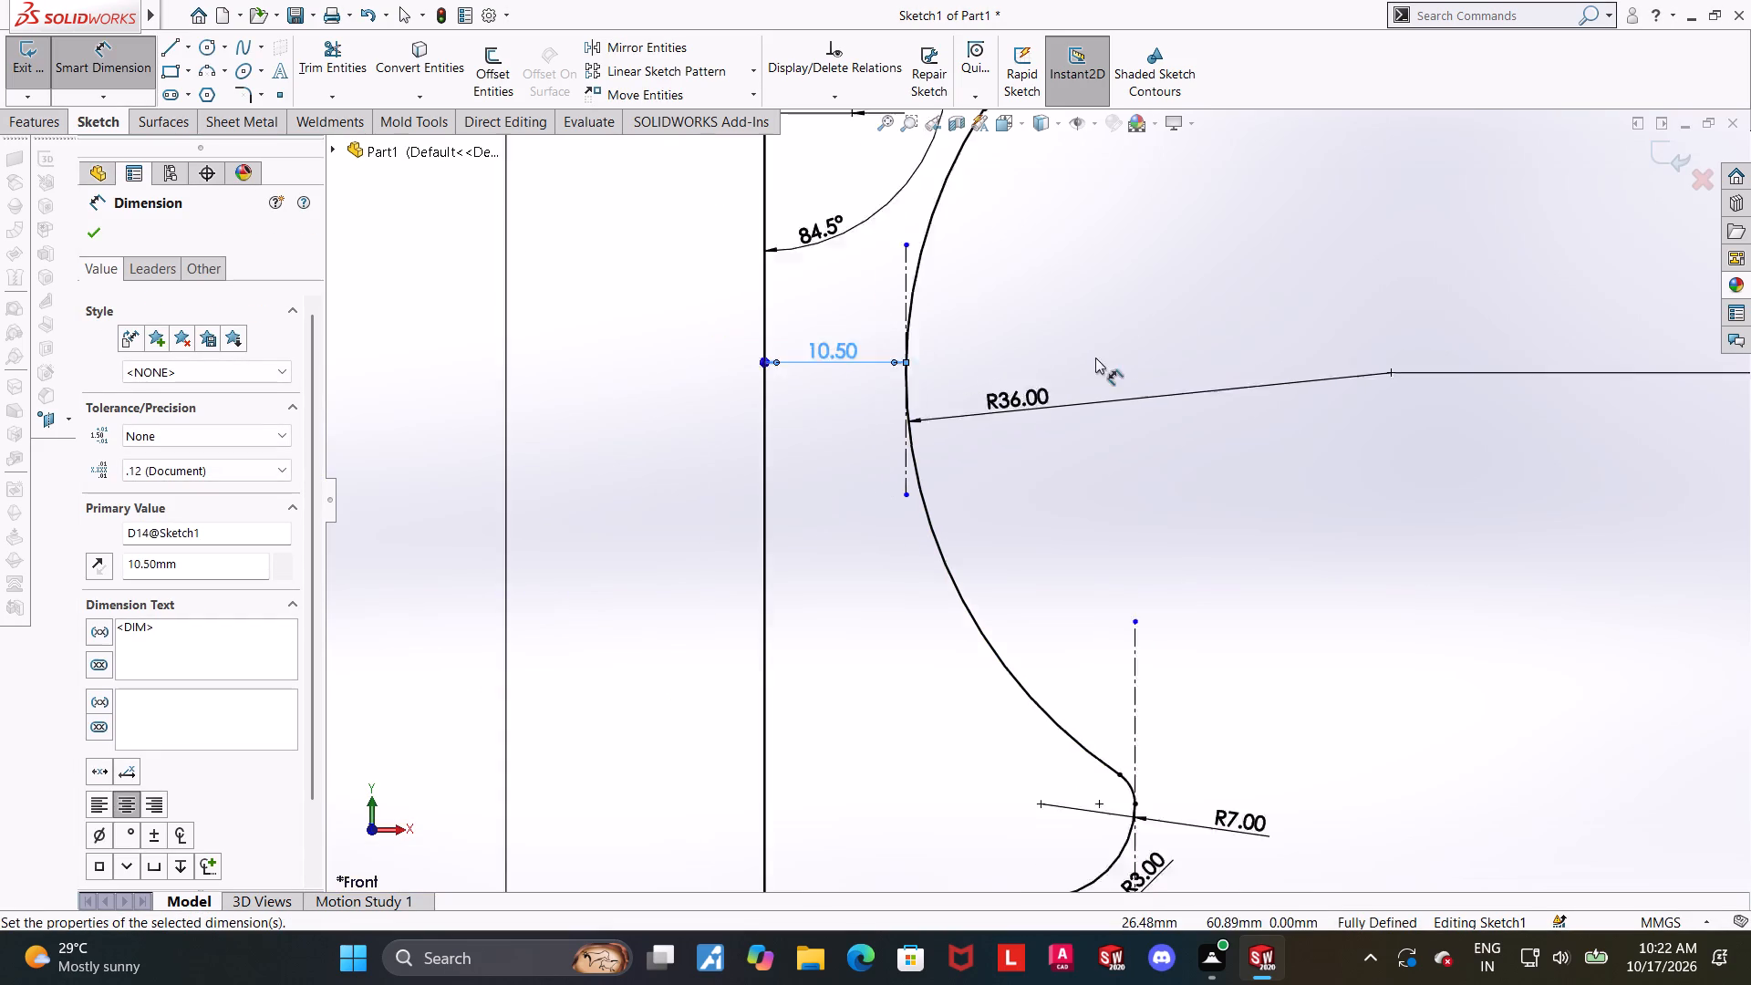
pyautogui.scroll(-6, 1159, 720)
pyautogui.press('Escape')
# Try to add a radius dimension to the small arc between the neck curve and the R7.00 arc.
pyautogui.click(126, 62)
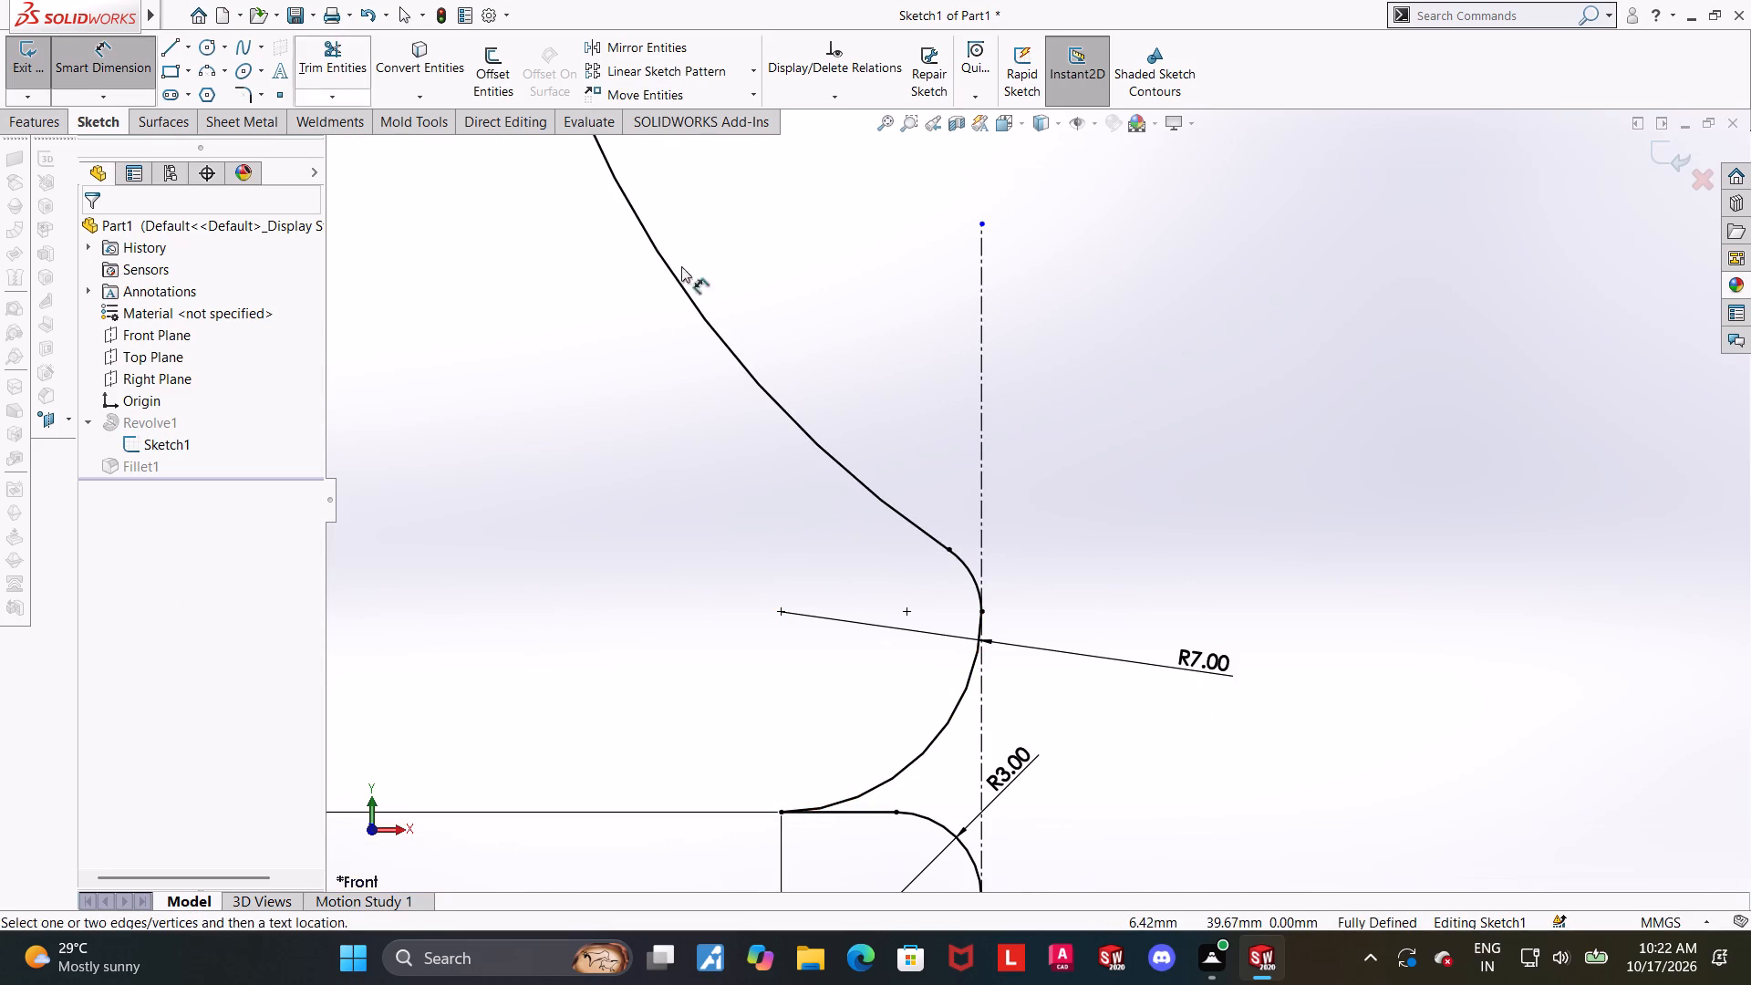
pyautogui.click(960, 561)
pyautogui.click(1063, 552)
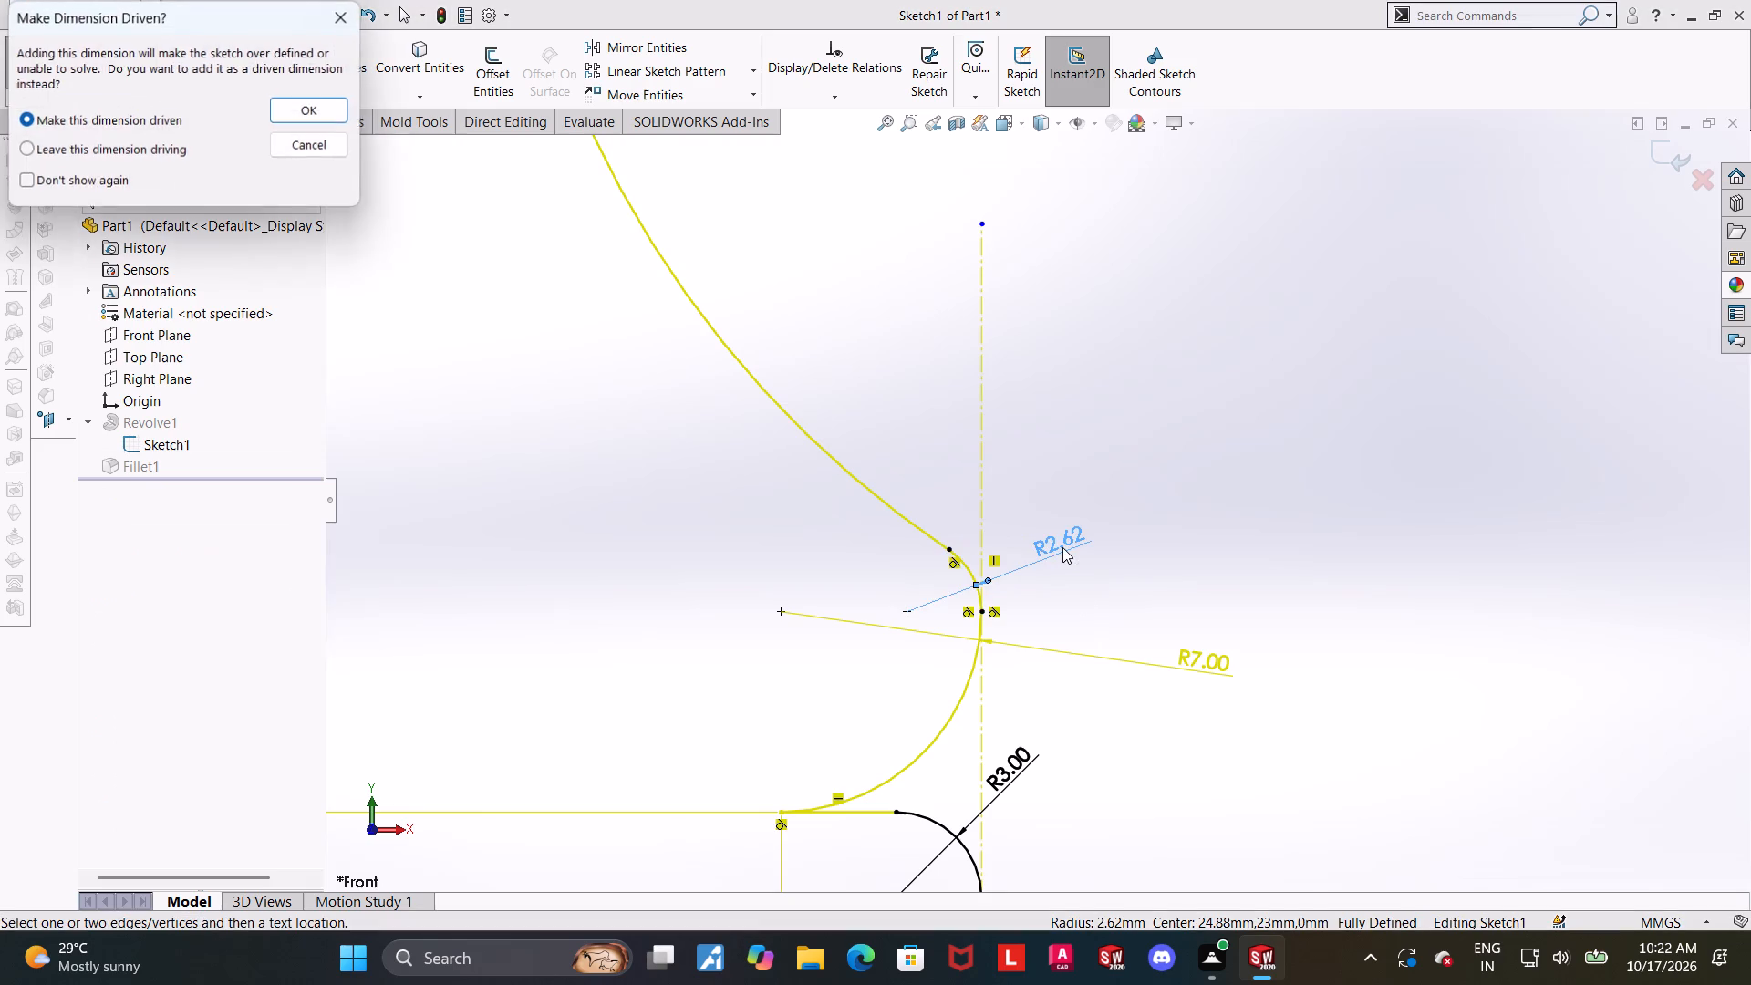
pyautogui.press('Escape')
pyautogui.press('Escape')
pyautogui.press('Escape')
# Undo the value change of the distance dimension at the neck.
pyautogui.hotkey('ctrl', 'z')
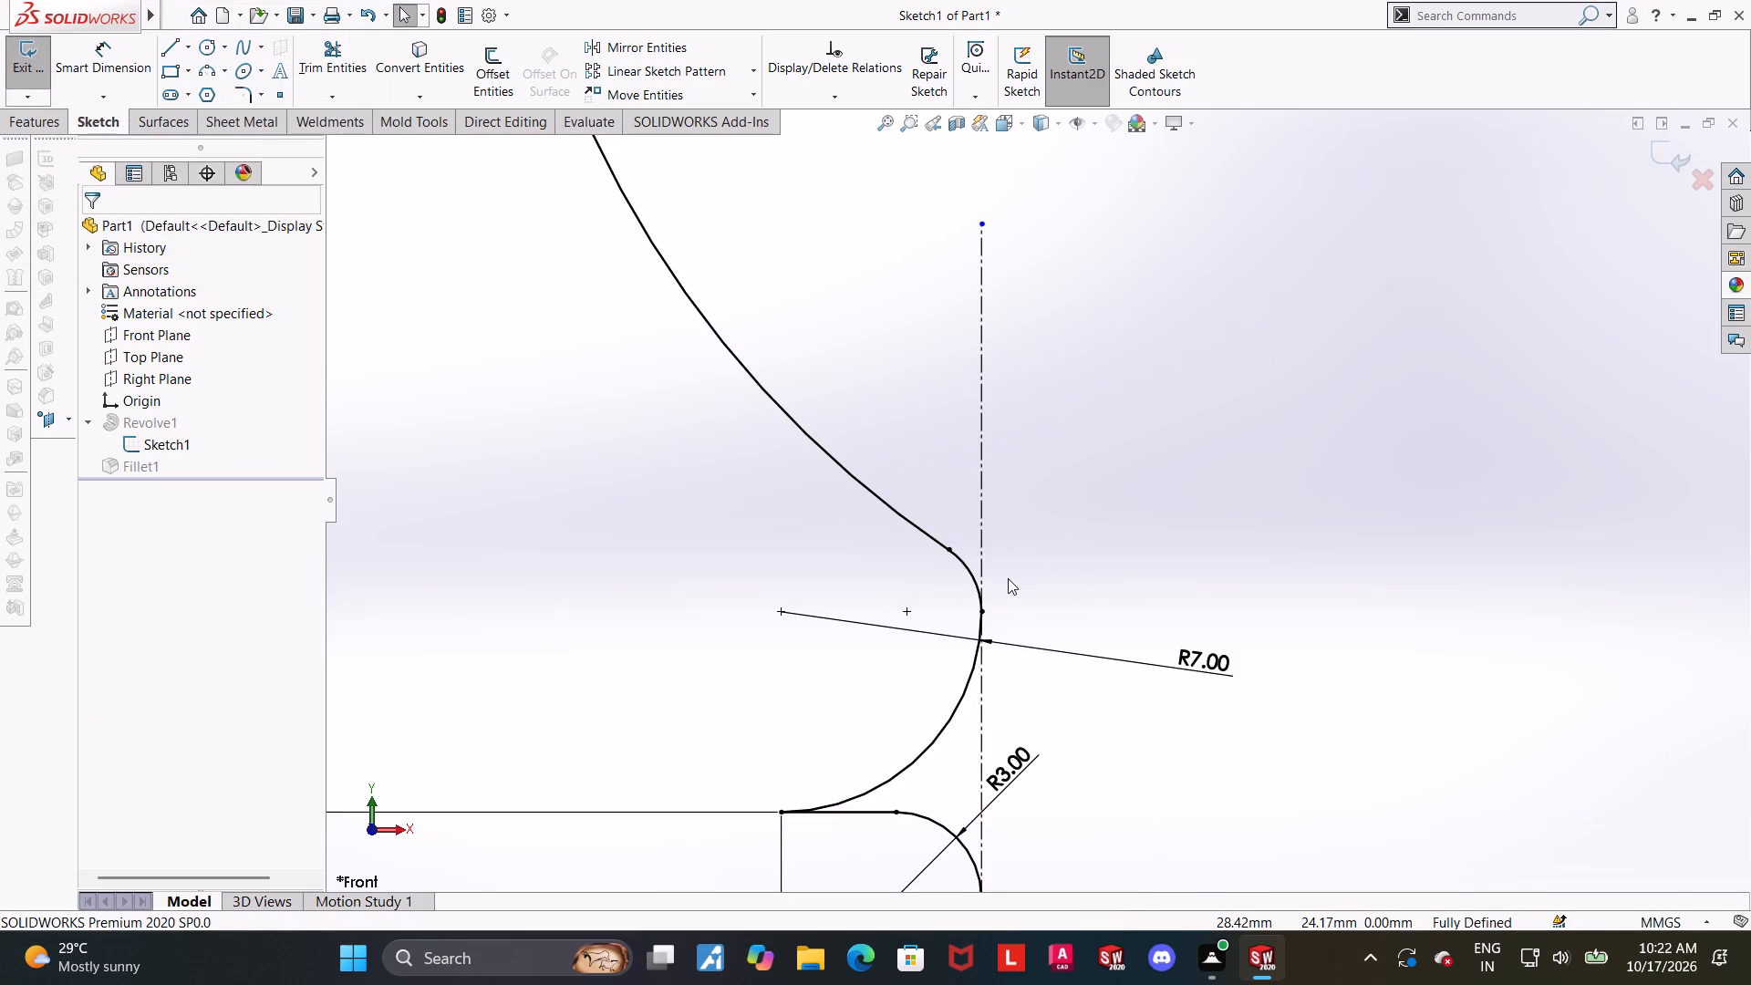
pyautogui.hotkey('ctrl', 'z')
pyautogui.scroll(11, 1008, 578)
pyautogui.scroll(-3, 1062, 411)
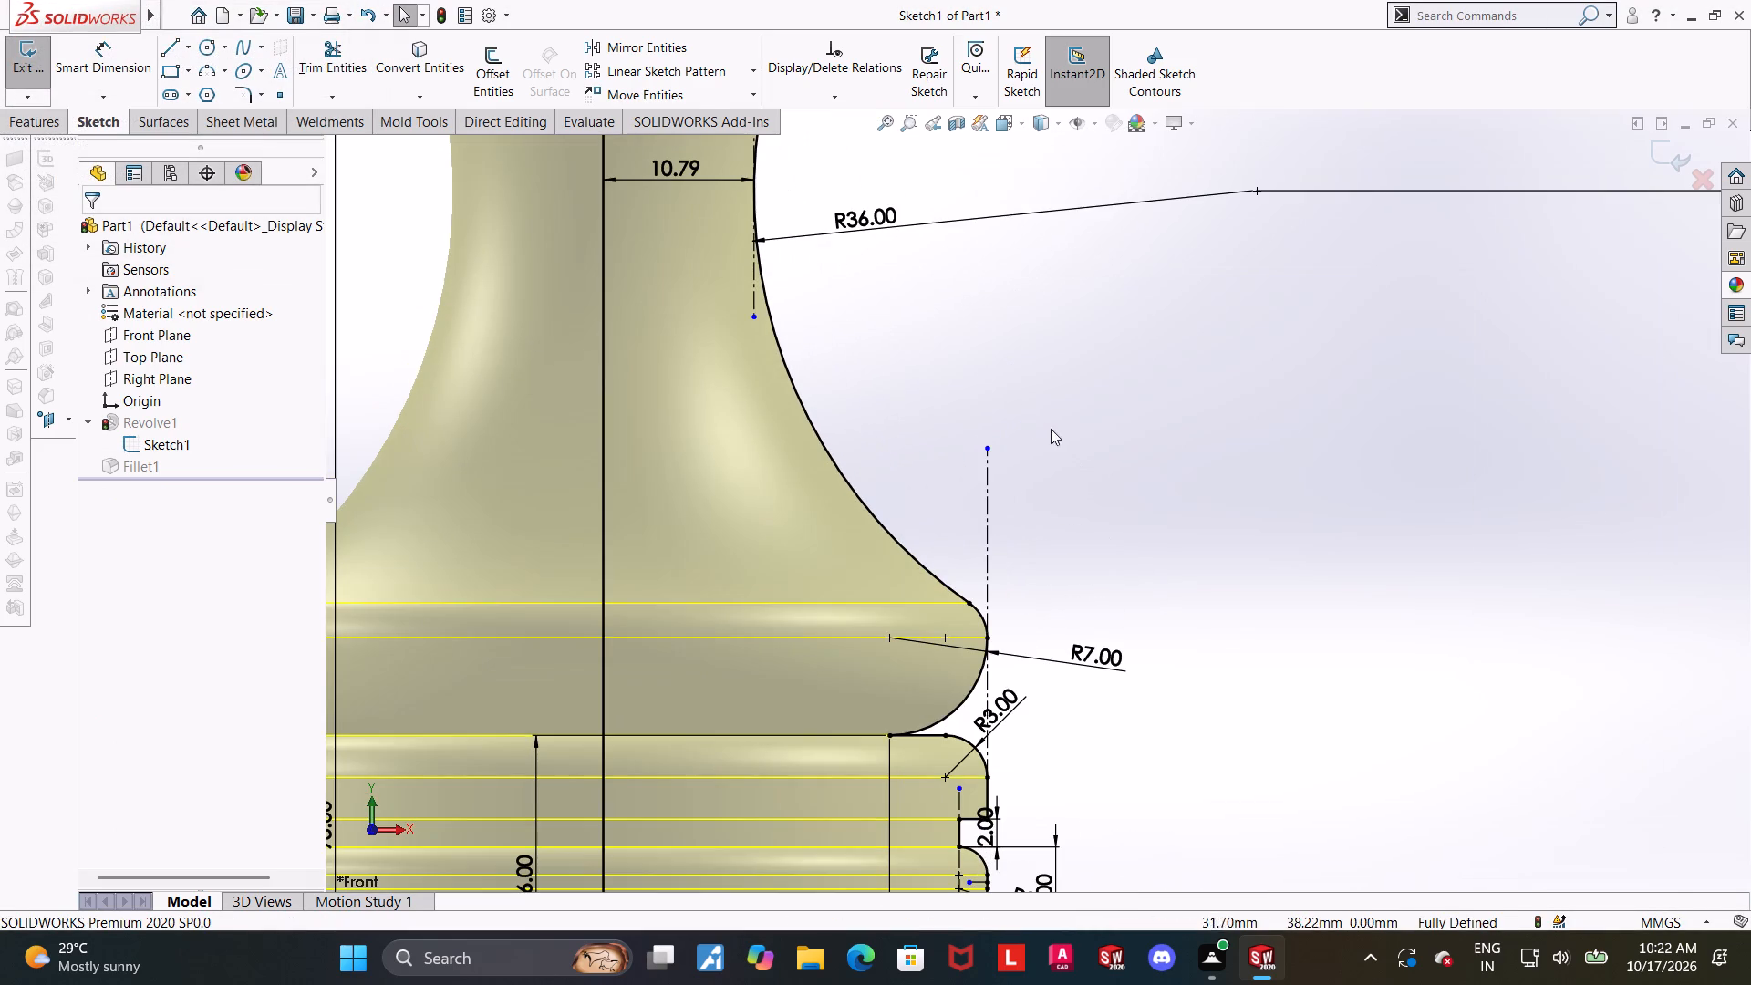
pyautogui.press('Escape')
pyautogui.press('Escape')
# Set the neck's distance dimension from the pawn's axis to 21/2 mm.
pyautogui.doubleClick(662, 176)
pyautogui.write('21/2')
pyautogui.press('Return')
pyautogui.press('Escape')
pyautogui.press('Escape')
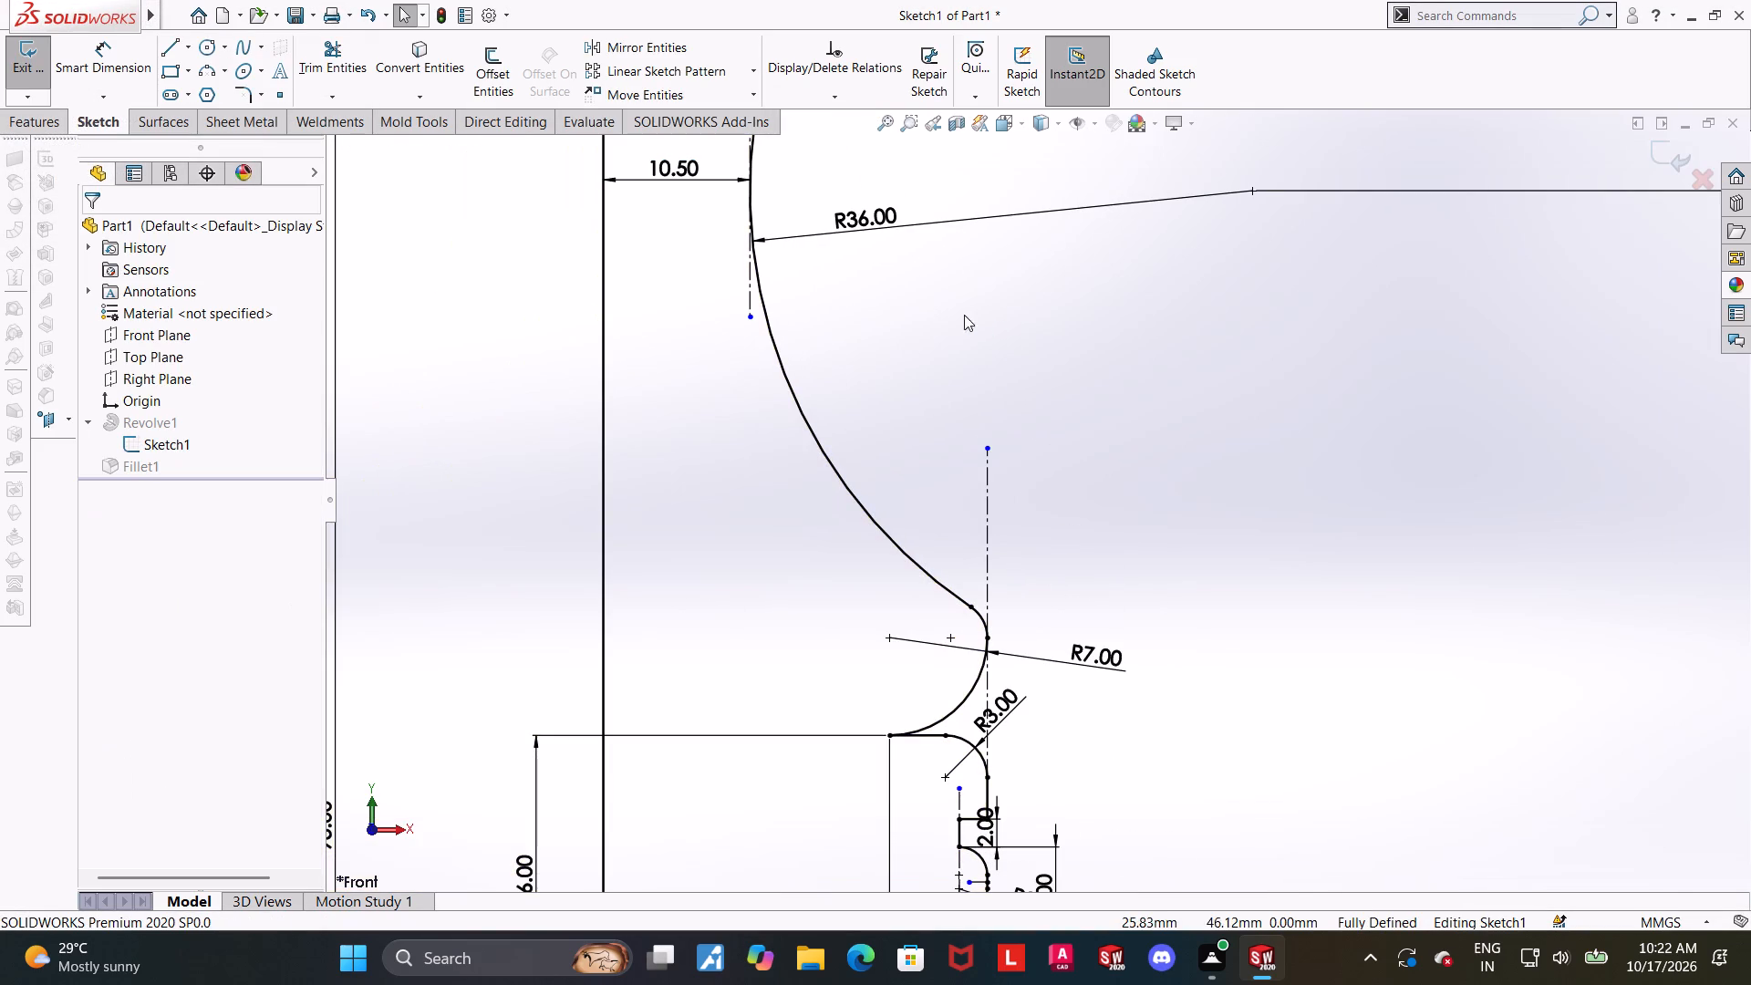
# Trim away the small arc between the neck curve and the R7.00 arc.
pyautogui.scroll(-6, 1005, 653)
pyautogui.click(343, 47)
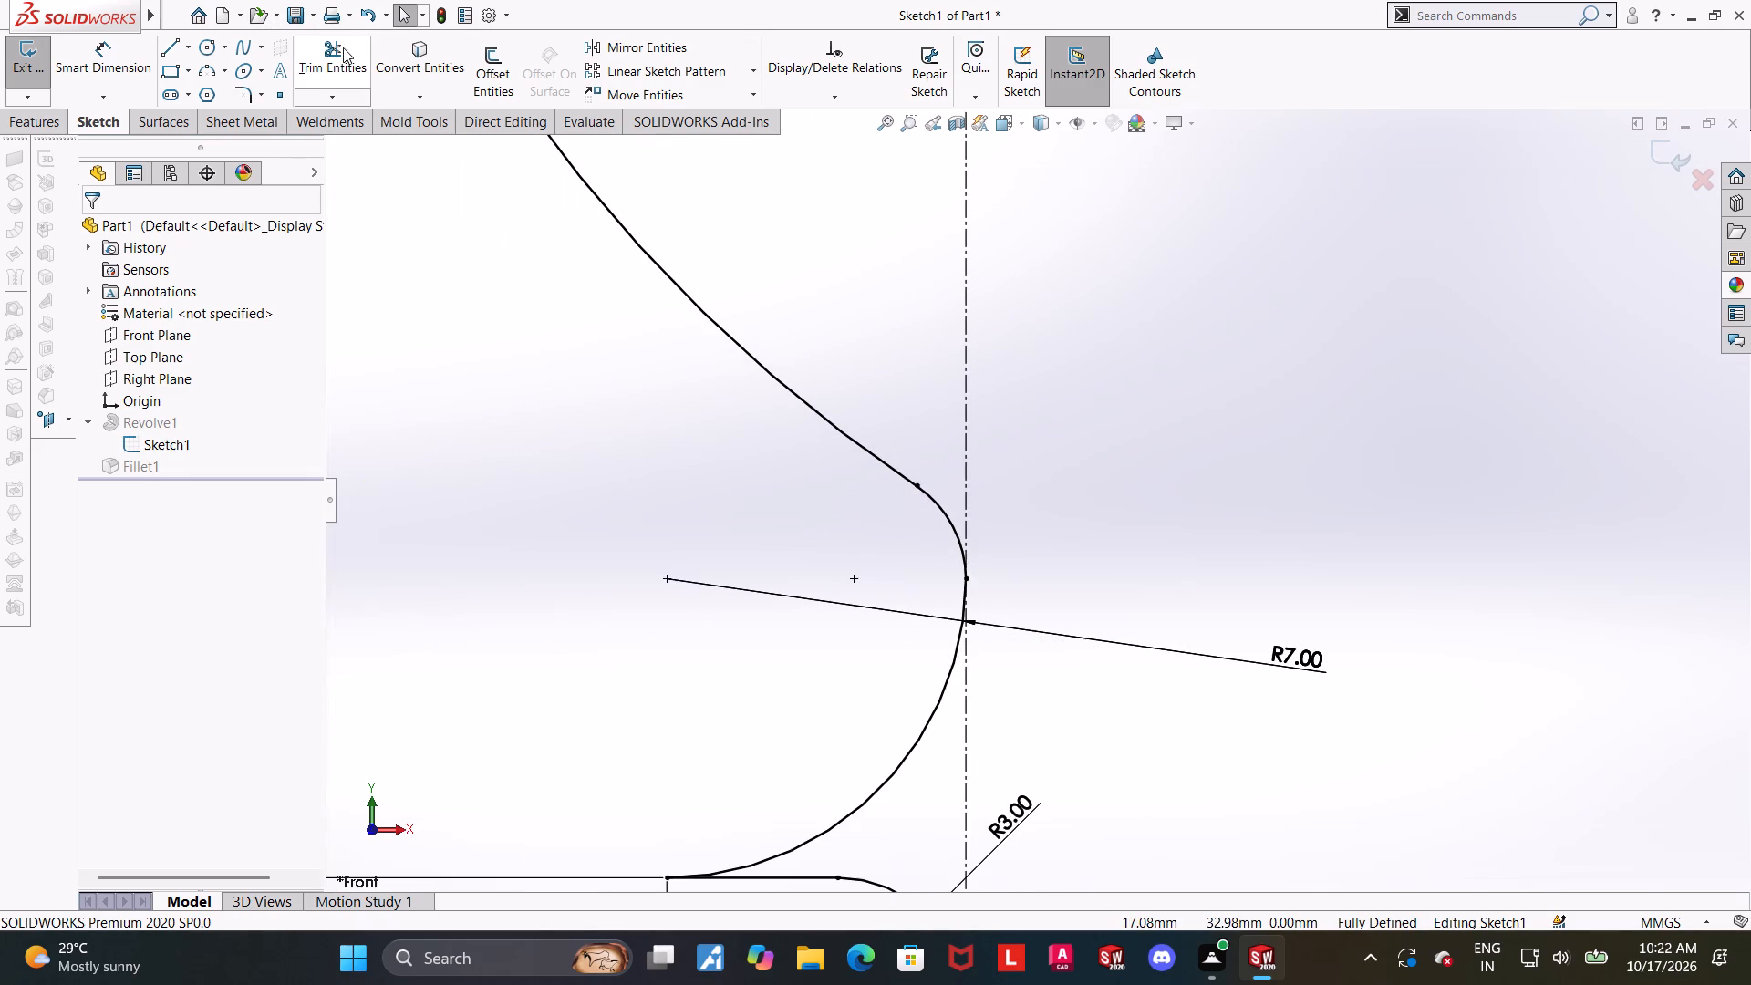
pyautogui.moveTo(948, 476); pyautogui.dragTo(917, 534)
pyautogui.press('Escape')
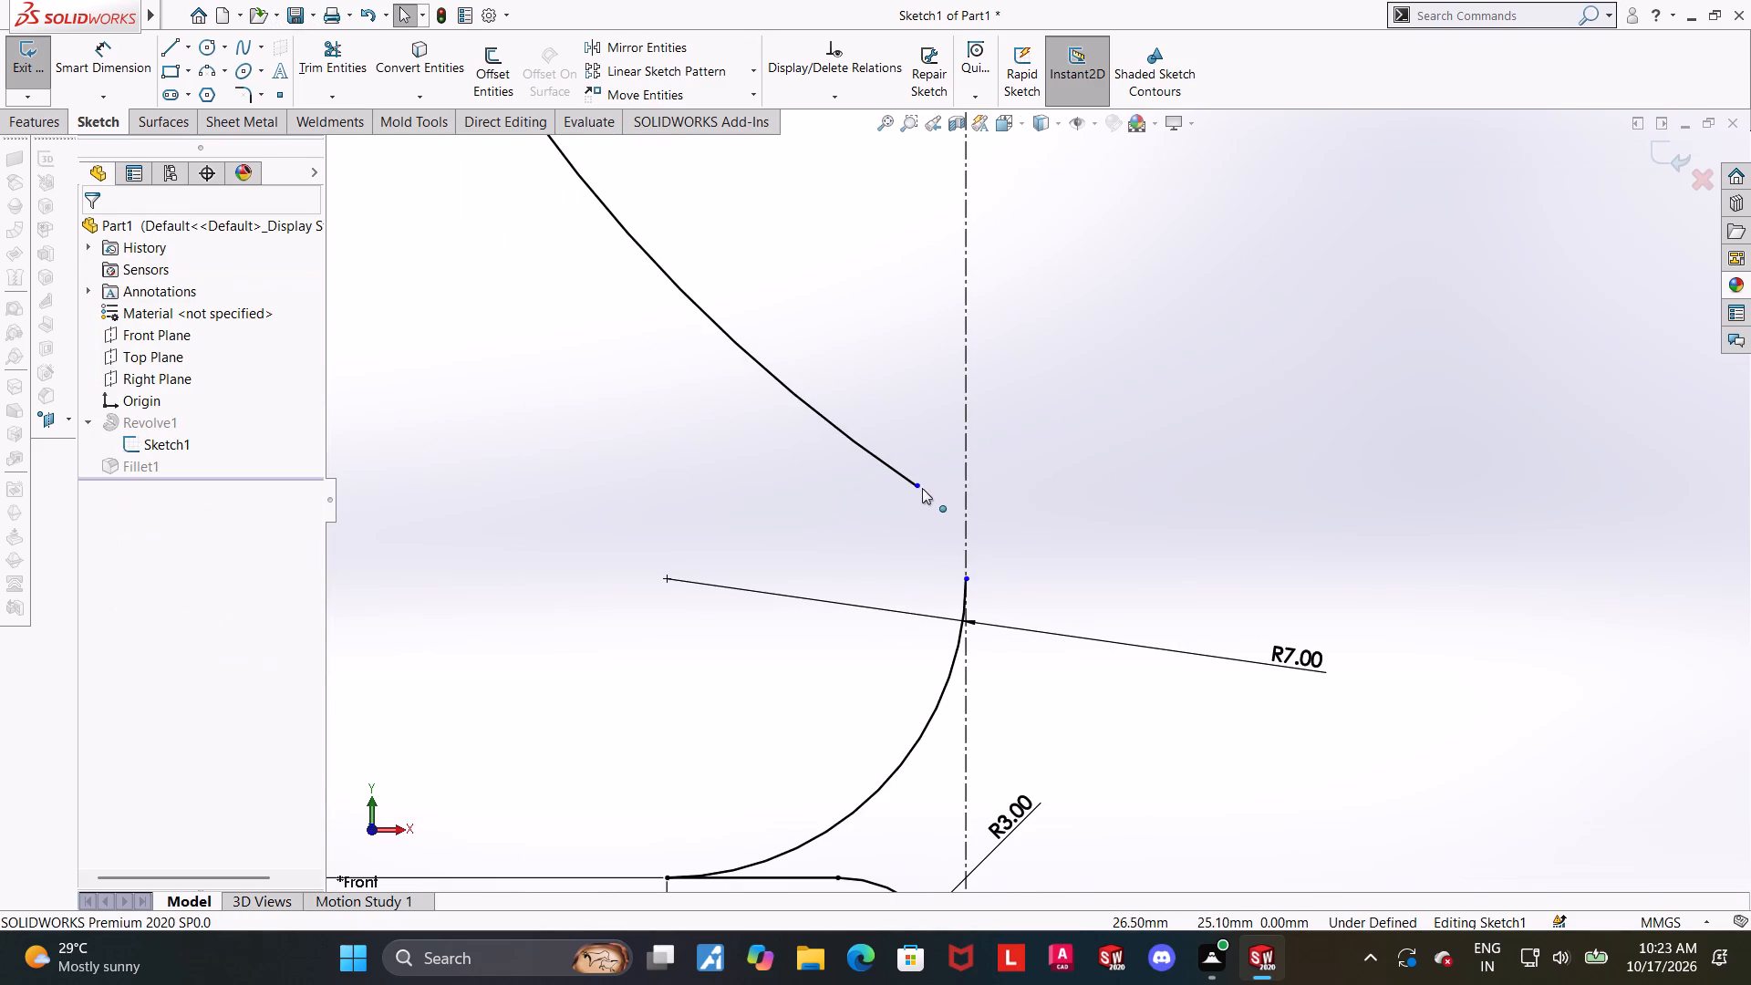
# Merge the open endpoints of the neck curve and the R7.00 arc.
pyautogui.click(920, 485)
pyautogui.keyDown('ctrl'); pyautogui.click(969, 576); pyautogui.keyUp('ctrl')
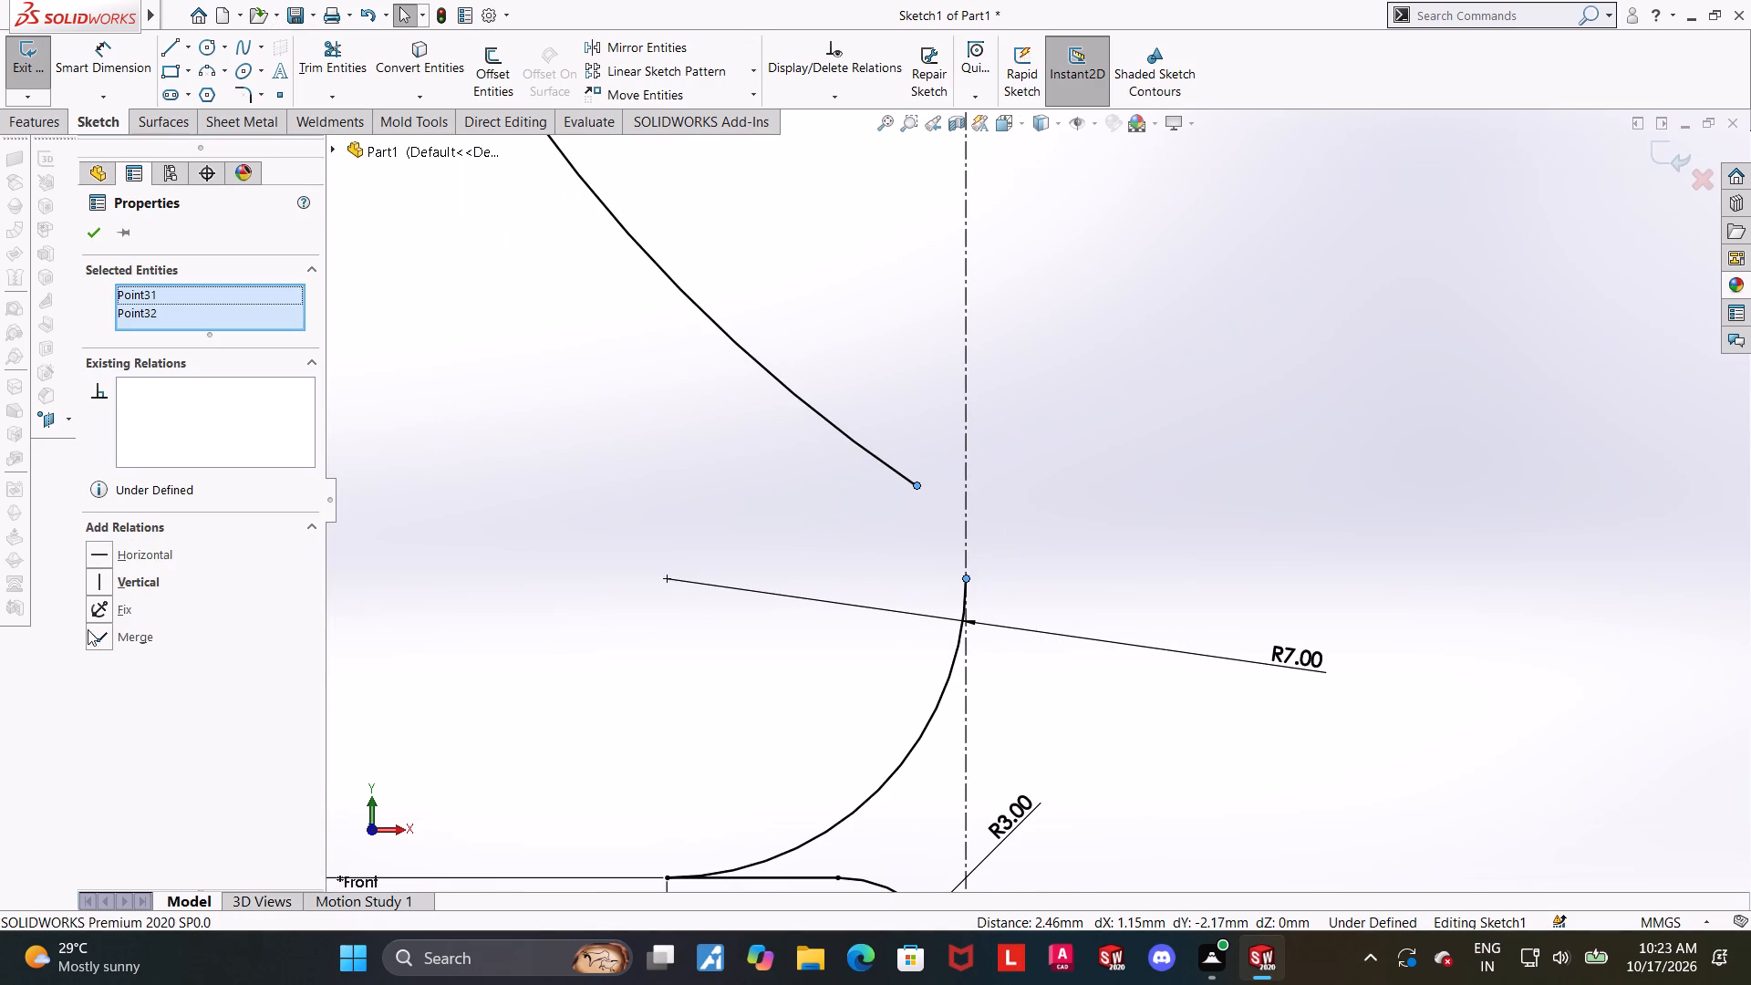
pyautogui.click(94, 630)
pyautogui.click(1380, 534)
pyautogui.scroll(5, 1276, 515)
pyautogui.scroll(-9, 1104, 461)
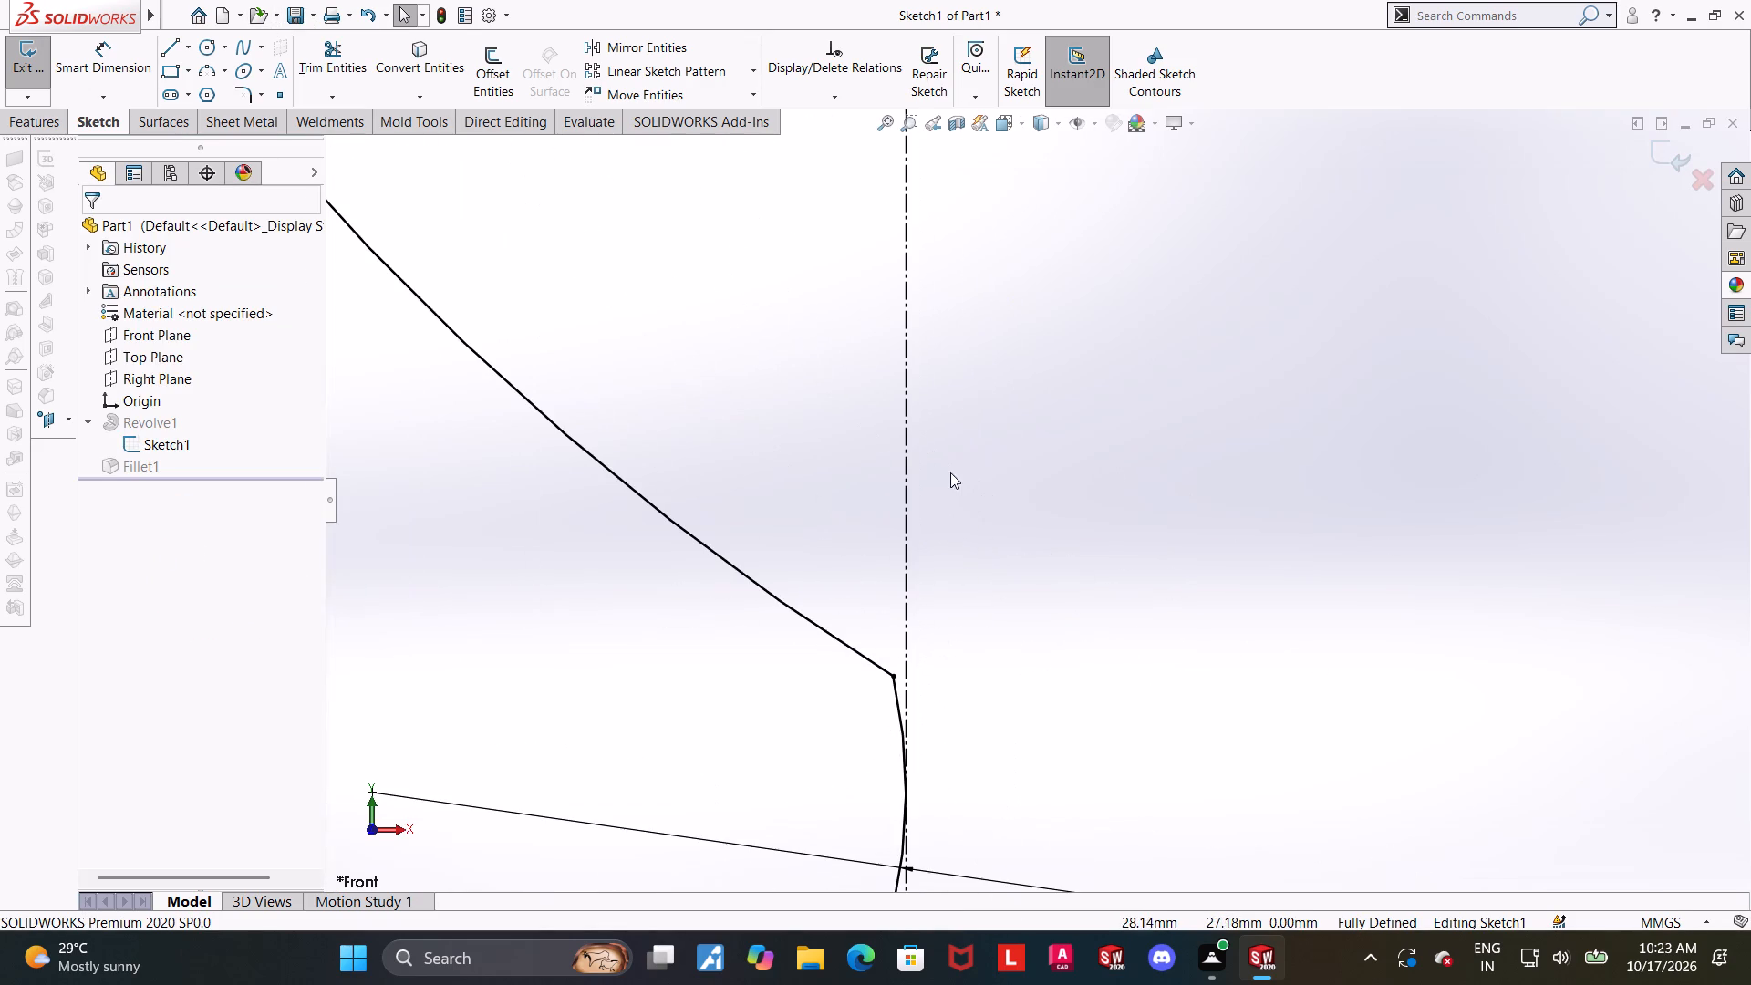
pyautogui.press('Escape')
pyautogui.press('Escape')
# Add a 3 mm sketch fillet between the R36.00 neck curve and the R7.00 arc above the base.
pyautogui.click(255, 90)
pyautogui.click(240, 100)
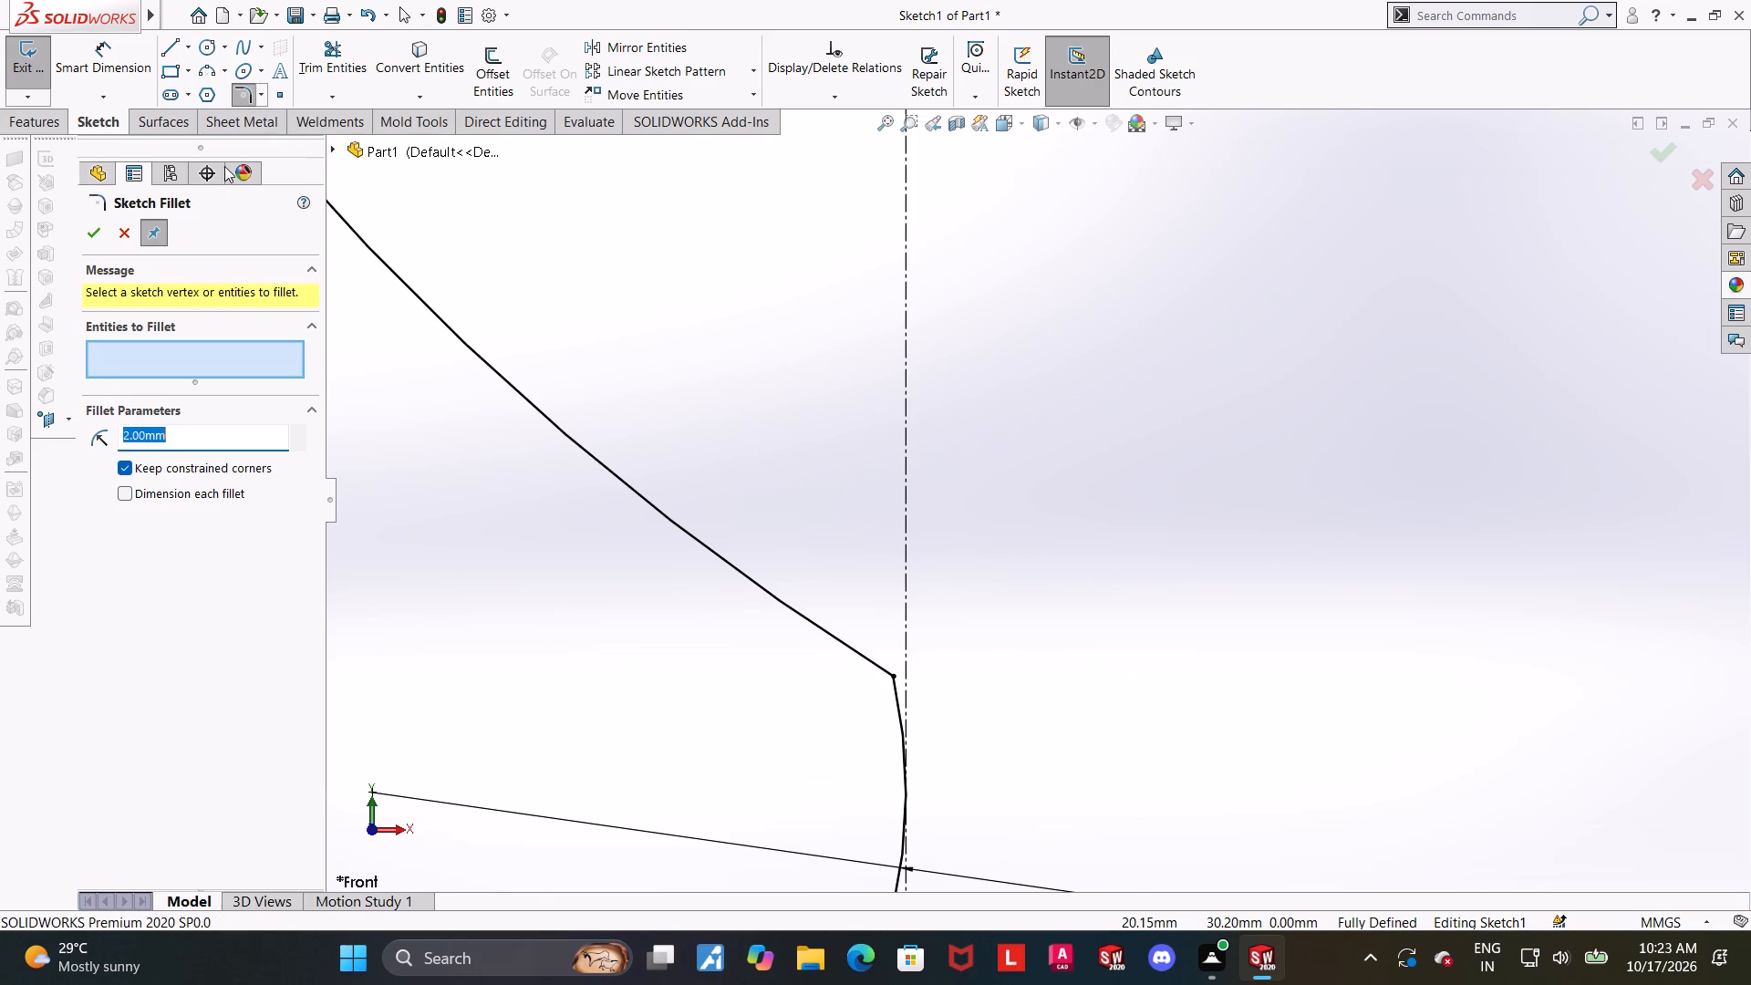
pyautogui.press('3')
pyautogui.press('Return')
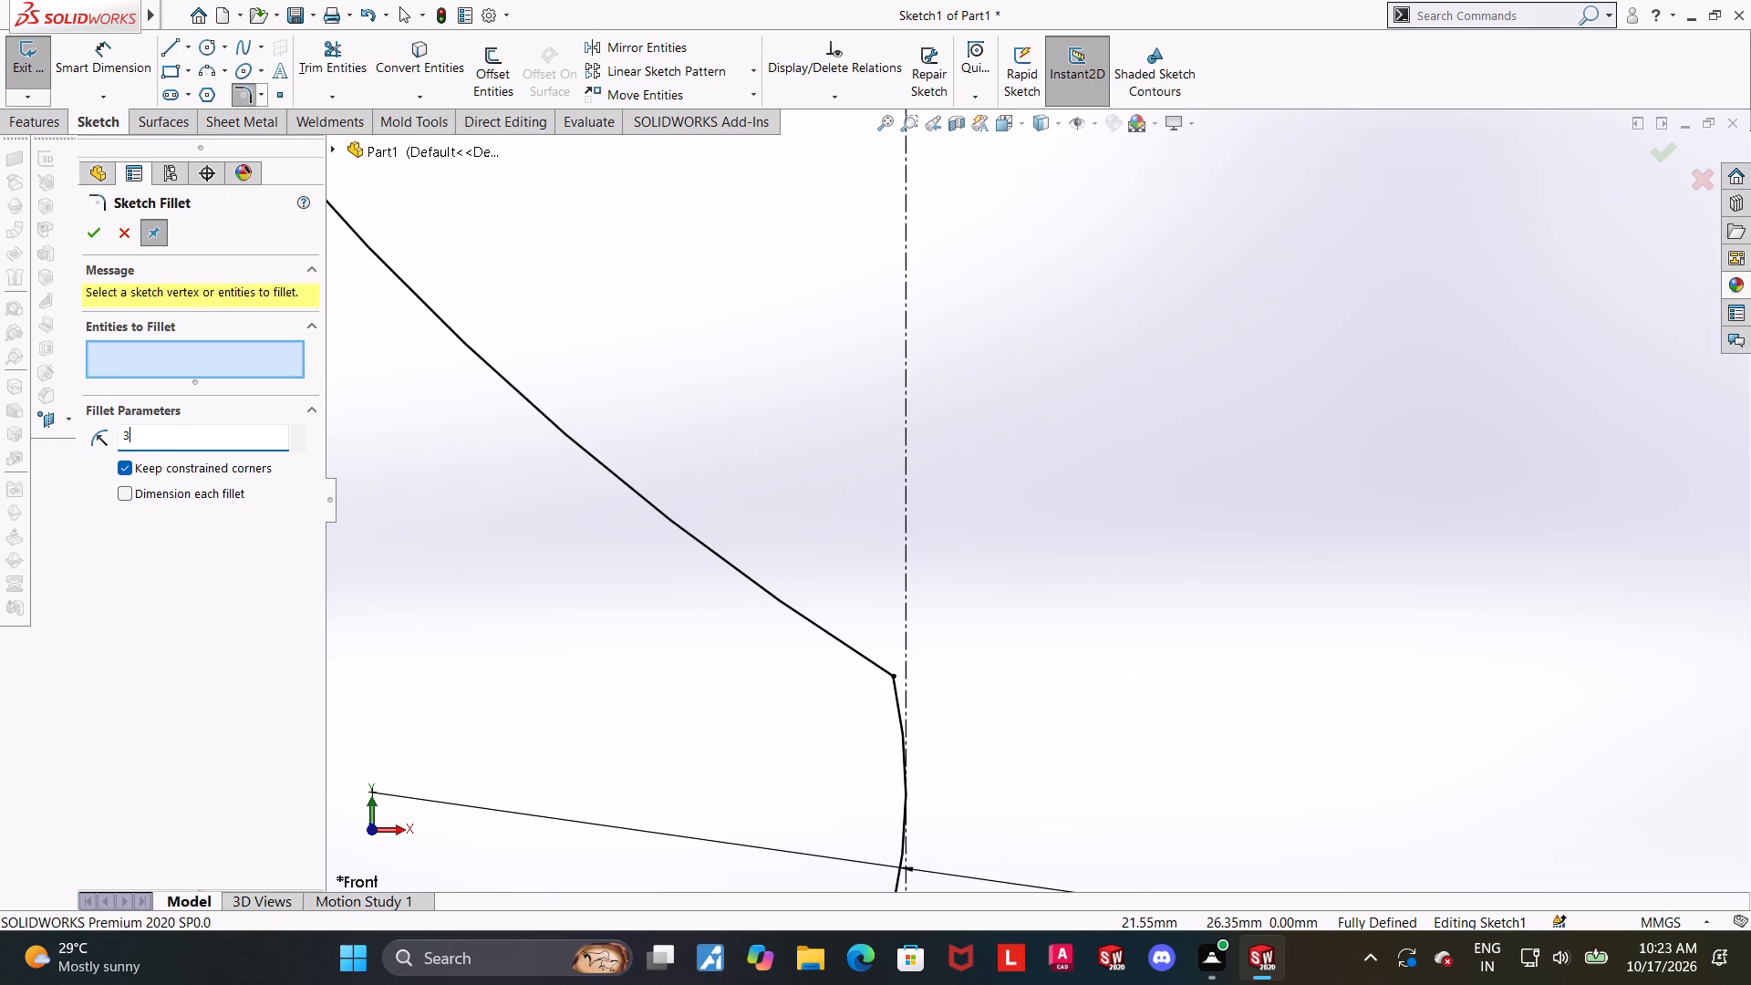
pyautogui.click(813, 636)
pyautogui.click(841, 641)
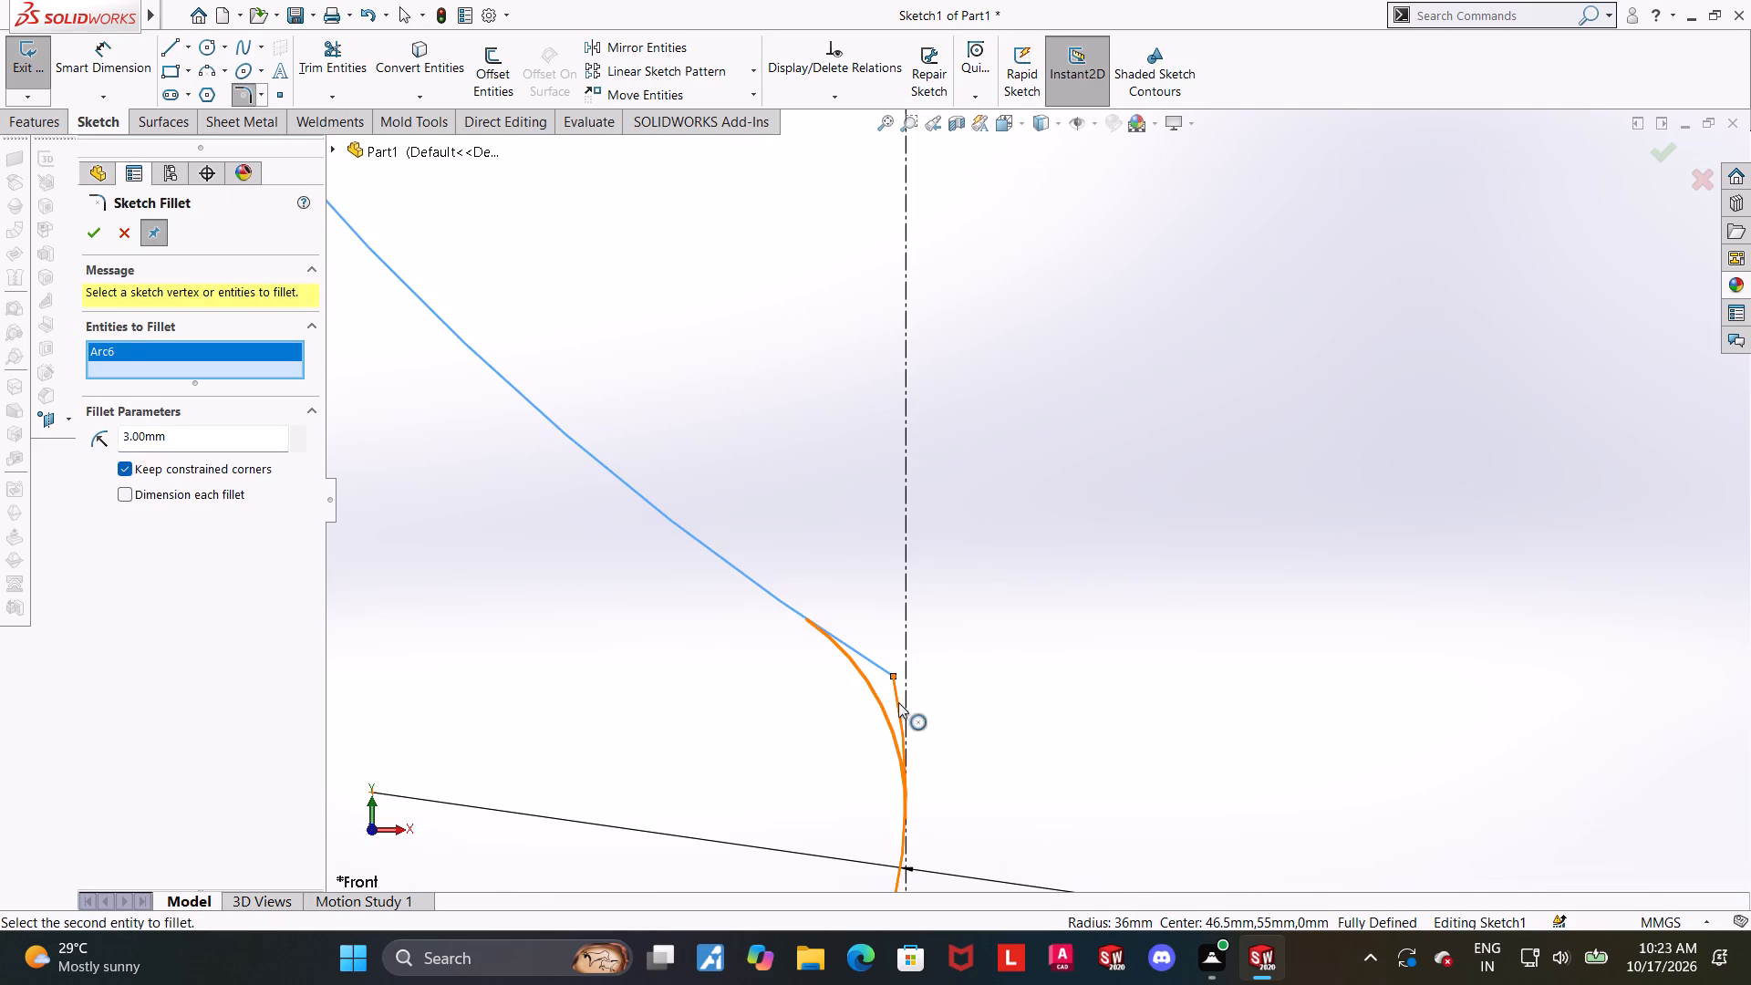
pyautogui.click(898, 702)
pyautogui.click(91, 235)
# Examine the dimensions and corners of the whole pawn profile, from the base through the neck and collar to the head.
pyautogui.scroll(5, 1321, 611)
pyautogui.scroll(2, 1155, 542)
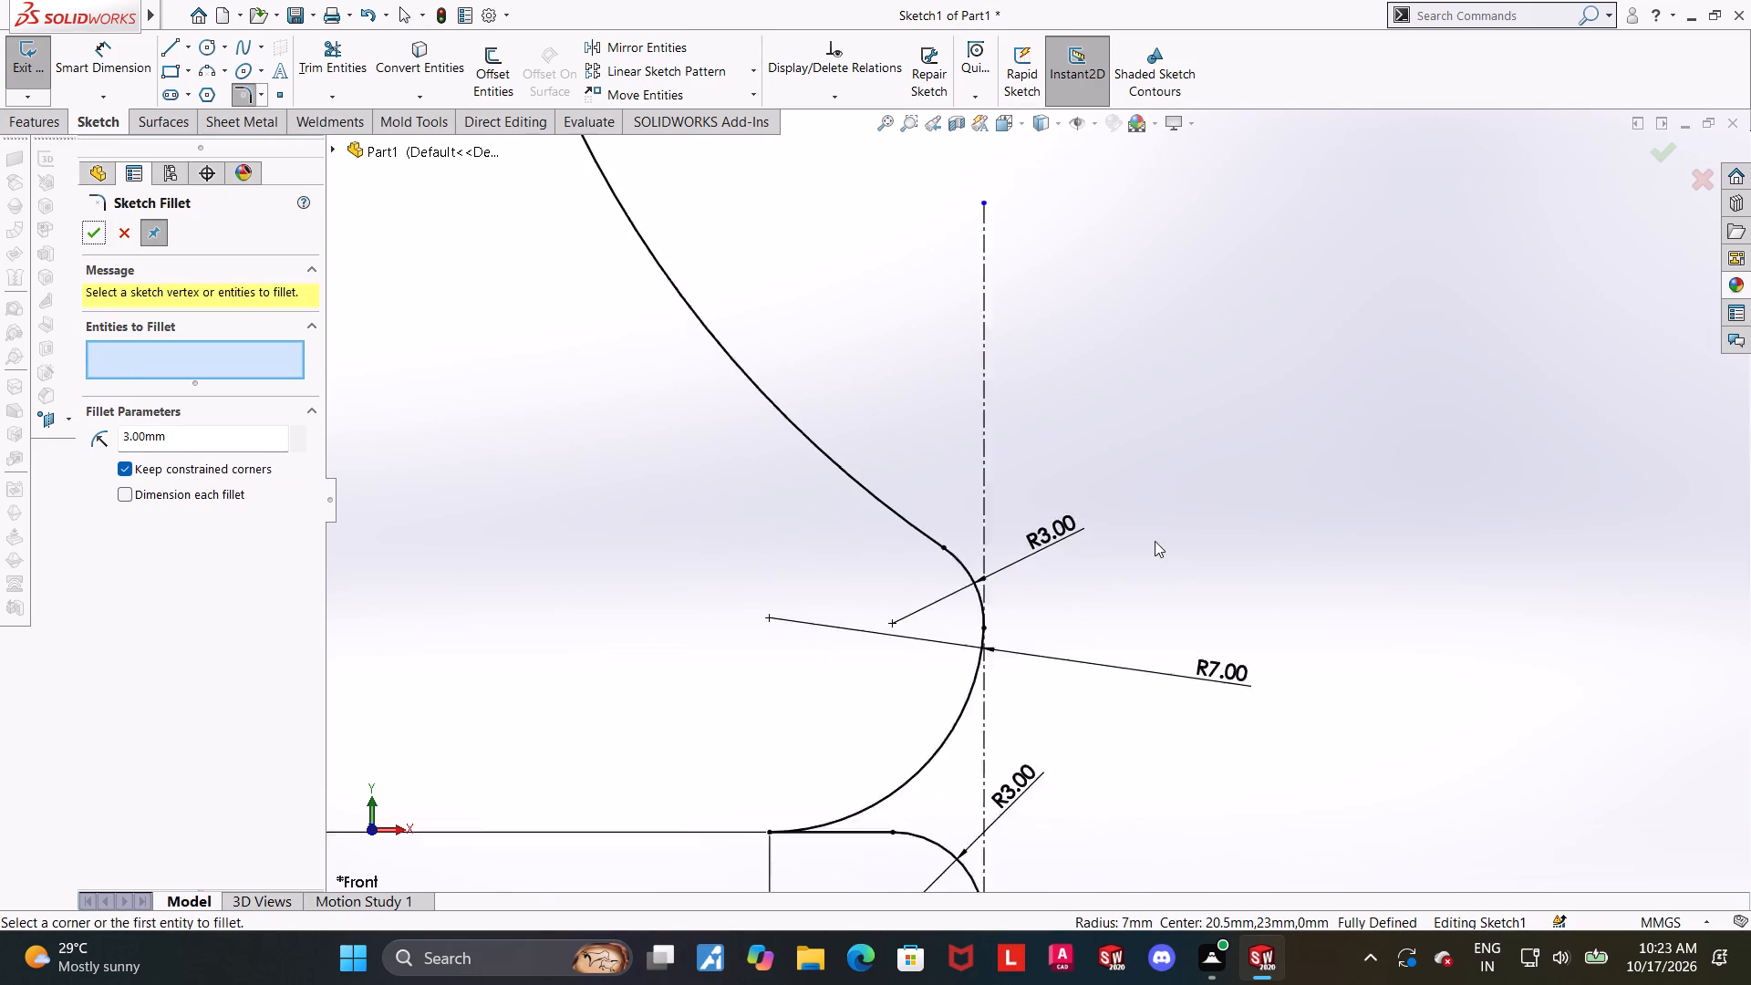
pyautogui.scroll(15, 1155, 541)
pyautogui.scroll(-4, 958, 337)
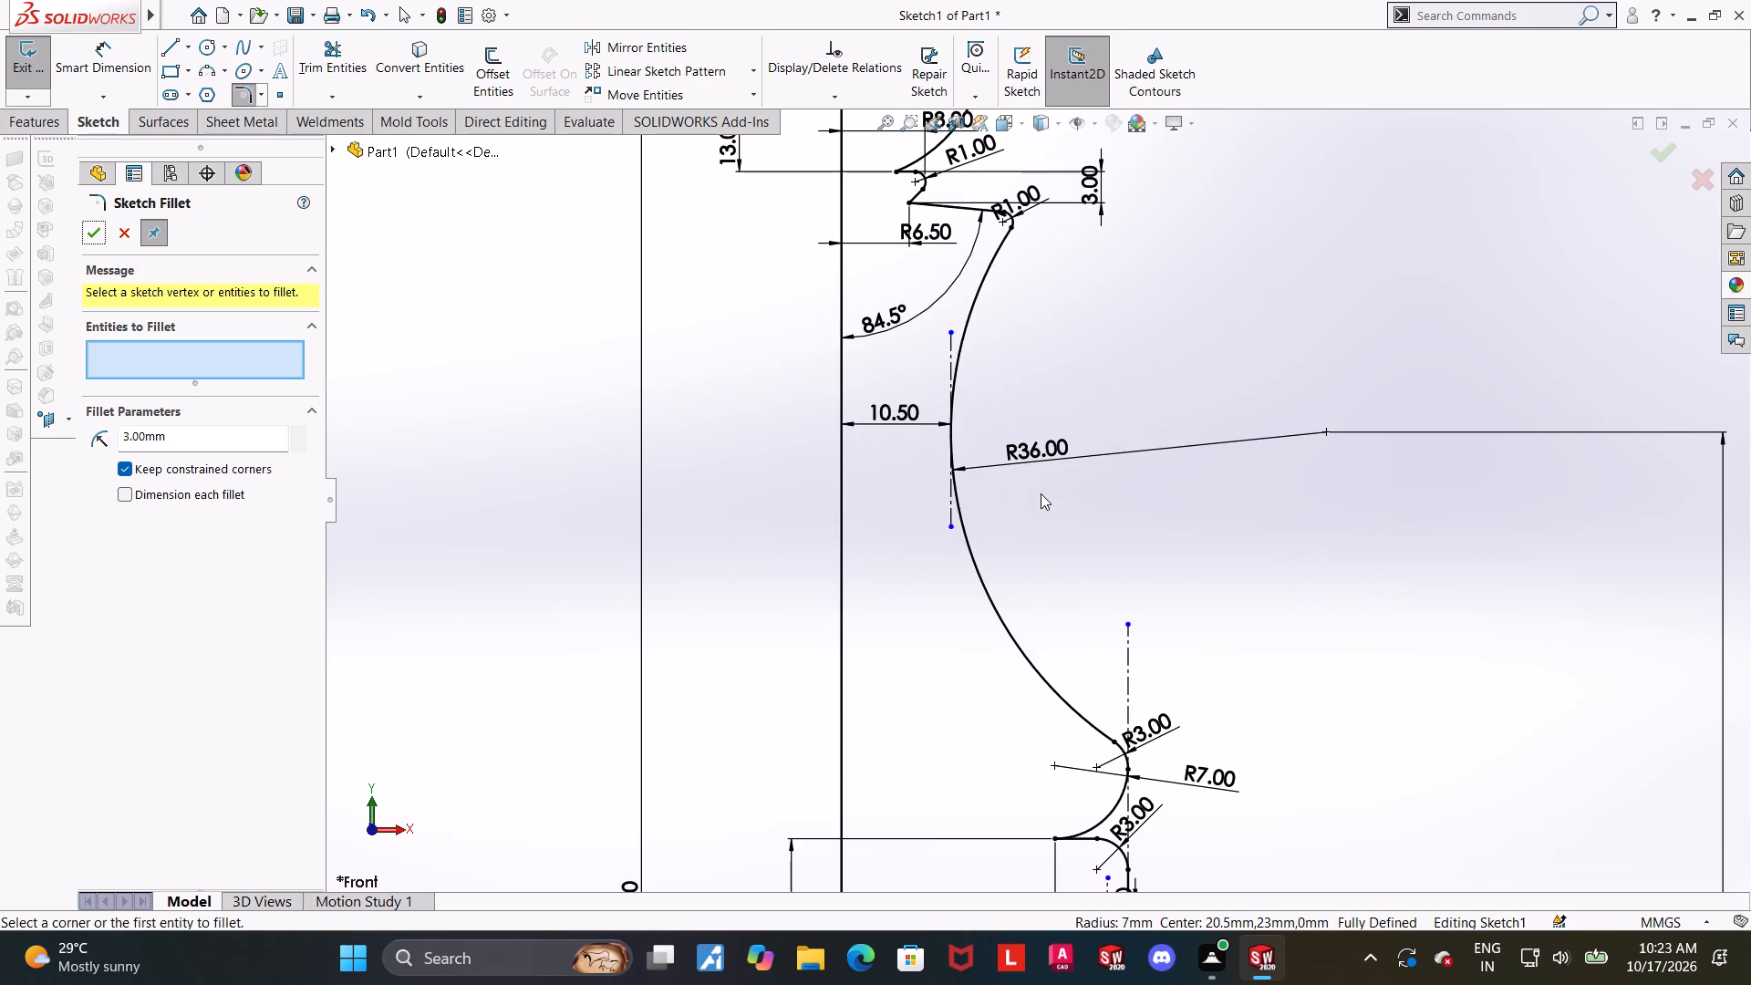
pyautogui.scroll(-3, 1041, 493)
pyautogui.scroll(7, 1050, 514)
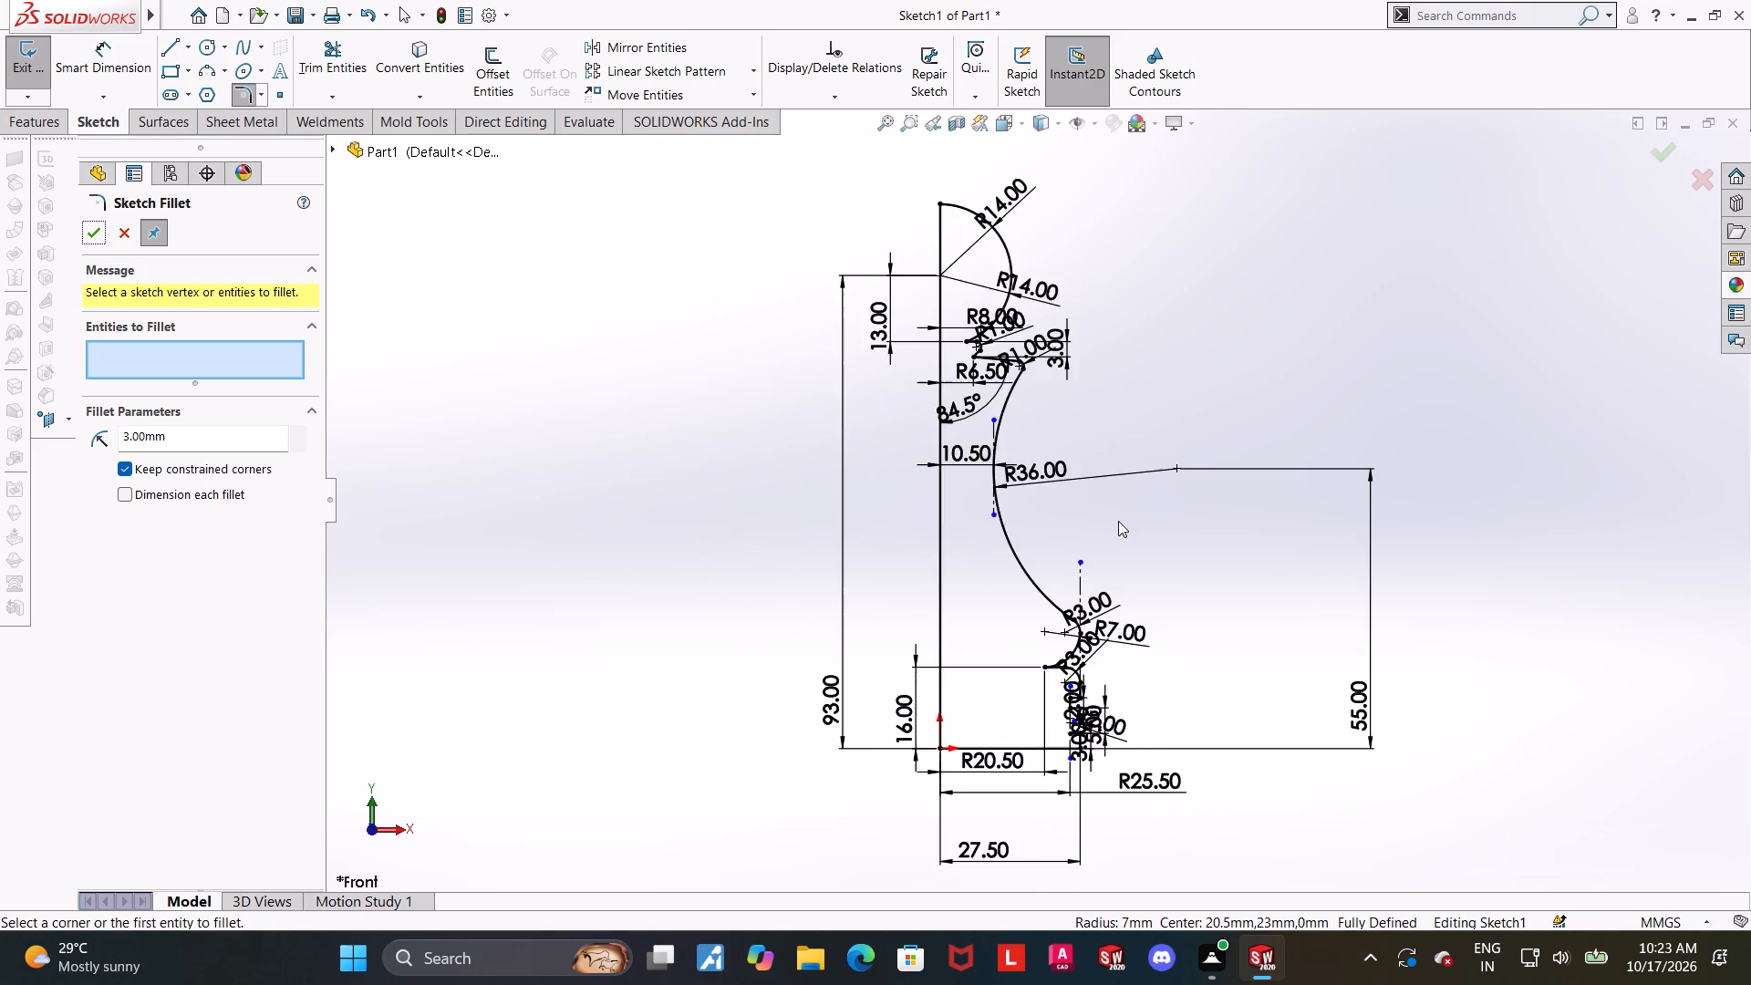
pyautogui.scroll(-3, 1118, 521)
pyautogui.scroll(3, 1118, 521)
pyautogui.scroll(-5, 1031, 759)
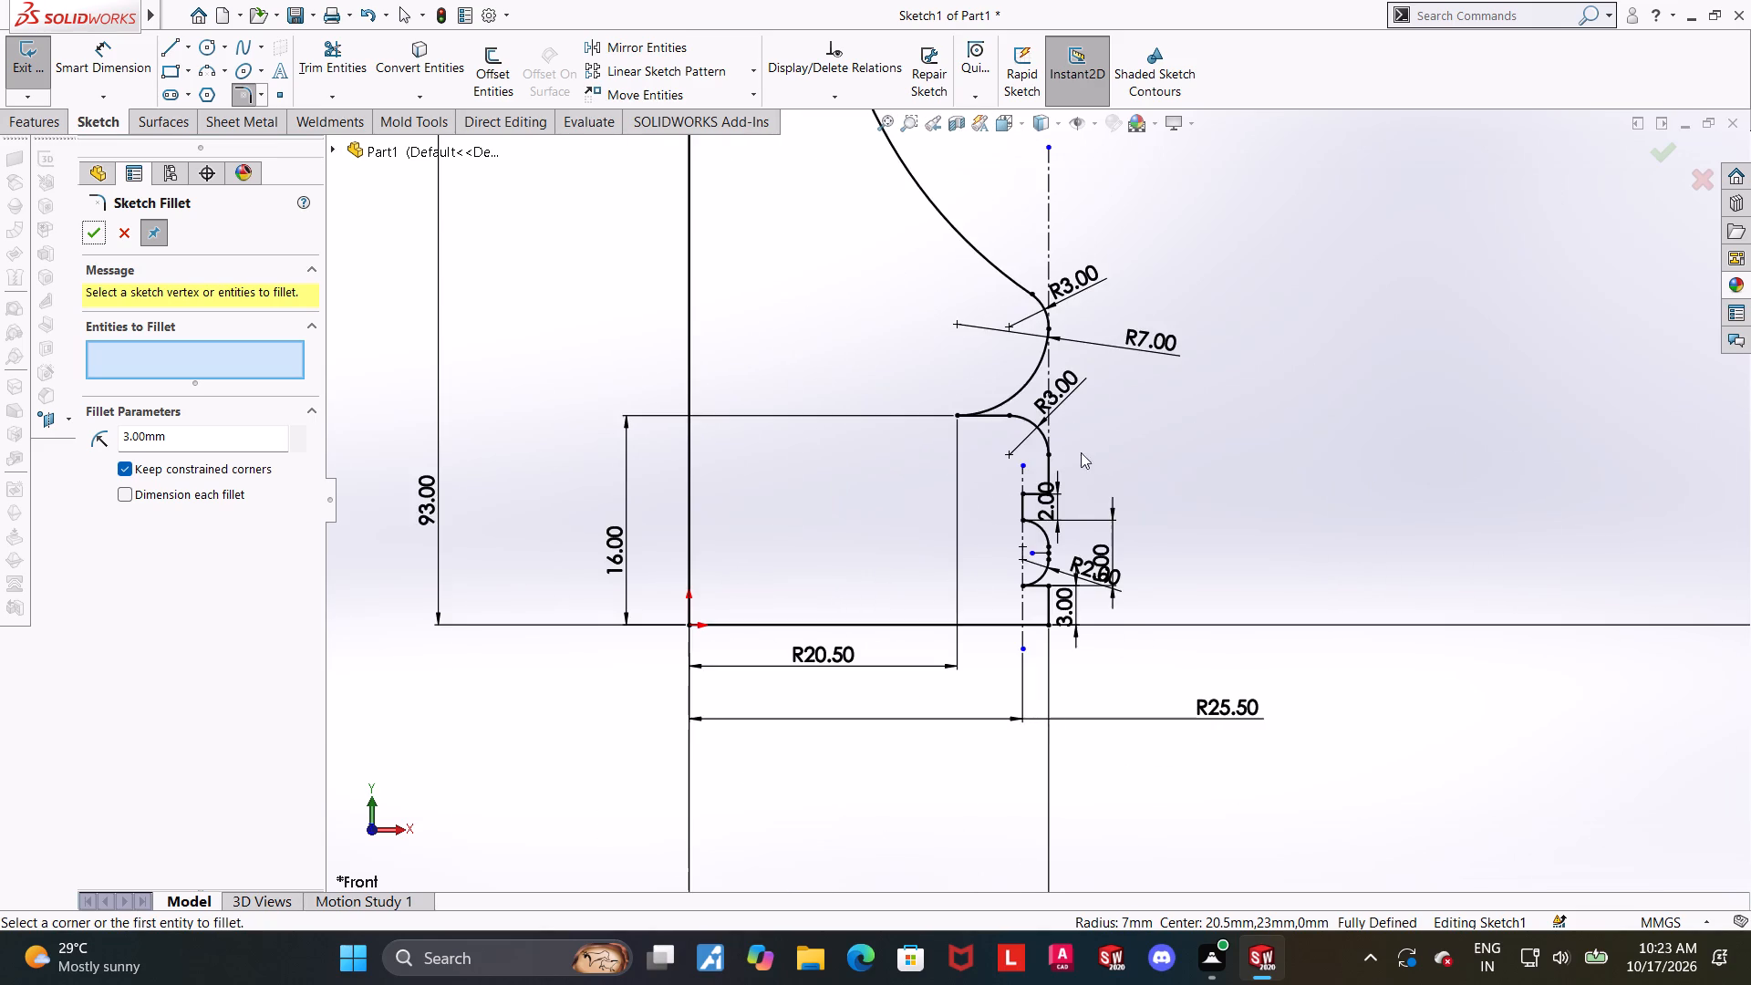
pyautogui.scroll(-3, 1000, 487)
pyautogui.scroll(3, 1035, 431)
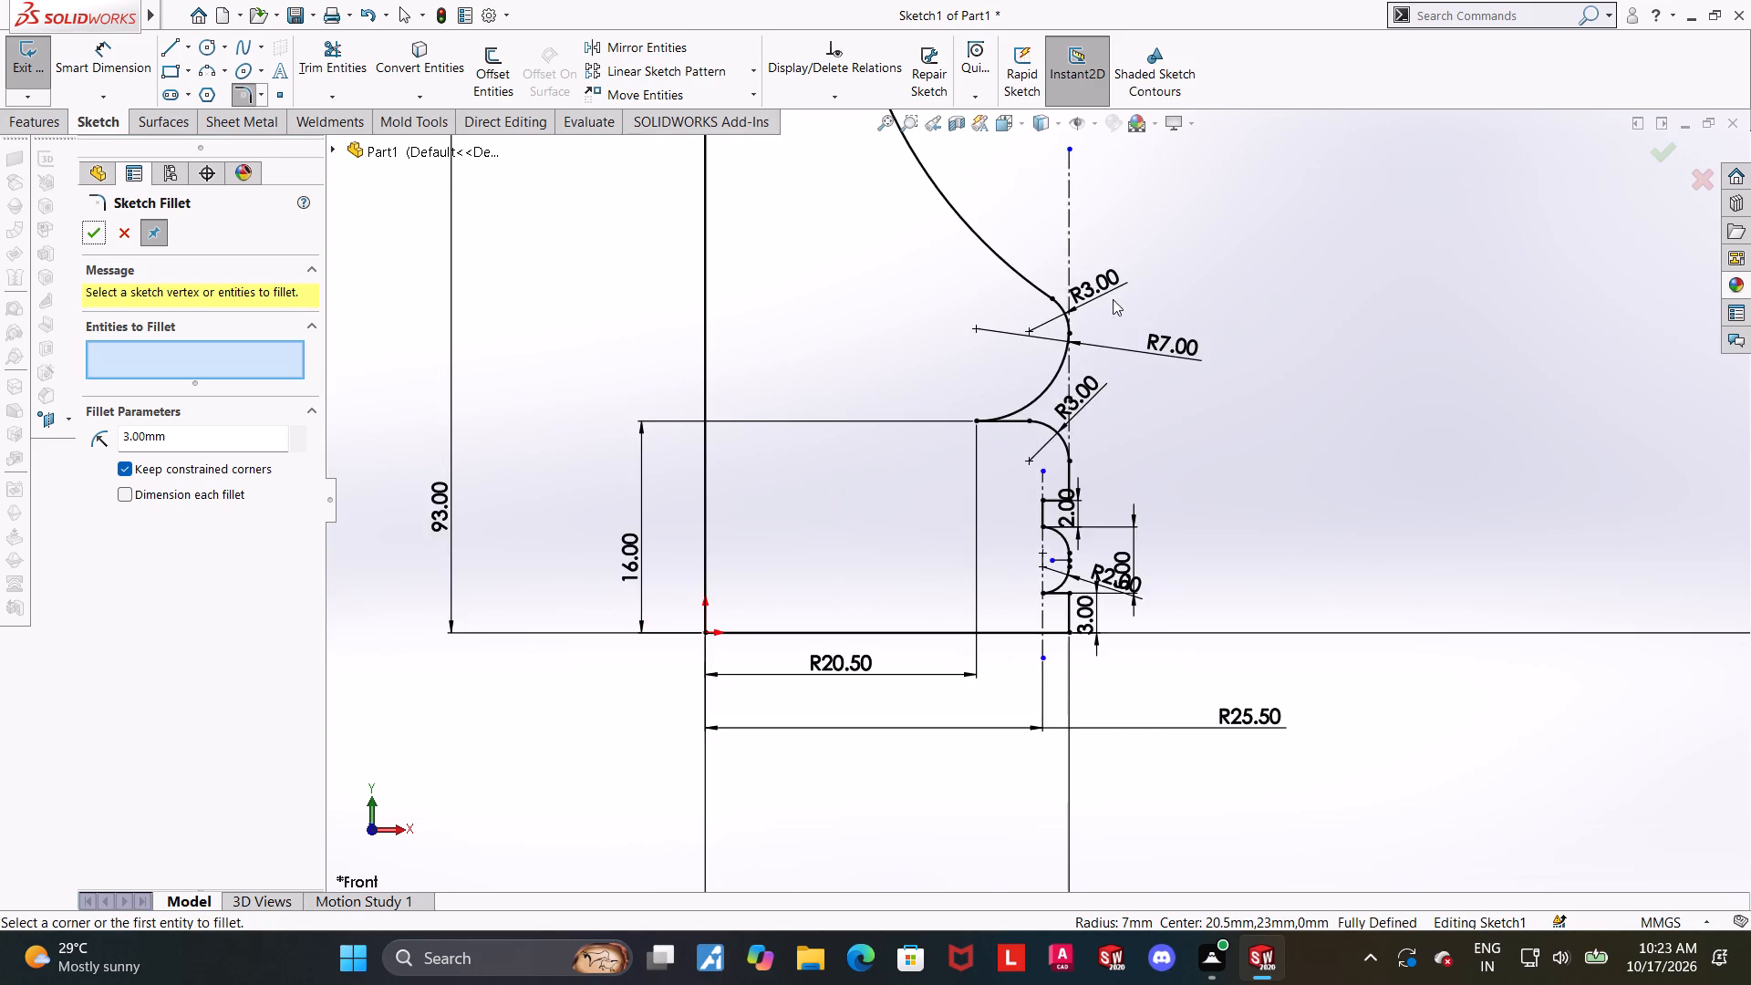
pyautogui.scroll(-2, 1118, 236)
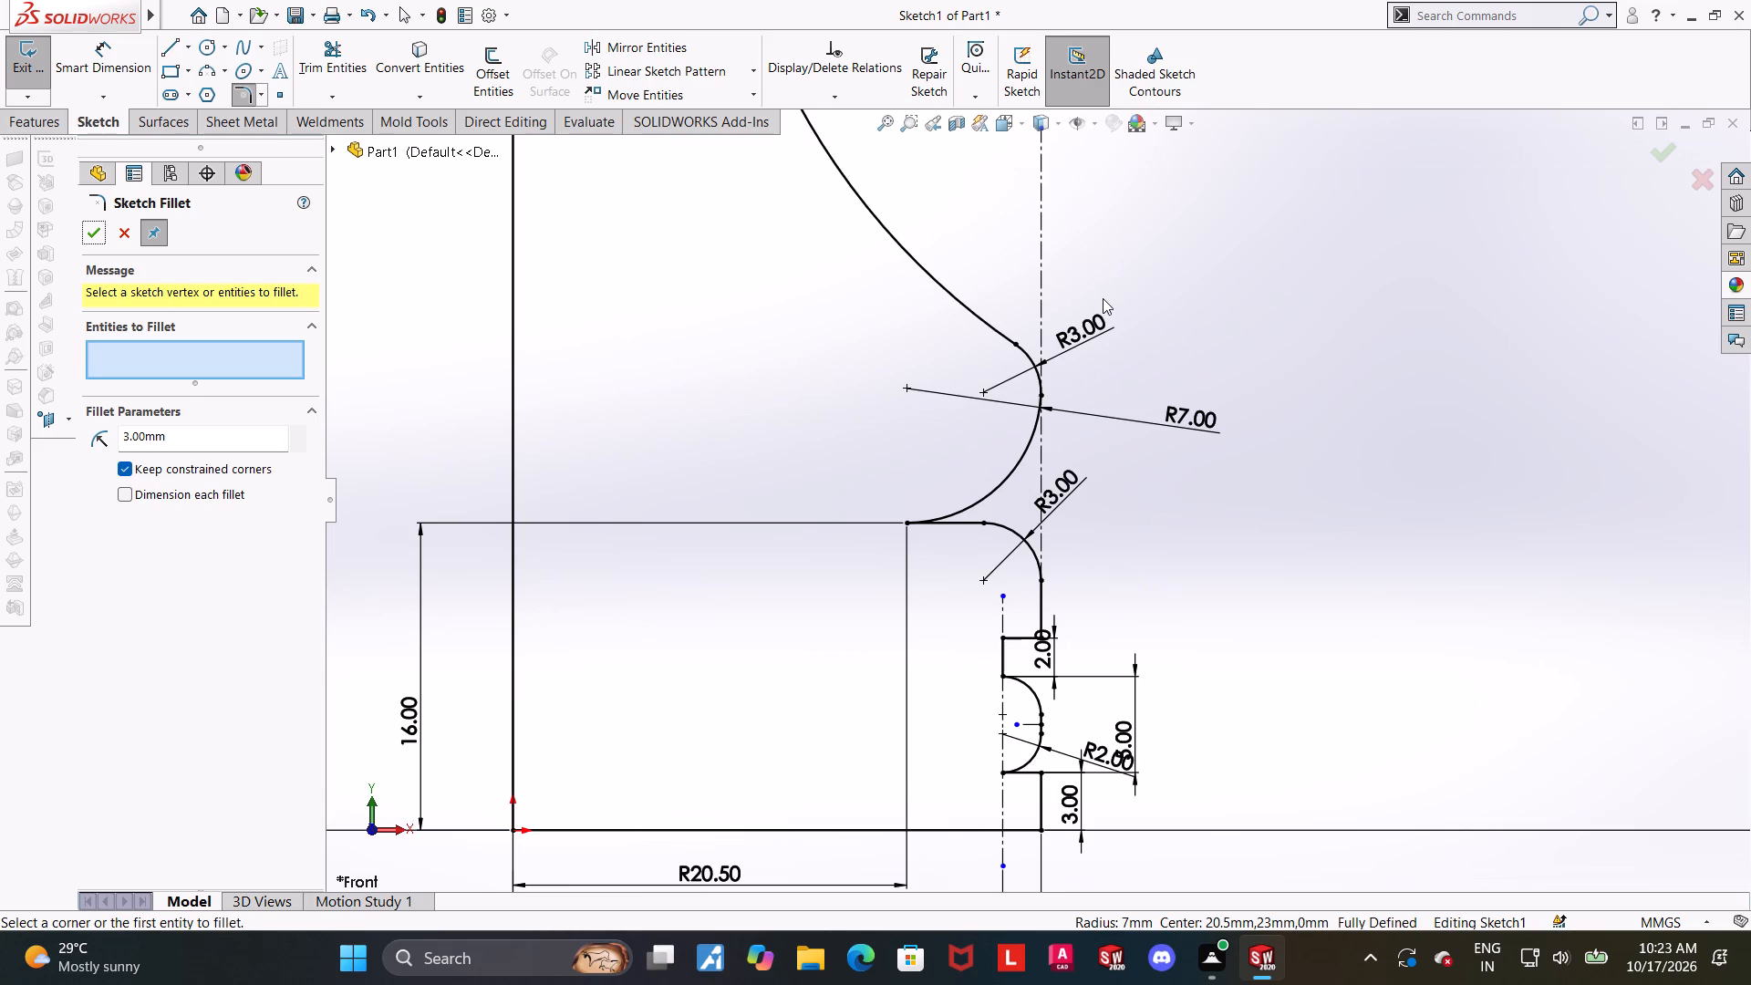
pyautogui.scroll(-1, 1103, 298)
pyautogui.scroll(2, 1073, 493)
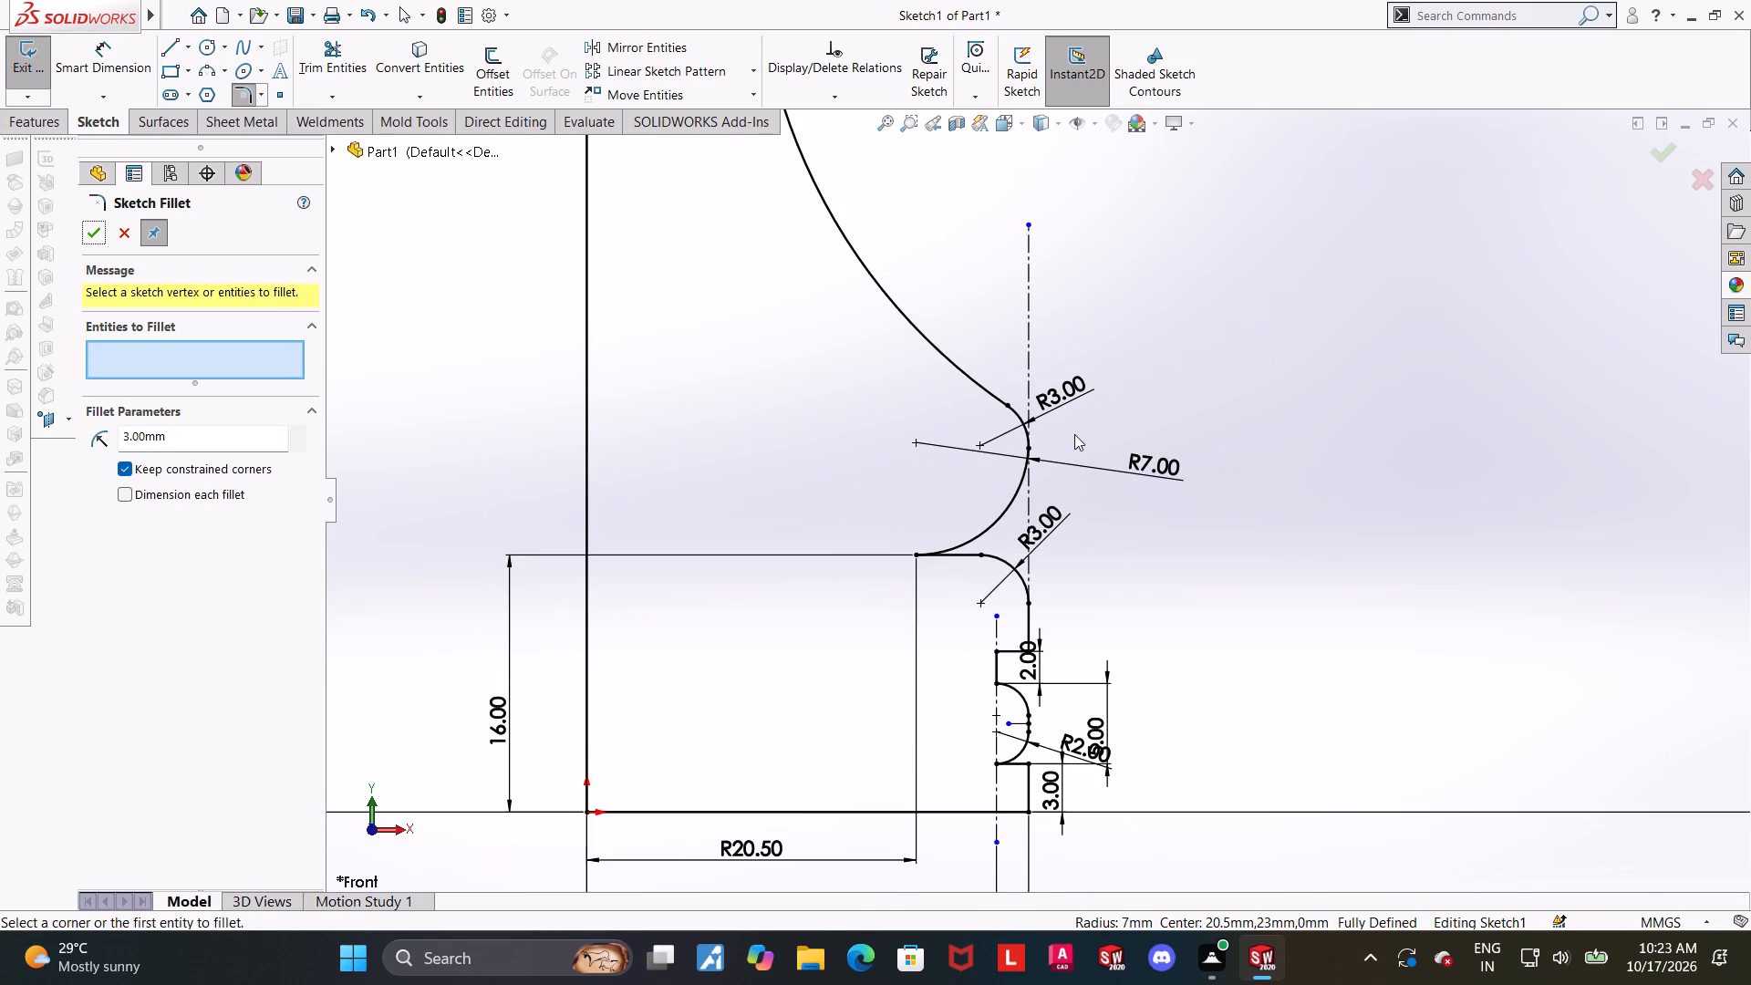
pyautogui.scroll(3, 1159, 389)
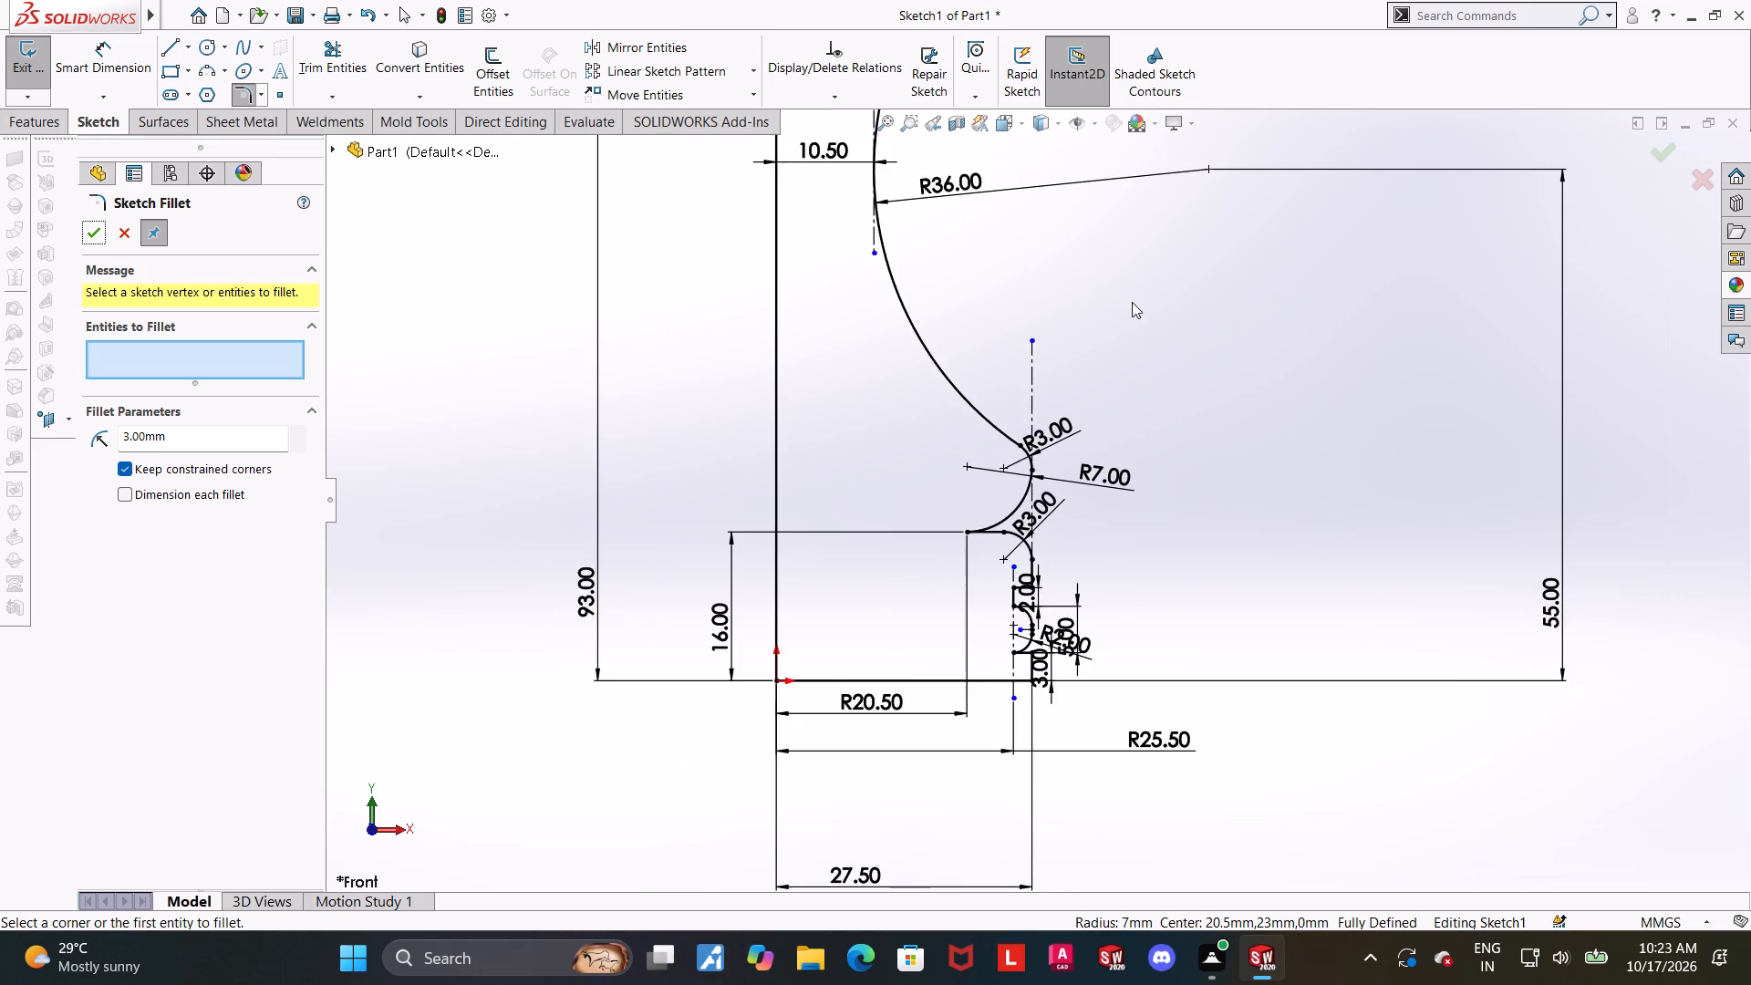
pyautogui.scroll(2, 1110, 258)
pyautogui.scroll(-1, 1015, 265)
pyautogui.scroll(1, 1068, 279)
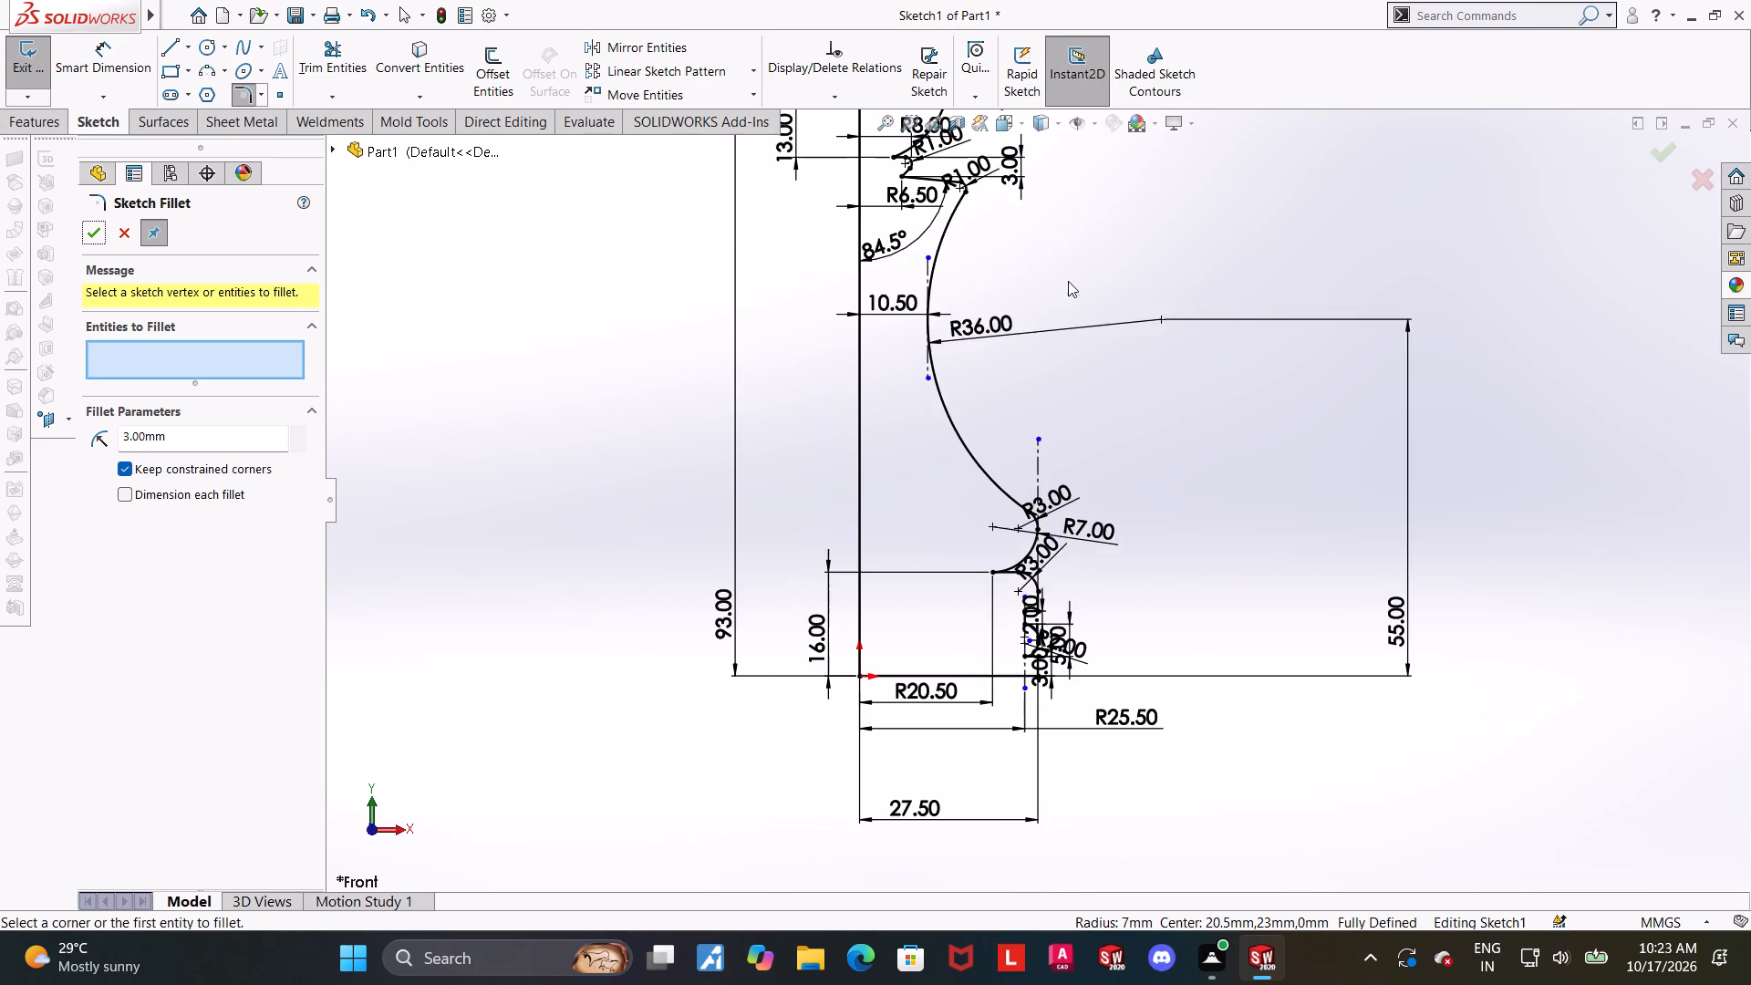
pyautogui.scroll(-4, 1046, 191)
pyautogui.scroll(-2, 844, 262)
pyautogui.scroll(3, 843, 292)
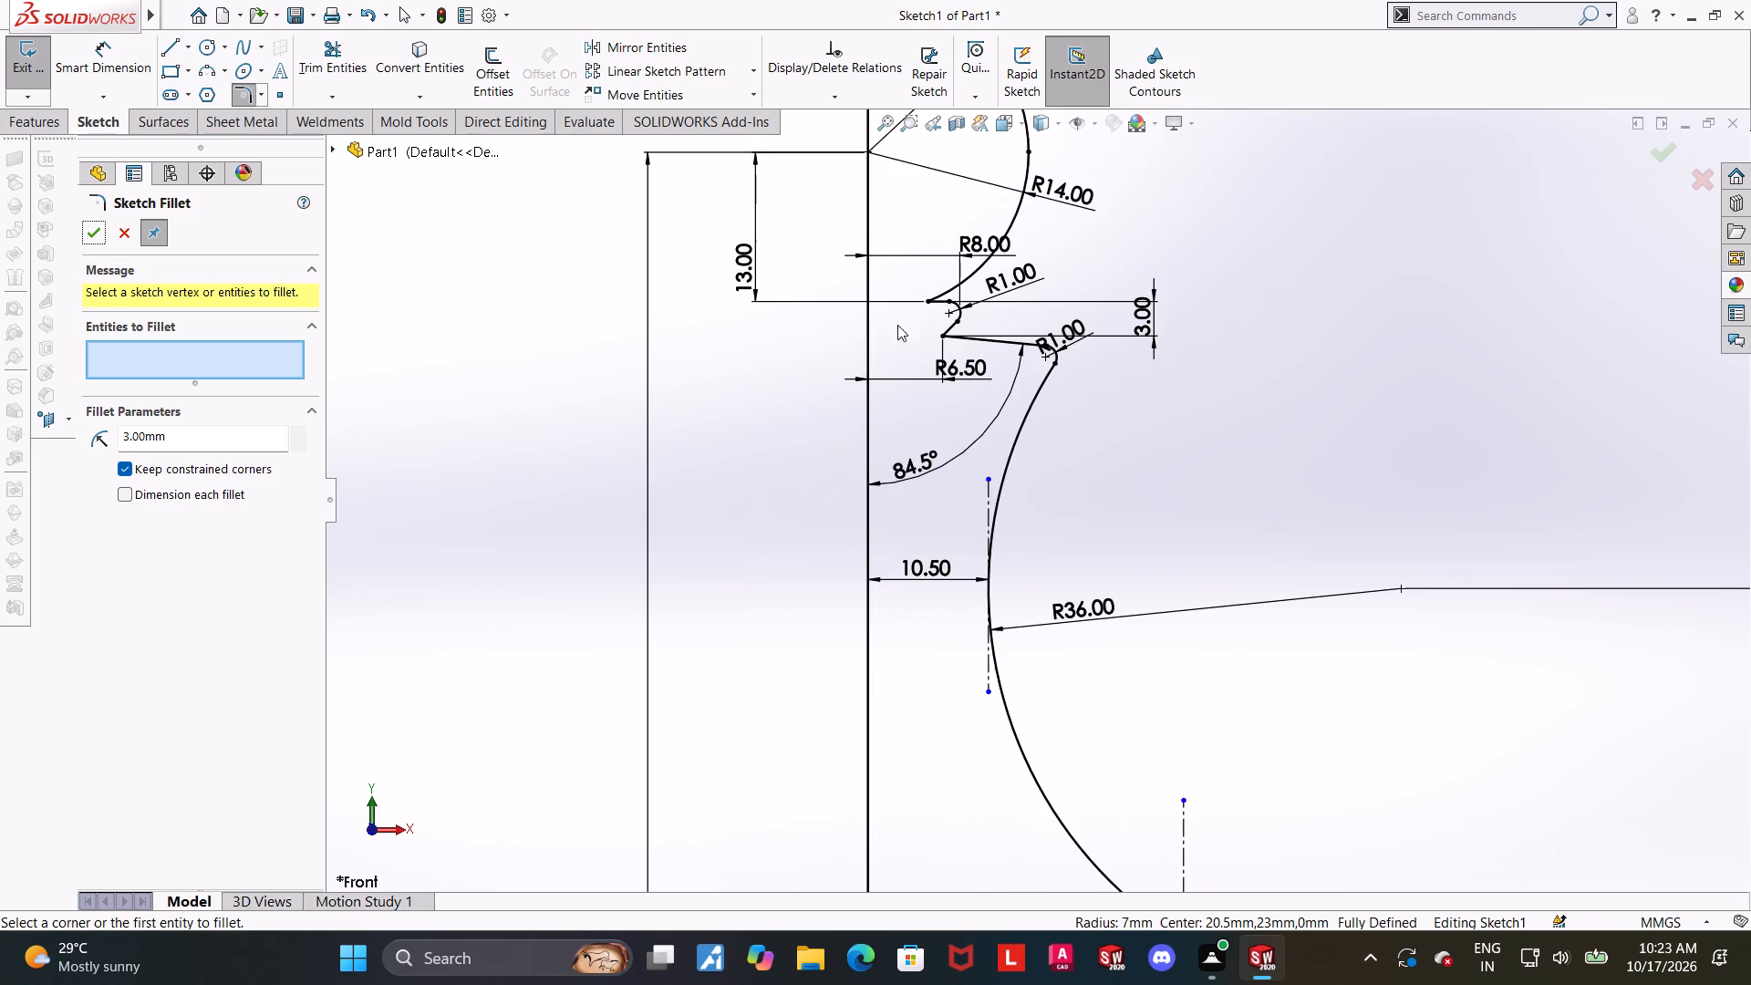
pyautogui.scroll(-2, 1065, 359)
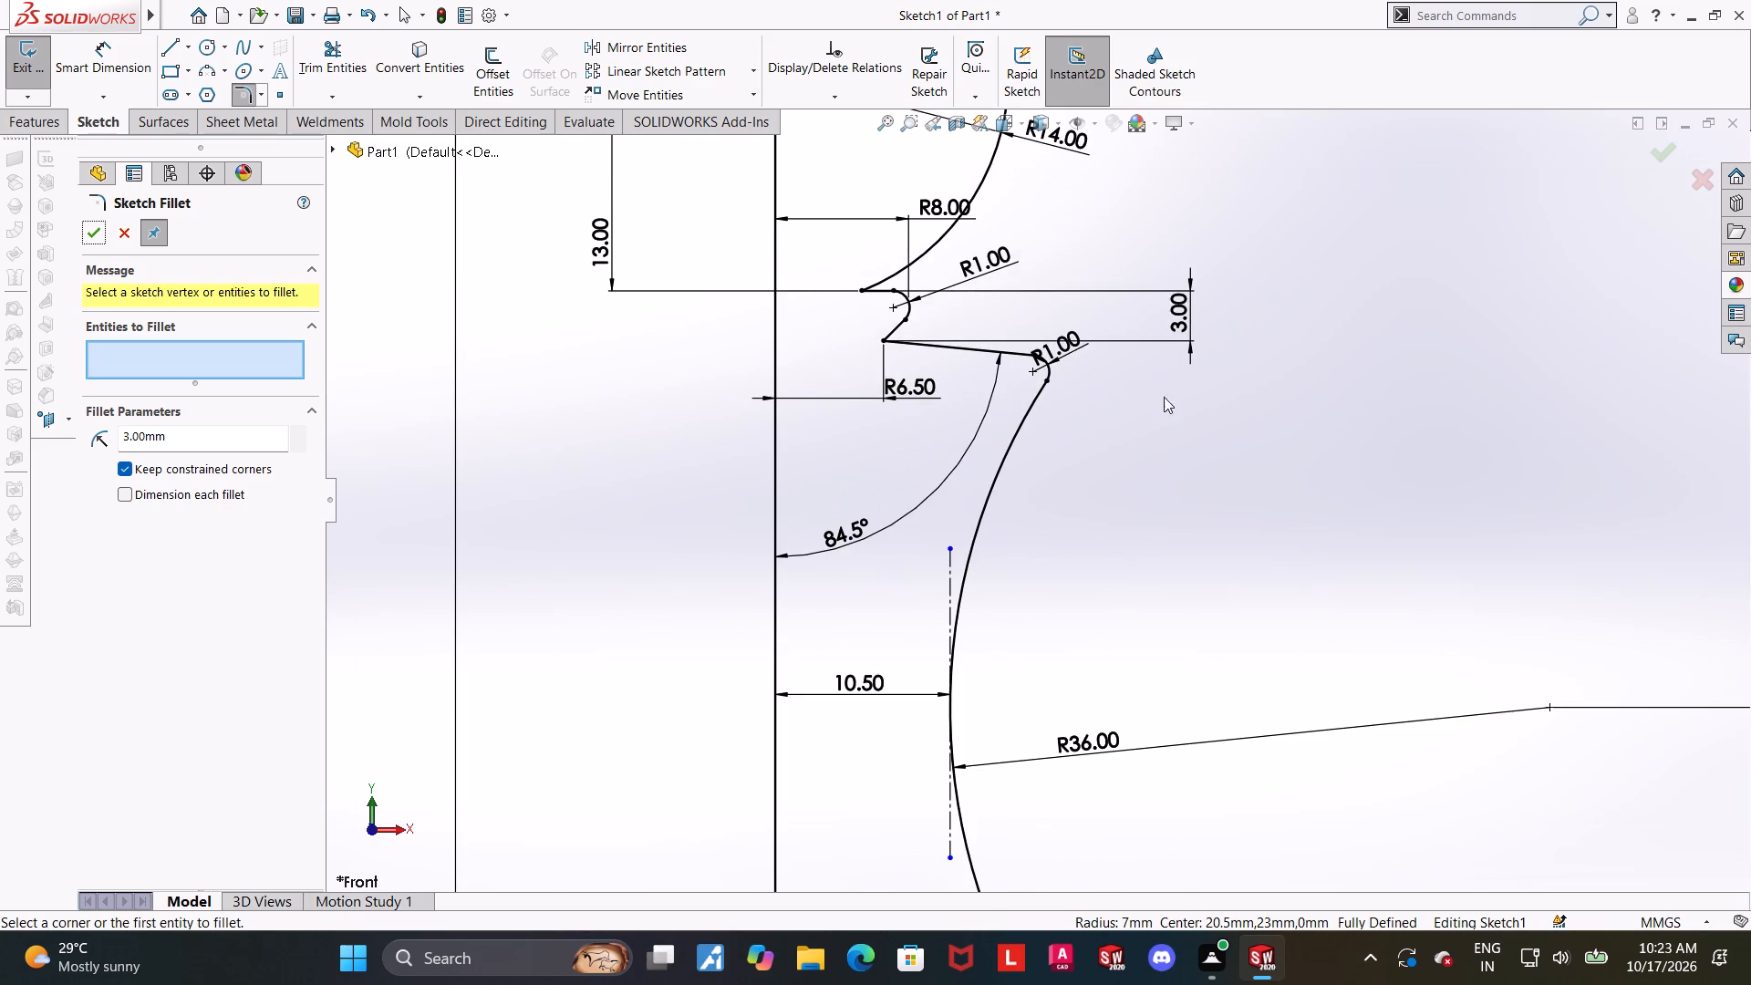
pyautogui.scroll(1, 1157, 395)
pyautogui.scroll(-1, 1126, 270)
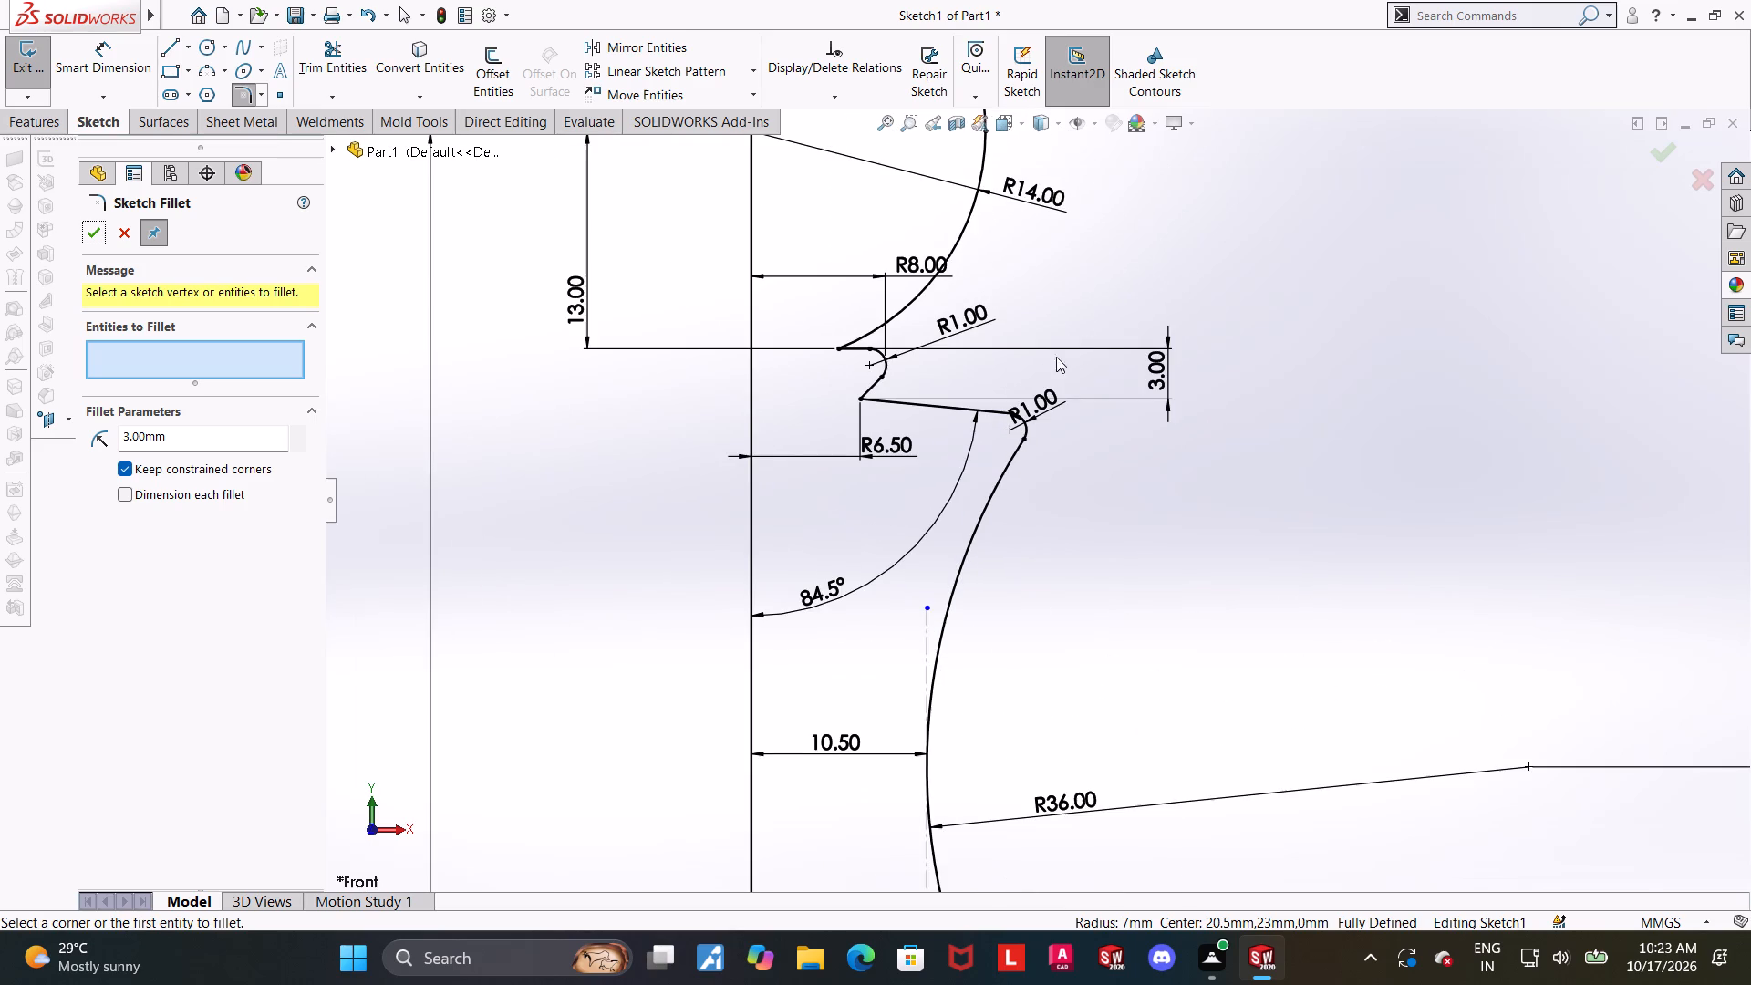
pyautogui.scroll(-1, 905, 471)
pyautogui.scroll(1, 841, 593)
pyautogui.scroll(-1, 963, 383)
pyautogui.scroll(-2, 869, 444)
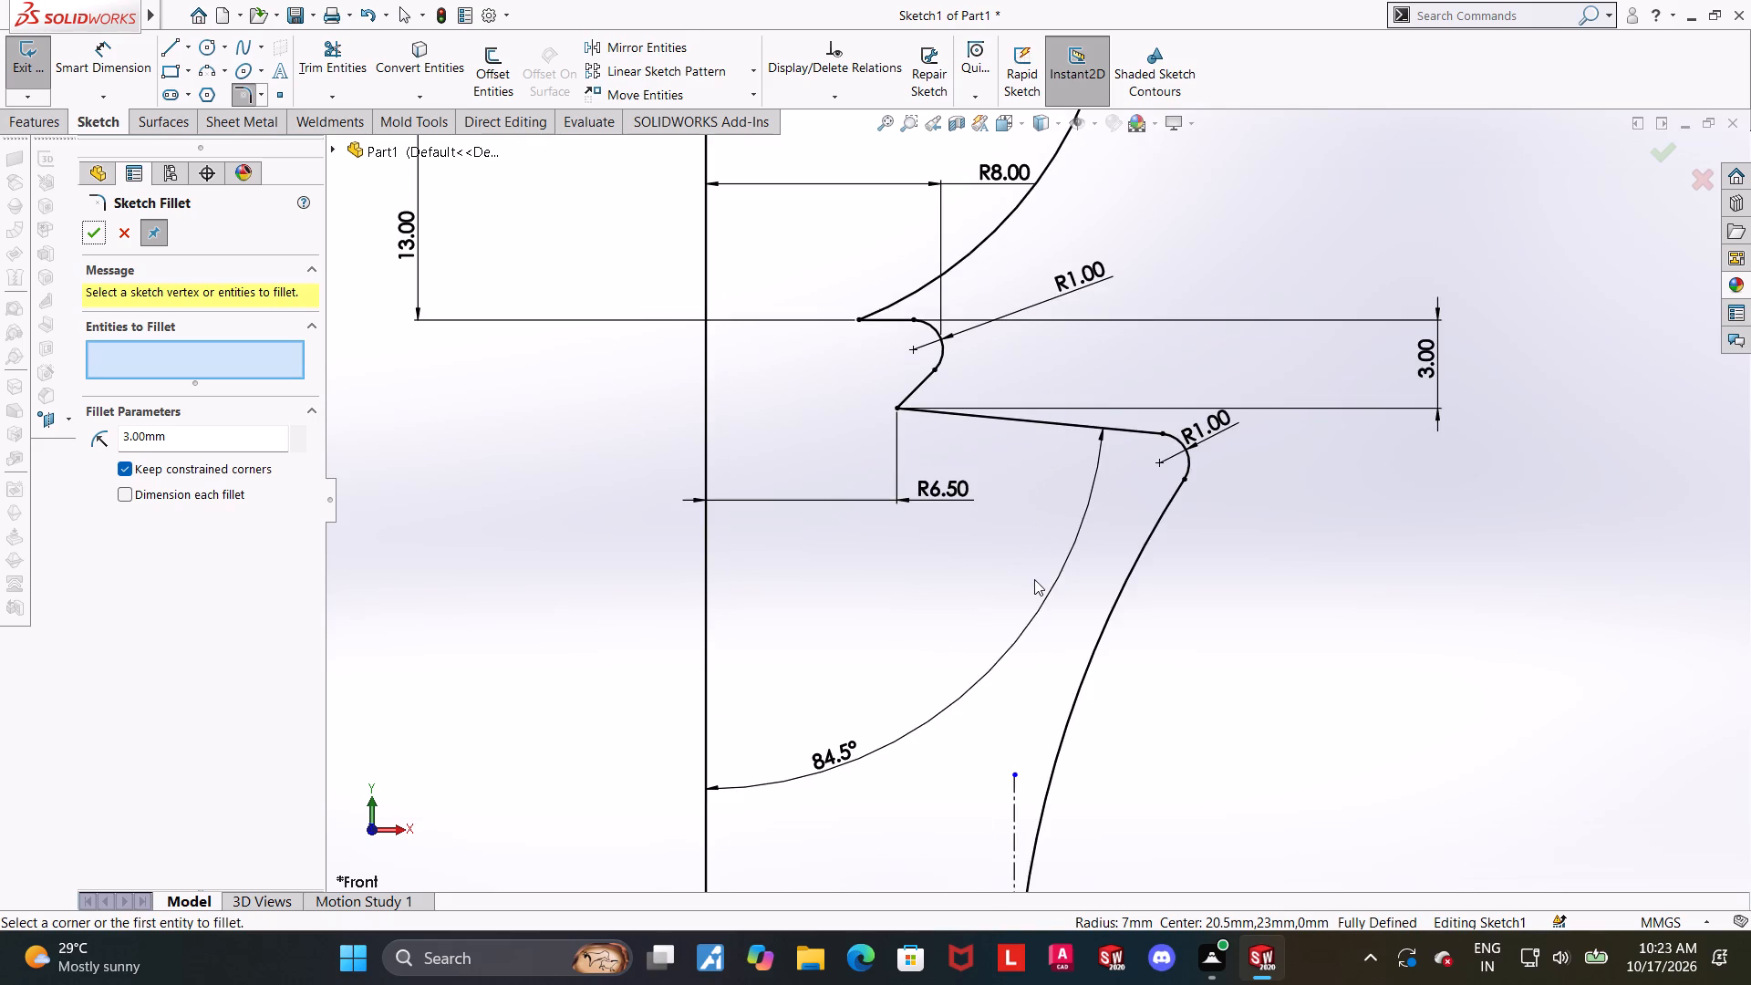
pyautogui.scroll(3, 1219, 533)
pyautogui.scroll(-2, 1191, 326)
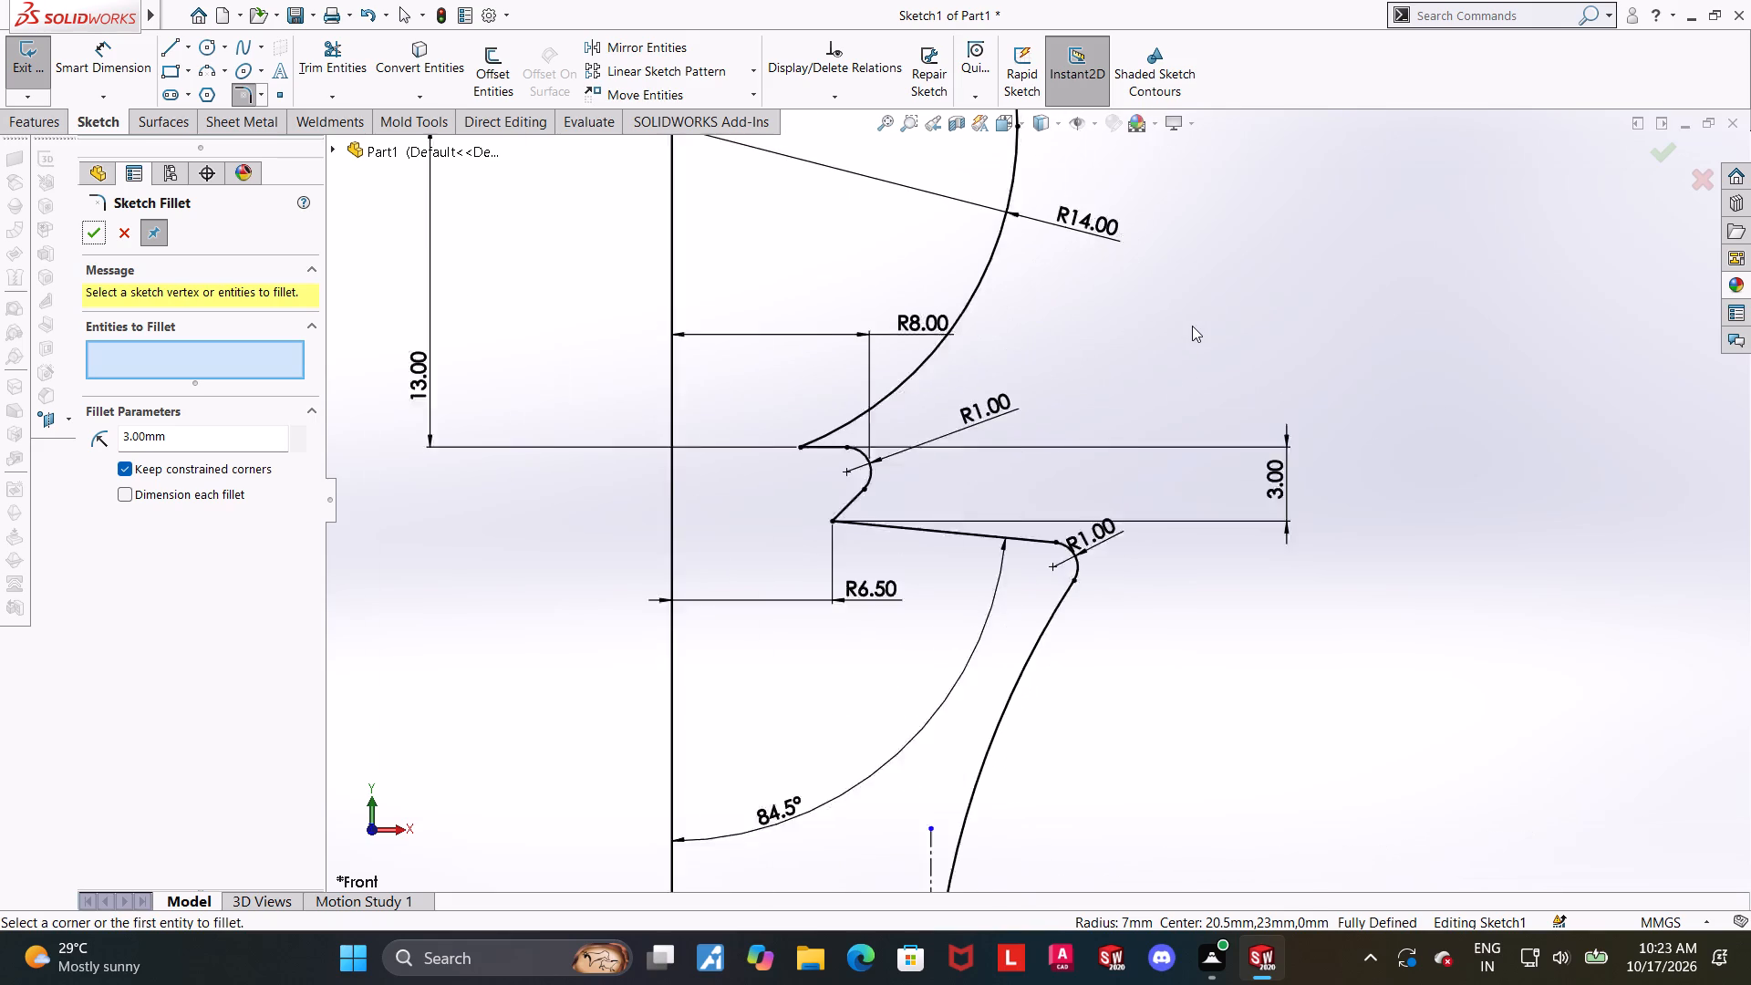
pyautogui.scroll(-1, 1192, 326)
pyautogui.scroll(4, 1182, 565)
pyautogui.scroll(-3, 1021, 495)
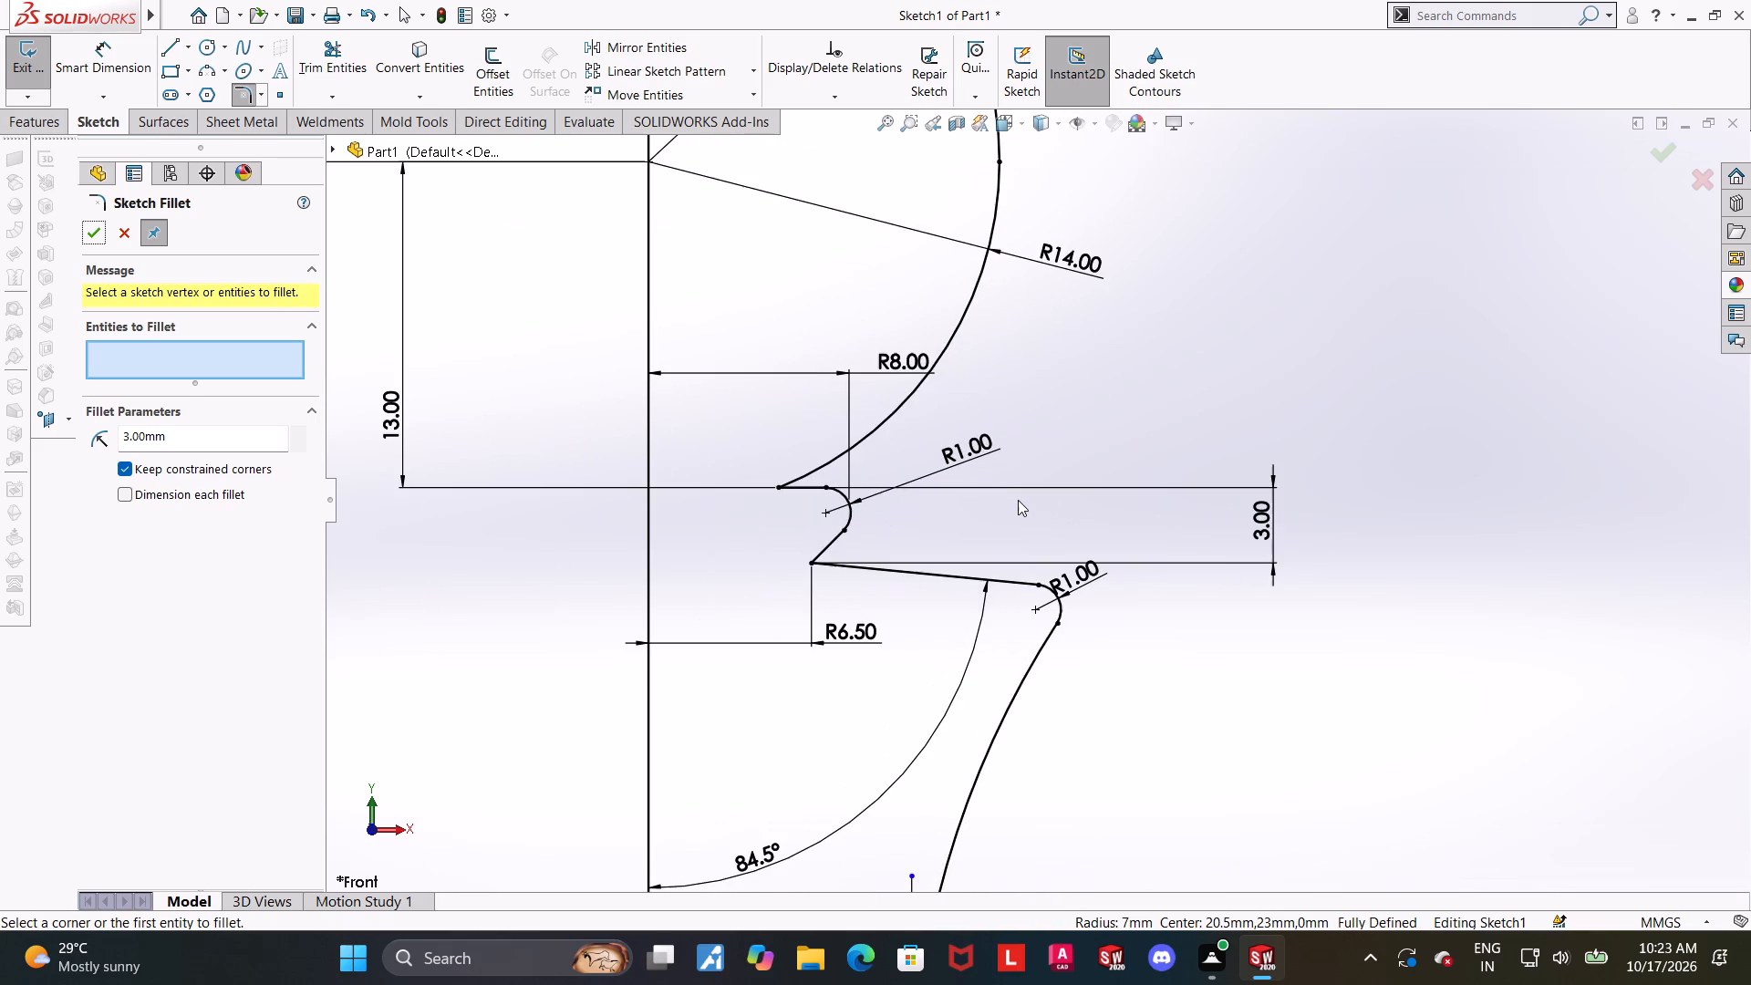
pyautogui.scroll(2, 1356, 549)
pyautogui.scroll(-2, 1165, 436)
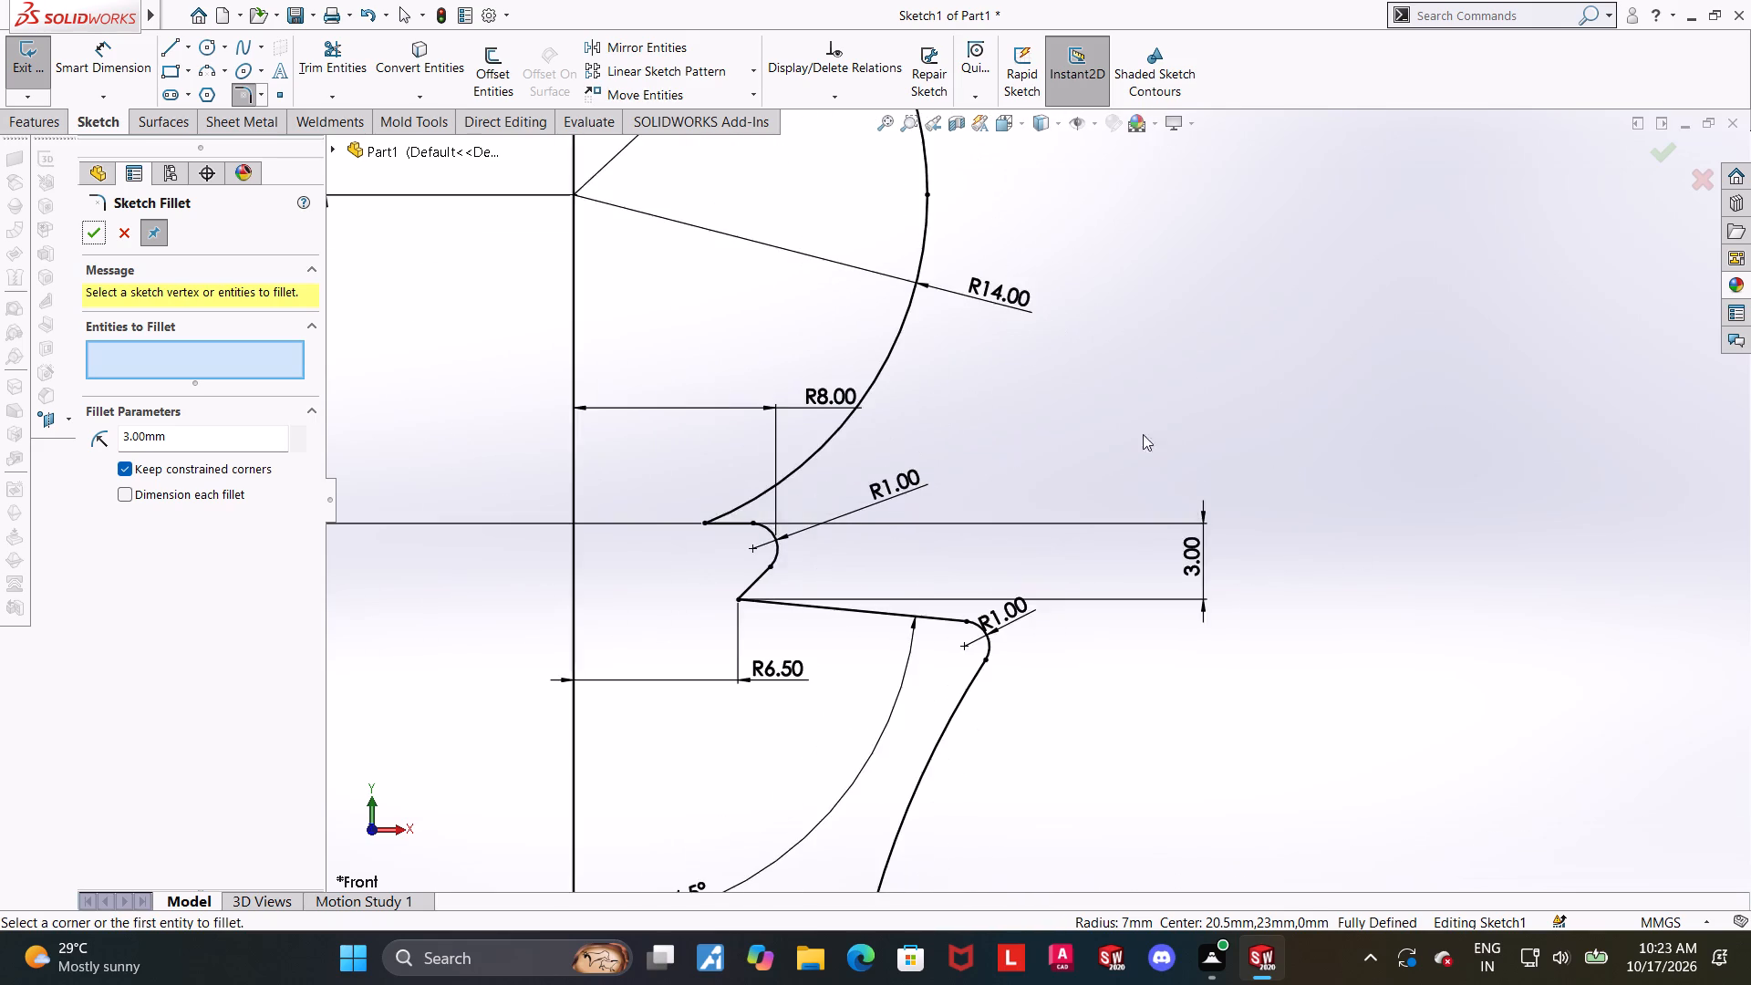
pyautogui.scroll(-1, 1101, 441)
pyautogui.scroll(2, 1031, 527)
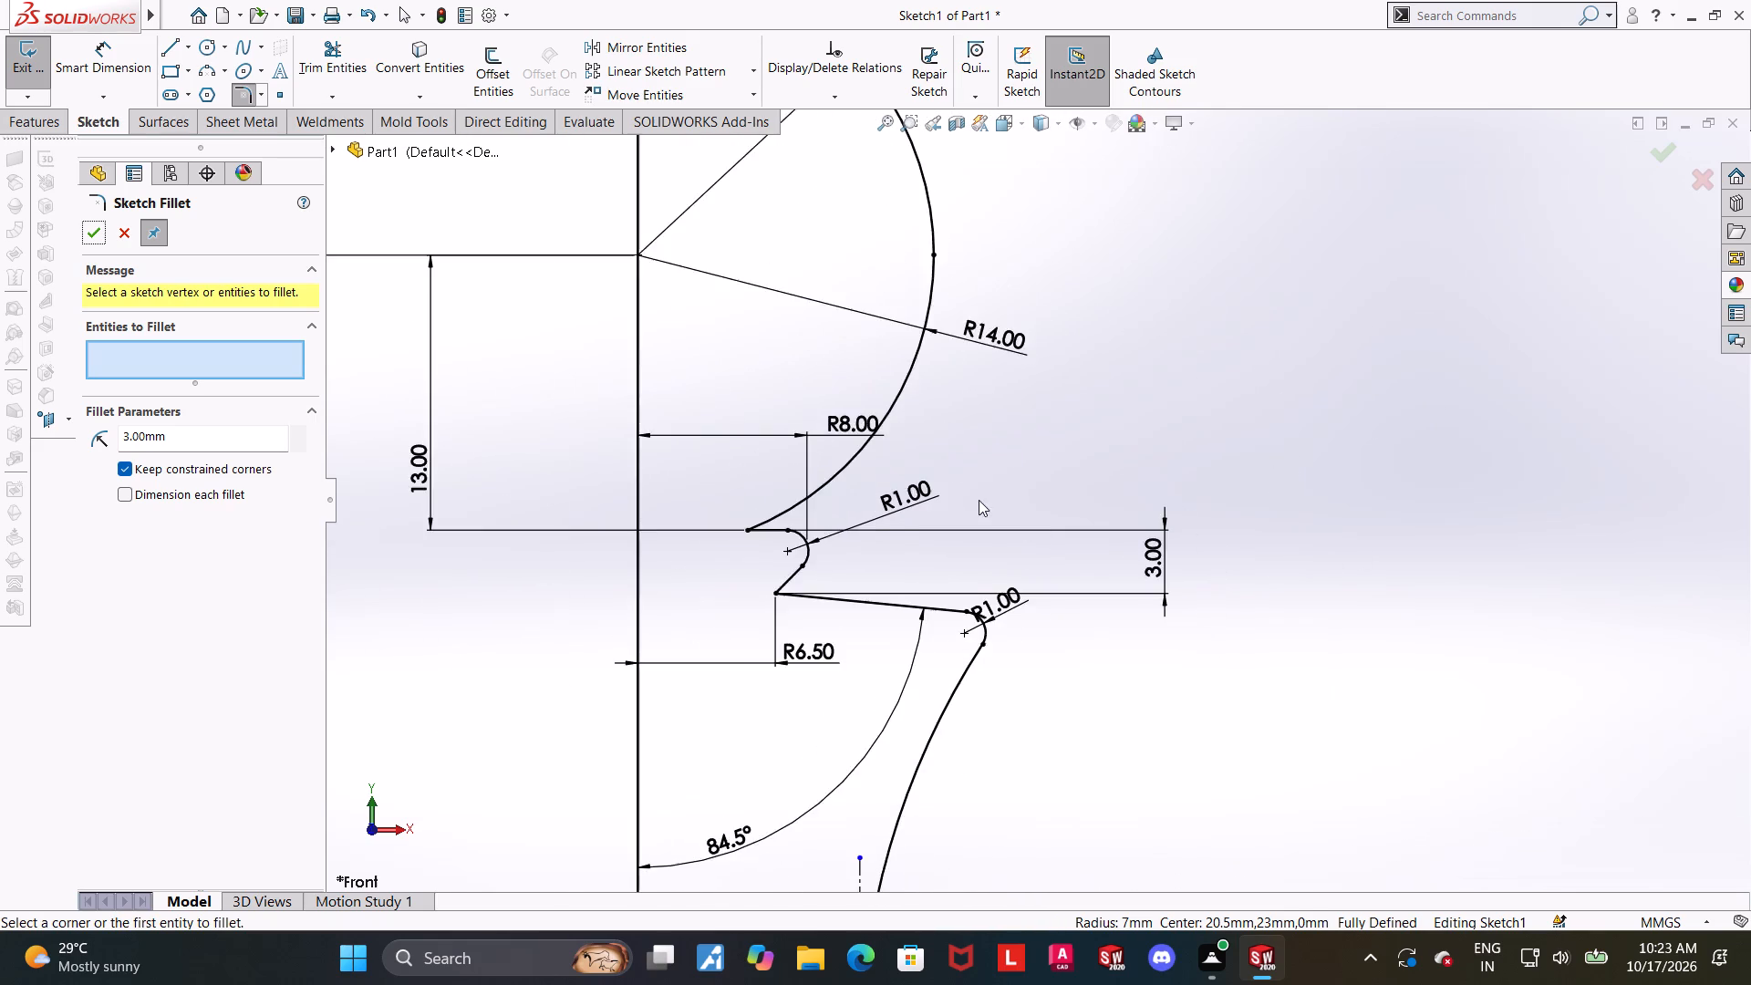
pyautogui.scroll(1, 979, 500)
pyautogui.scroll(-3, 964, 449)
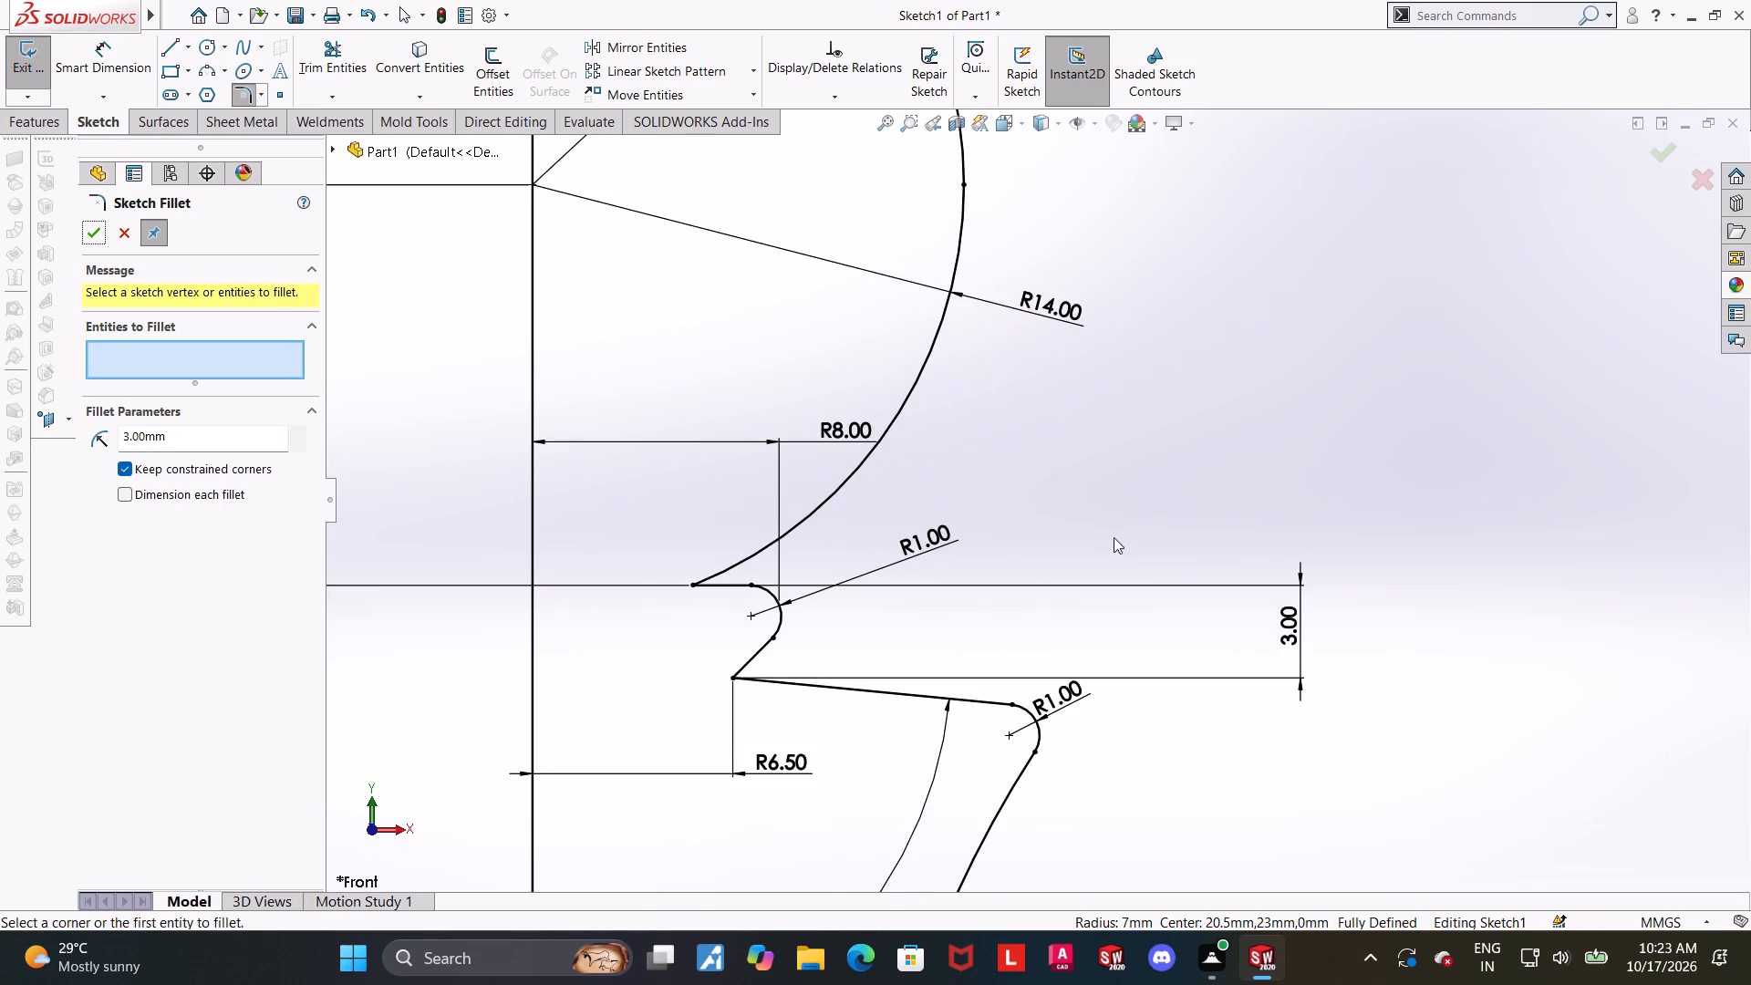
pyautogui.scroll(3, 811, 430)
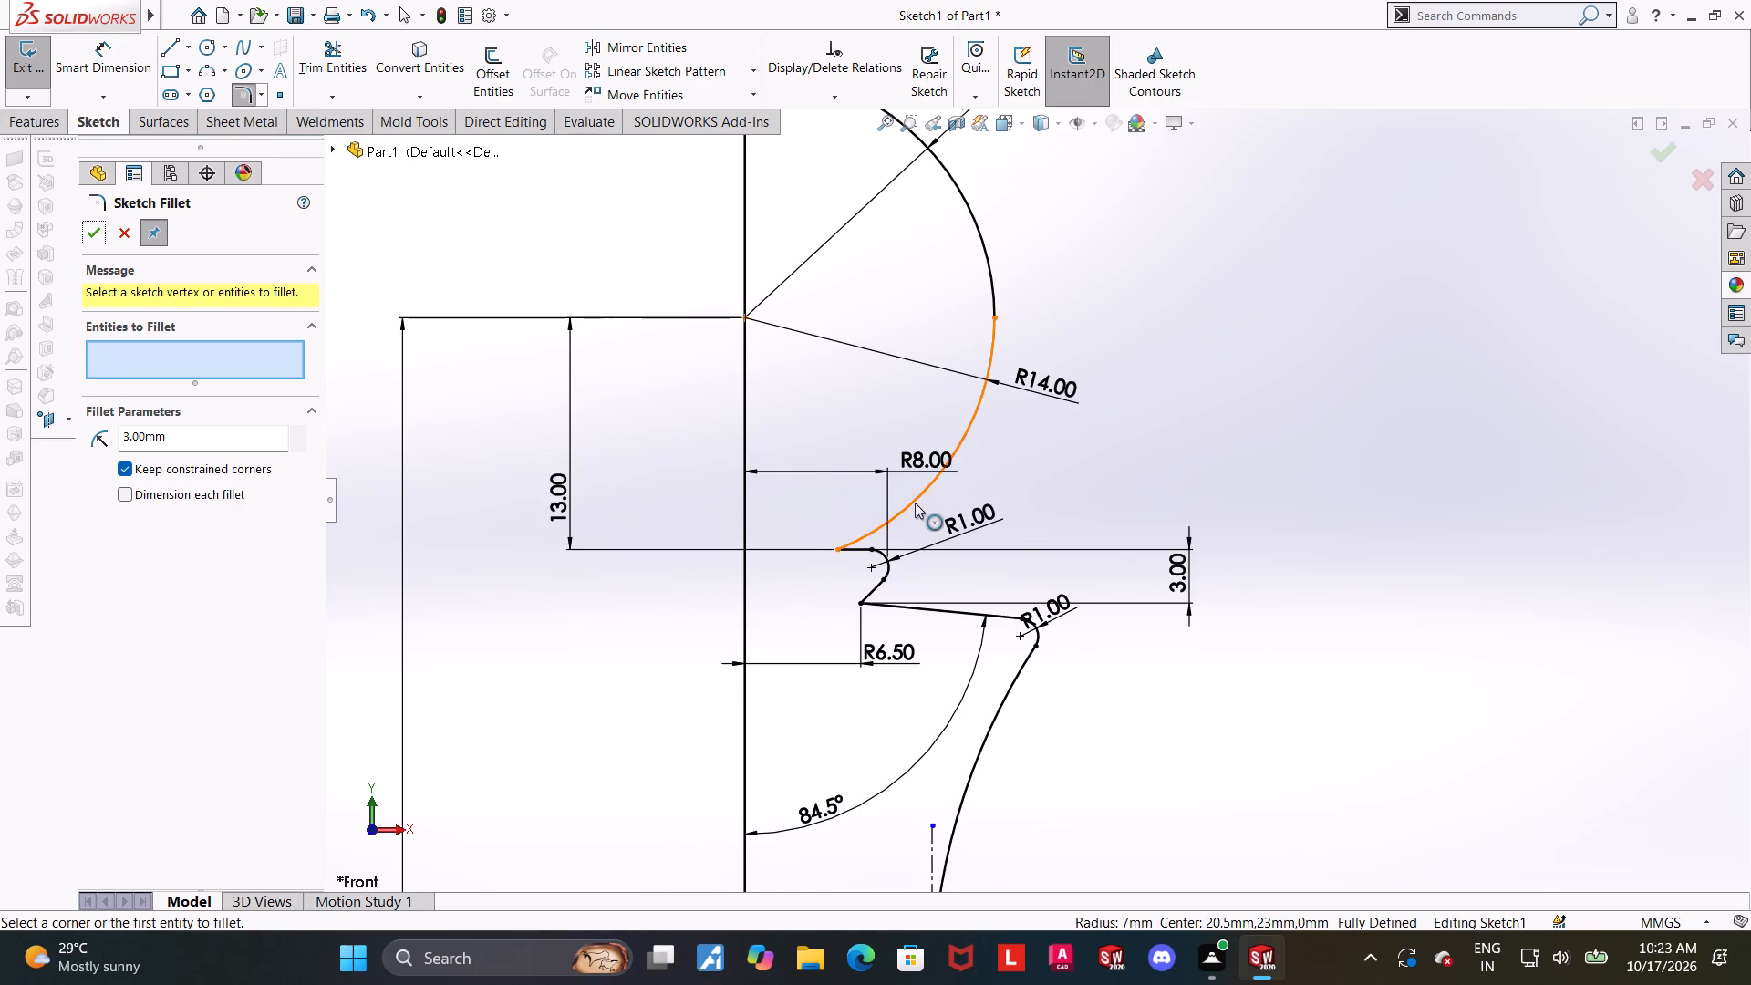
pyautogui.scroll(1, 916, 502)
pyautogui.scroll(-4, 893, 468)
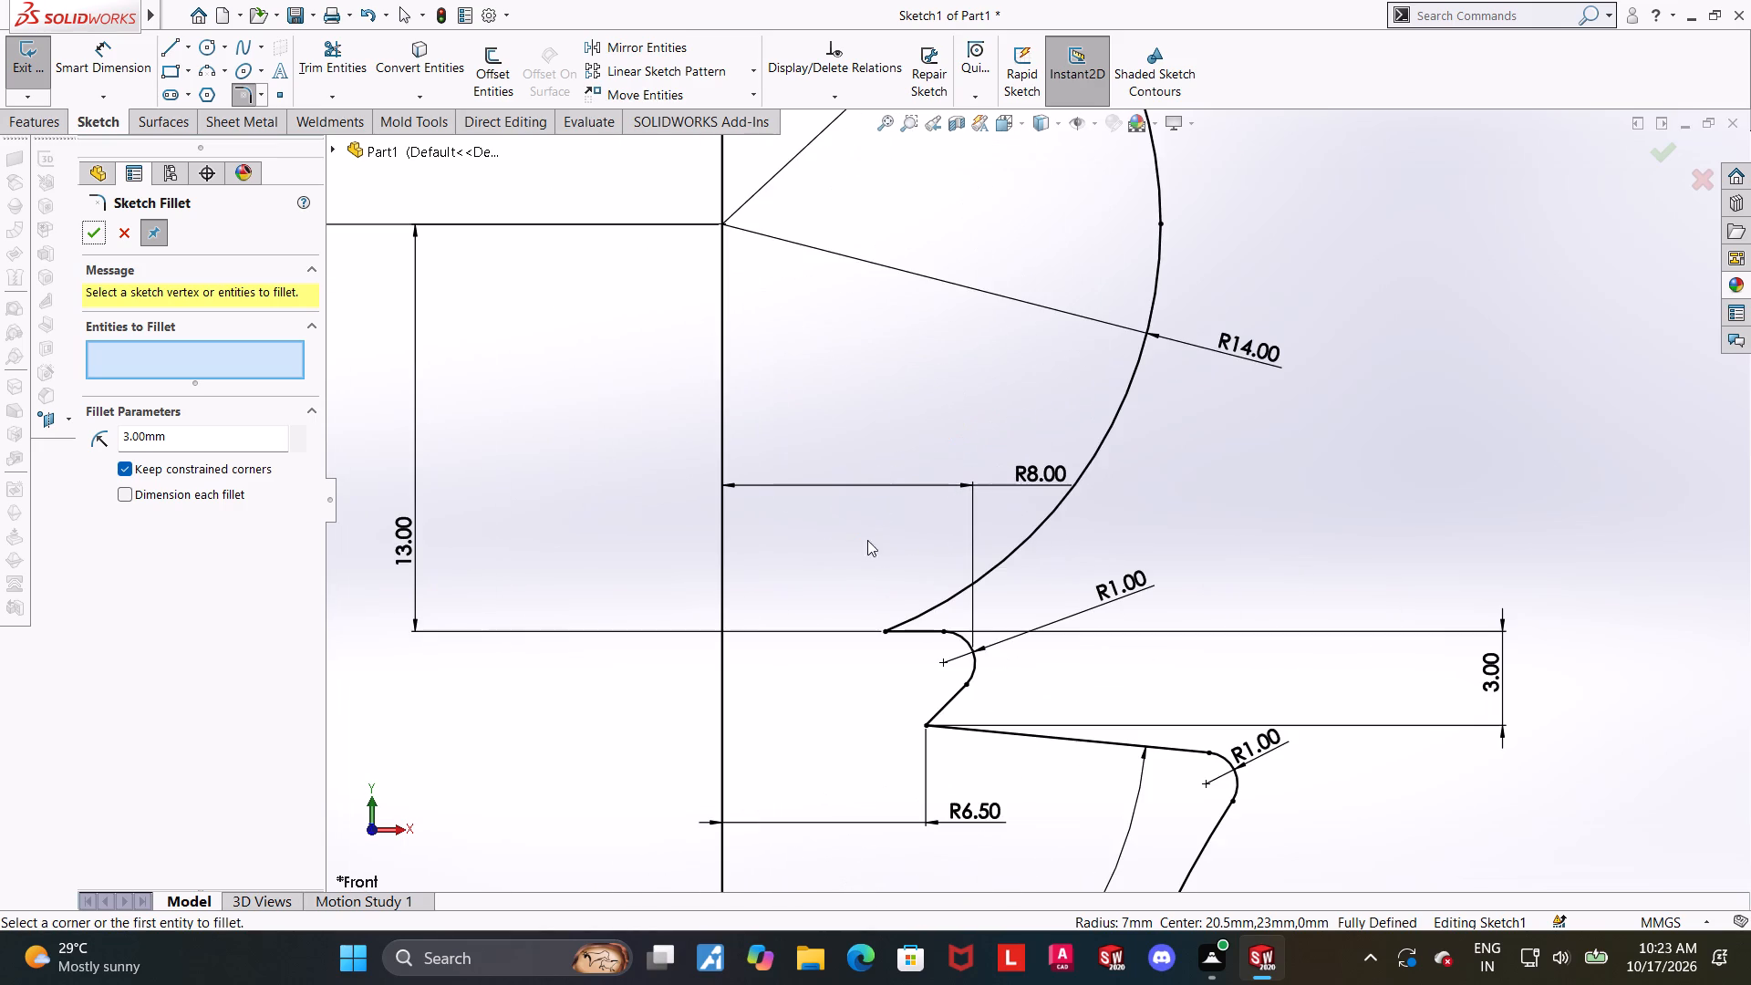
pyautogui.scroll(1, 1222, 534)
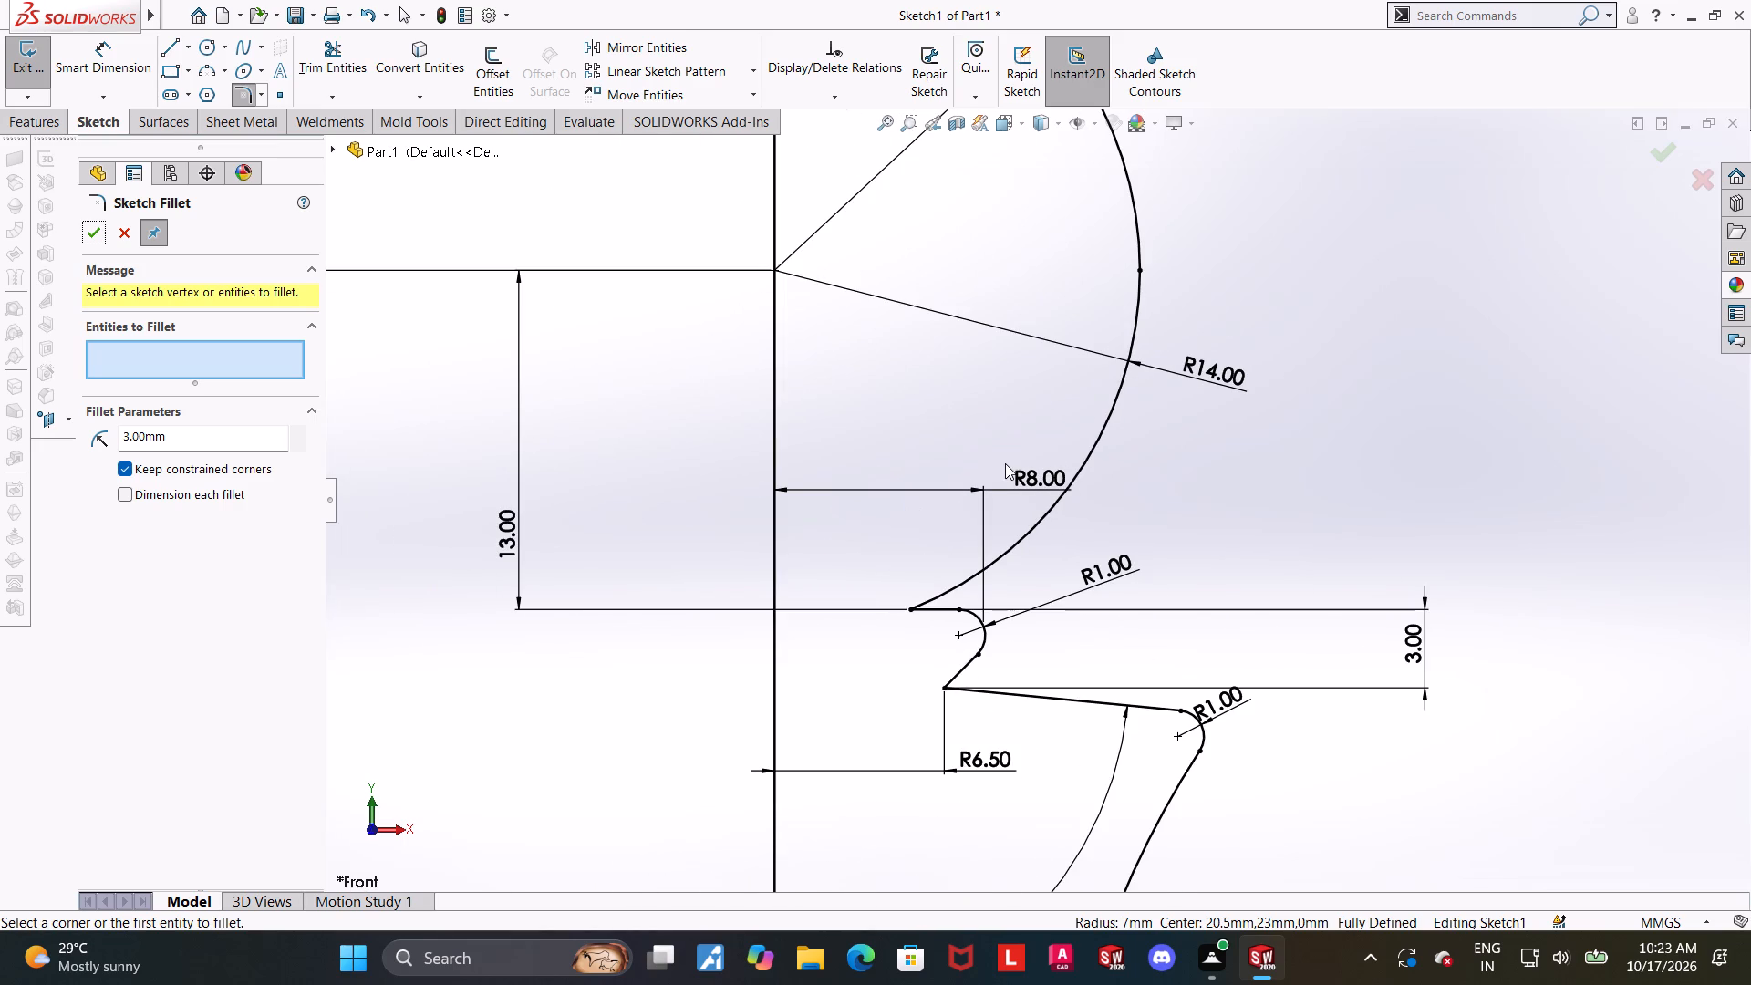
pyautogui.scroll(3, 1005, 463)
pyautogui.scroll(-3, 1046, 254)
pyautogui.scroll(4, 1027, 274)
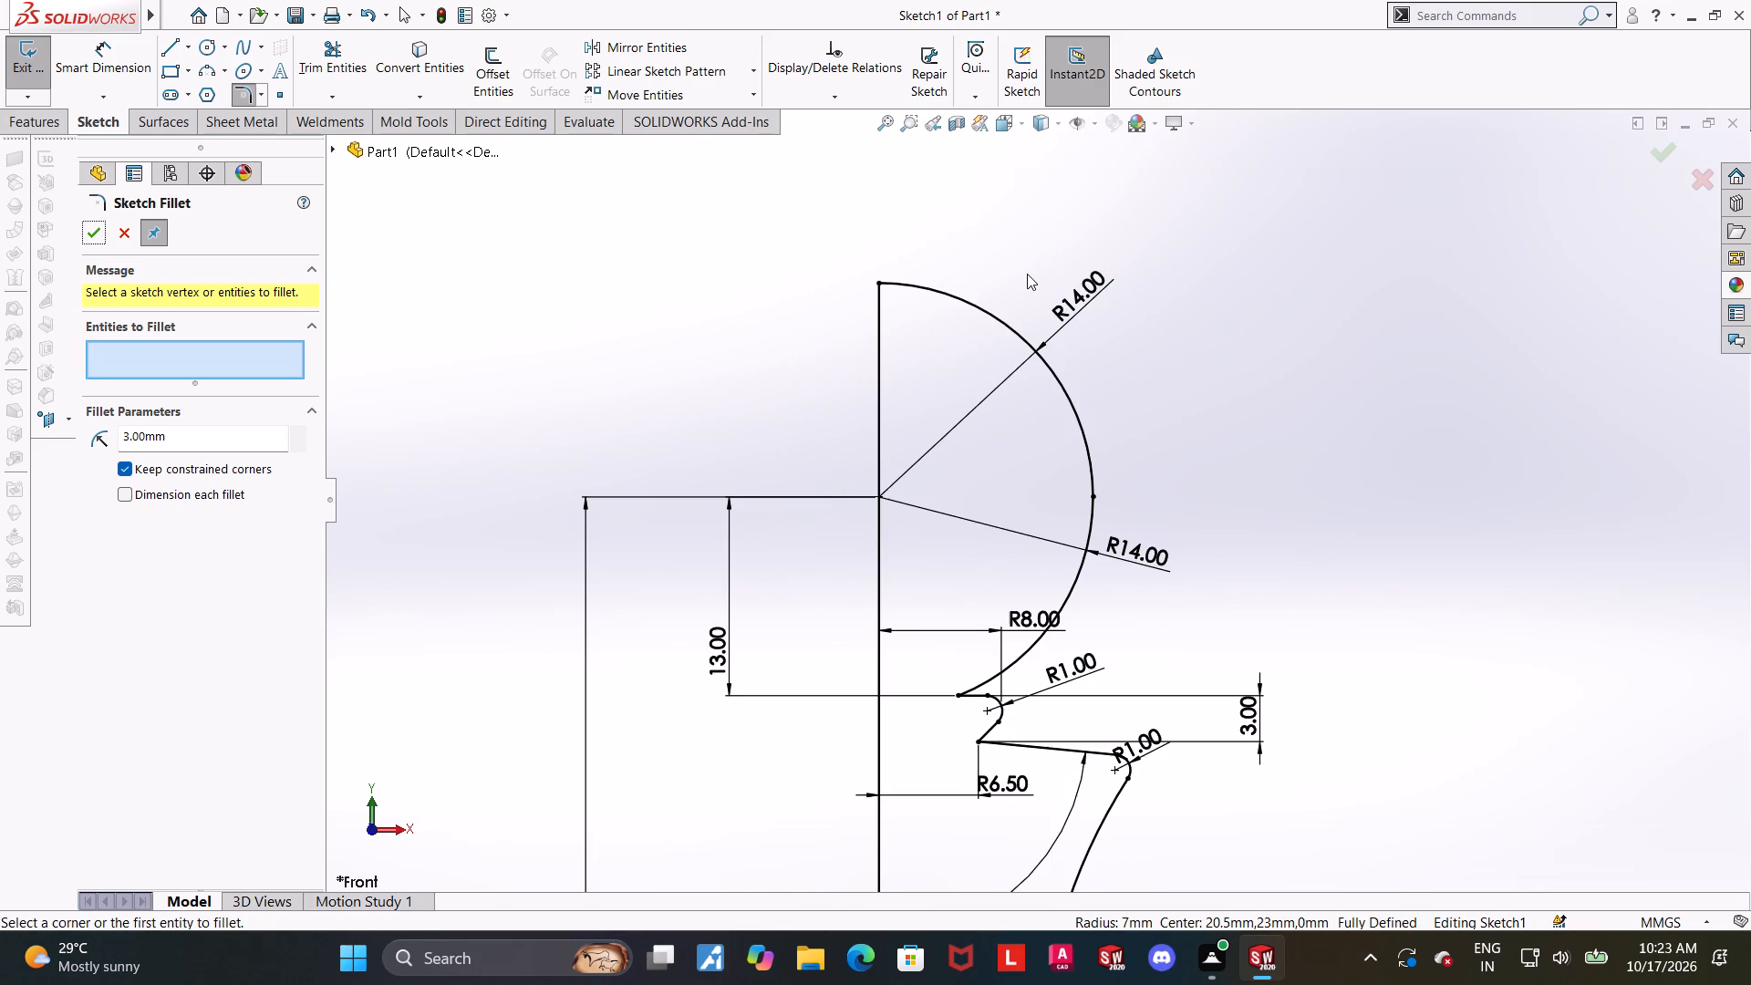
pyautogui.scroll(1, 1027, 278)
pyautogui.press('Escape')
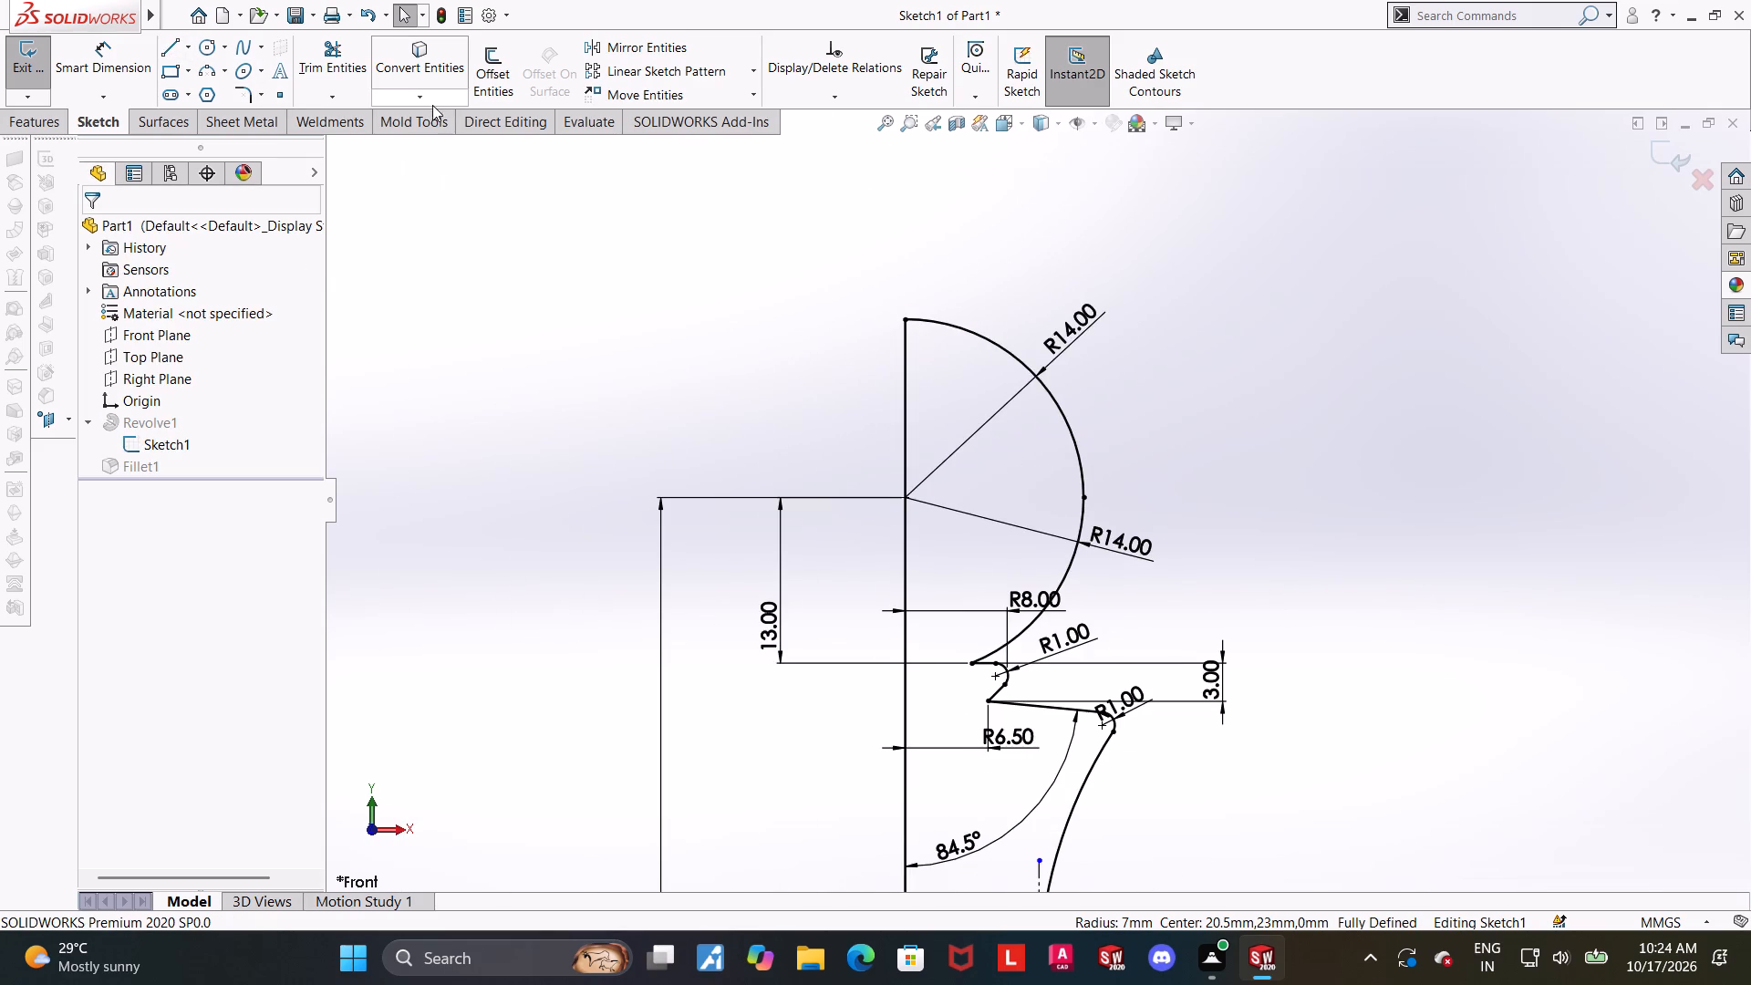
# Draw a horizontal construction line from the centre of the R14.00 head arcs outward past the head outline.
pyautogui.scroll(1, 1362, 418)
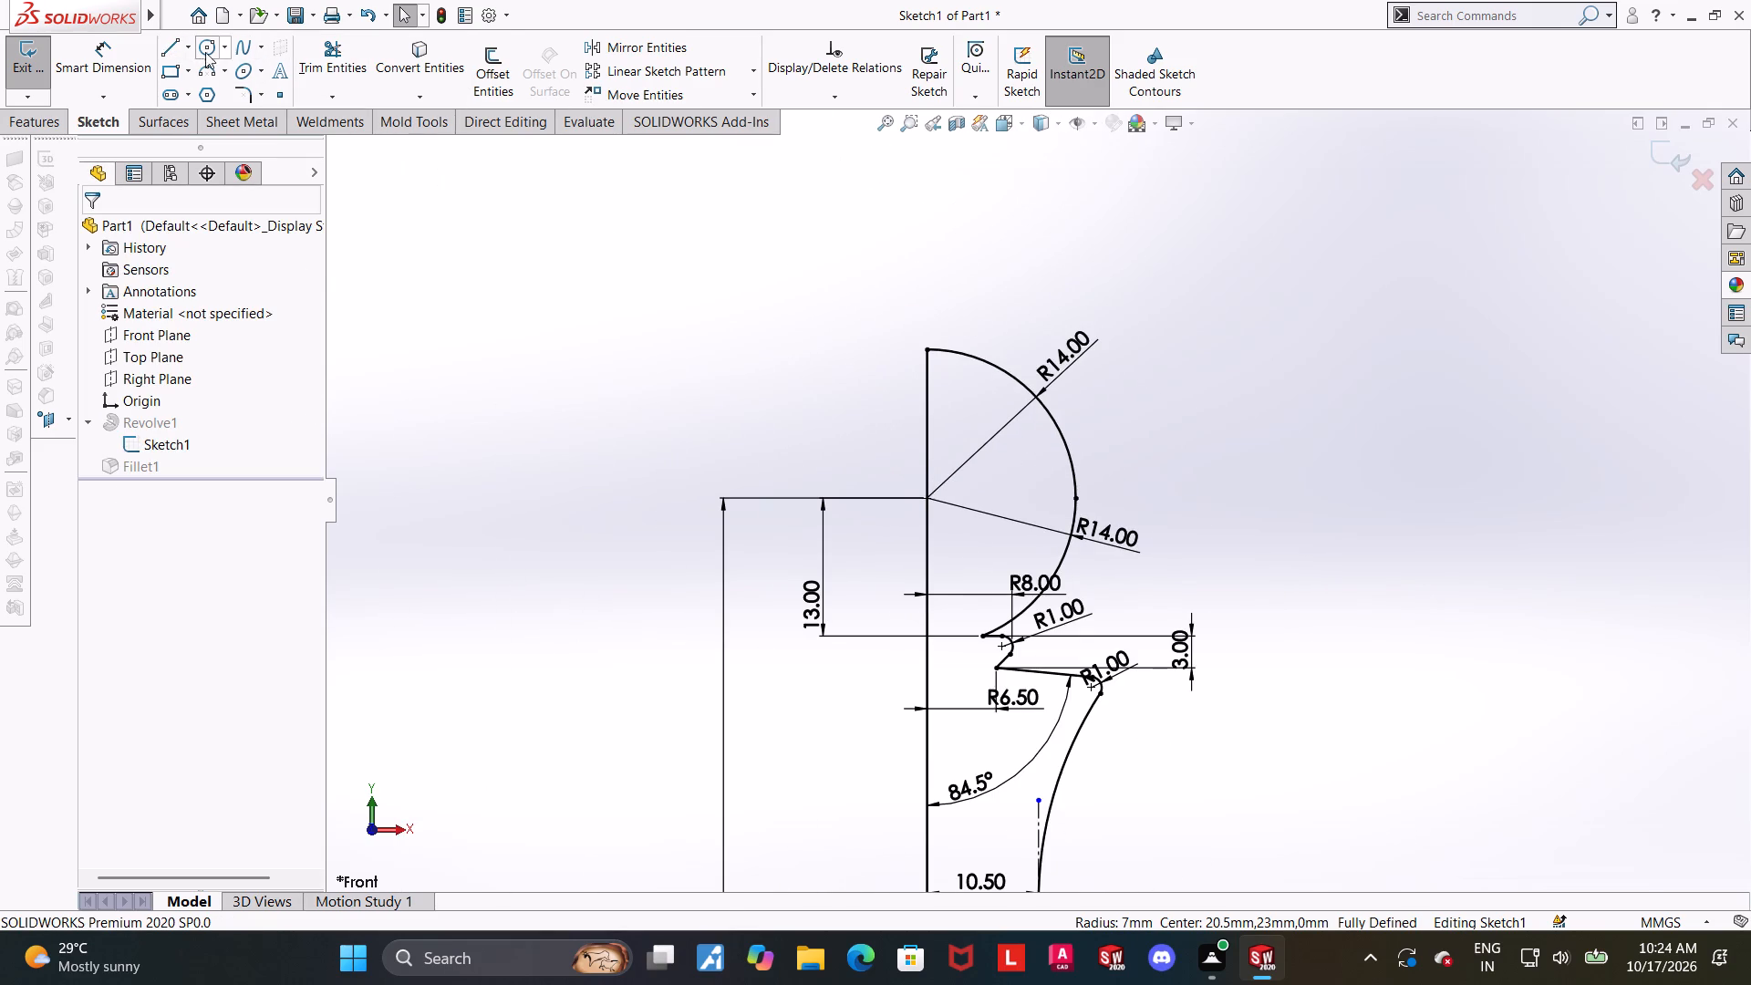
pyautogui.click(192, 44)
pyautogui.click(193, 94)
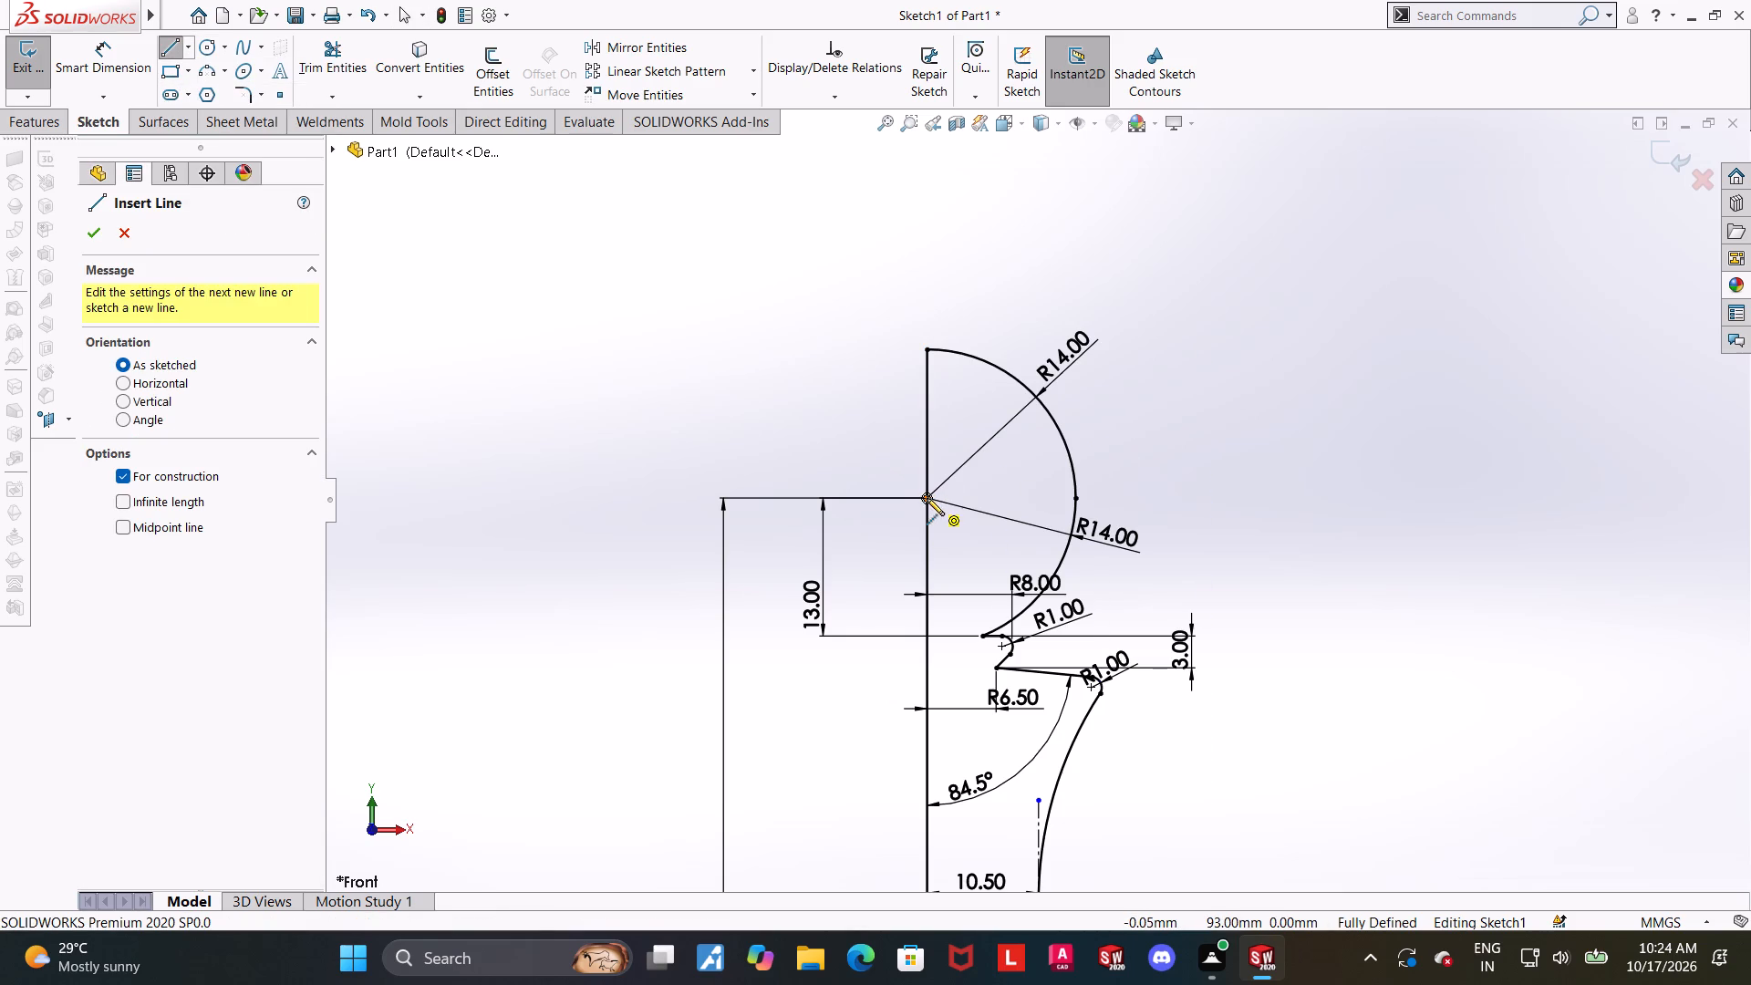
pyautogui.click(927, 498)
pyautogui.click(1197, 502)
pyautogui.press('Escape')
pyautogui.press('Escape')
# Inspect the point where the head arcs meet on the horizontal construction line, and examine the profile down to the base.
pyautogui.scroll(-5, 1138, 475)
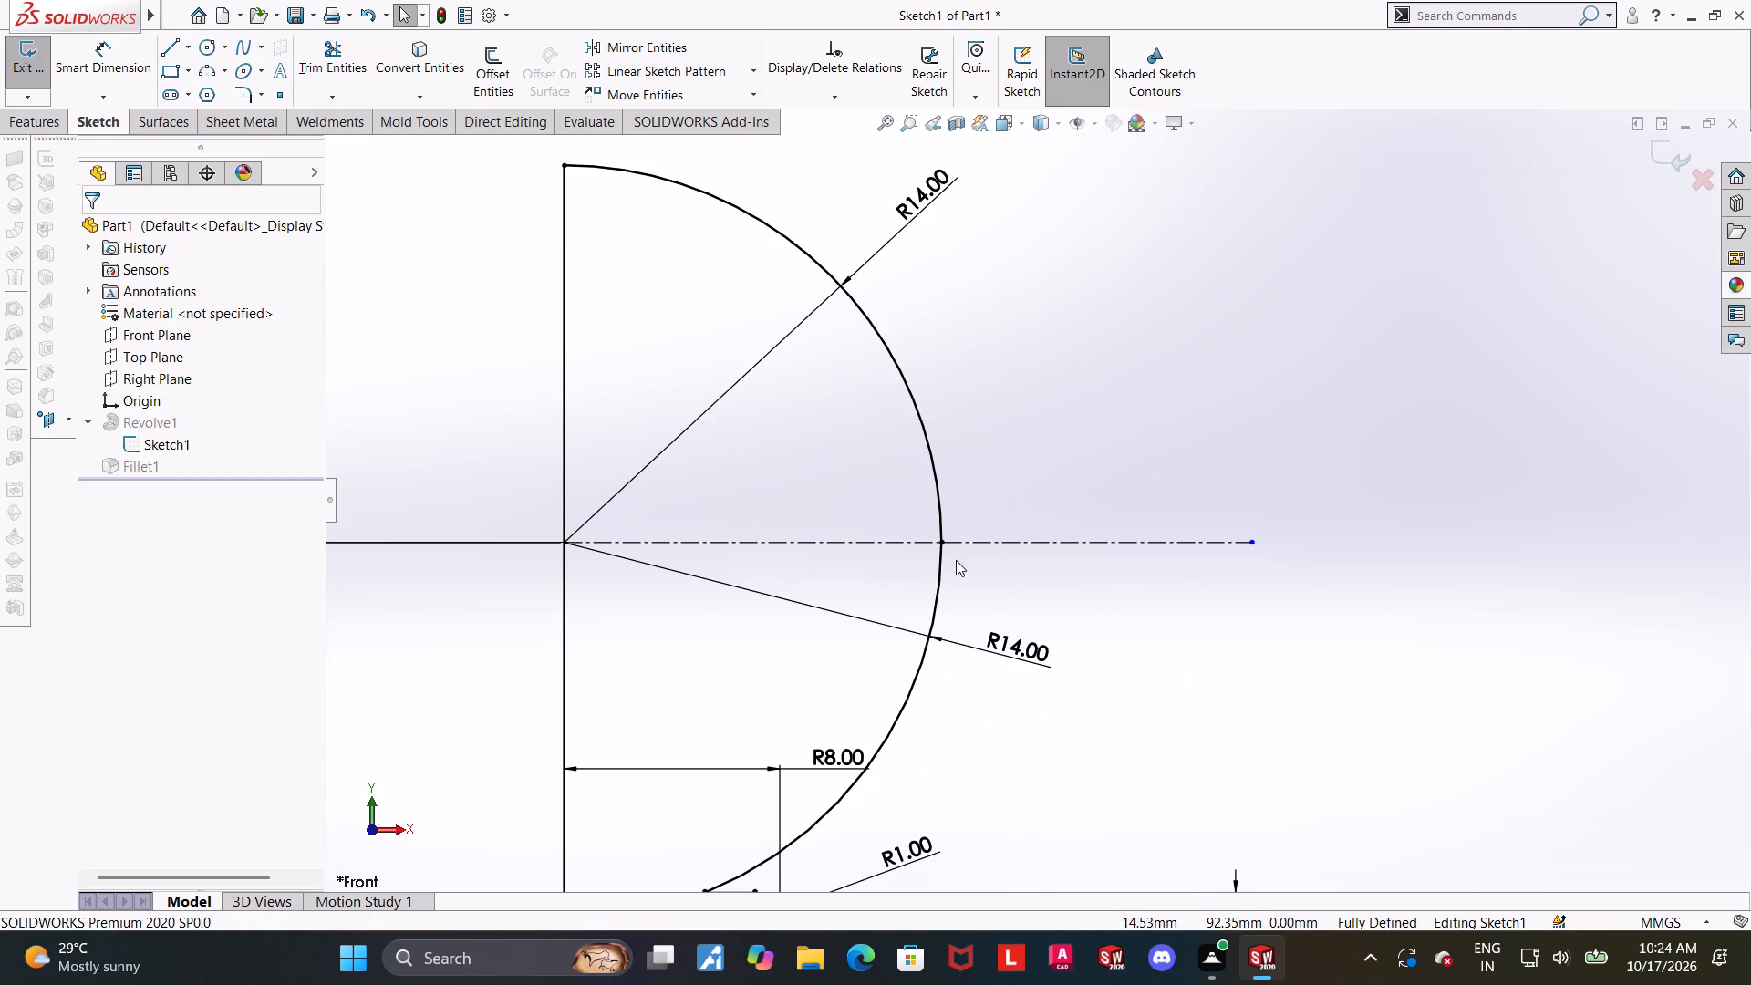
pyautogui.click(941, 542)
pyautogui.press('Escape')
pyautogui.press('Escape')
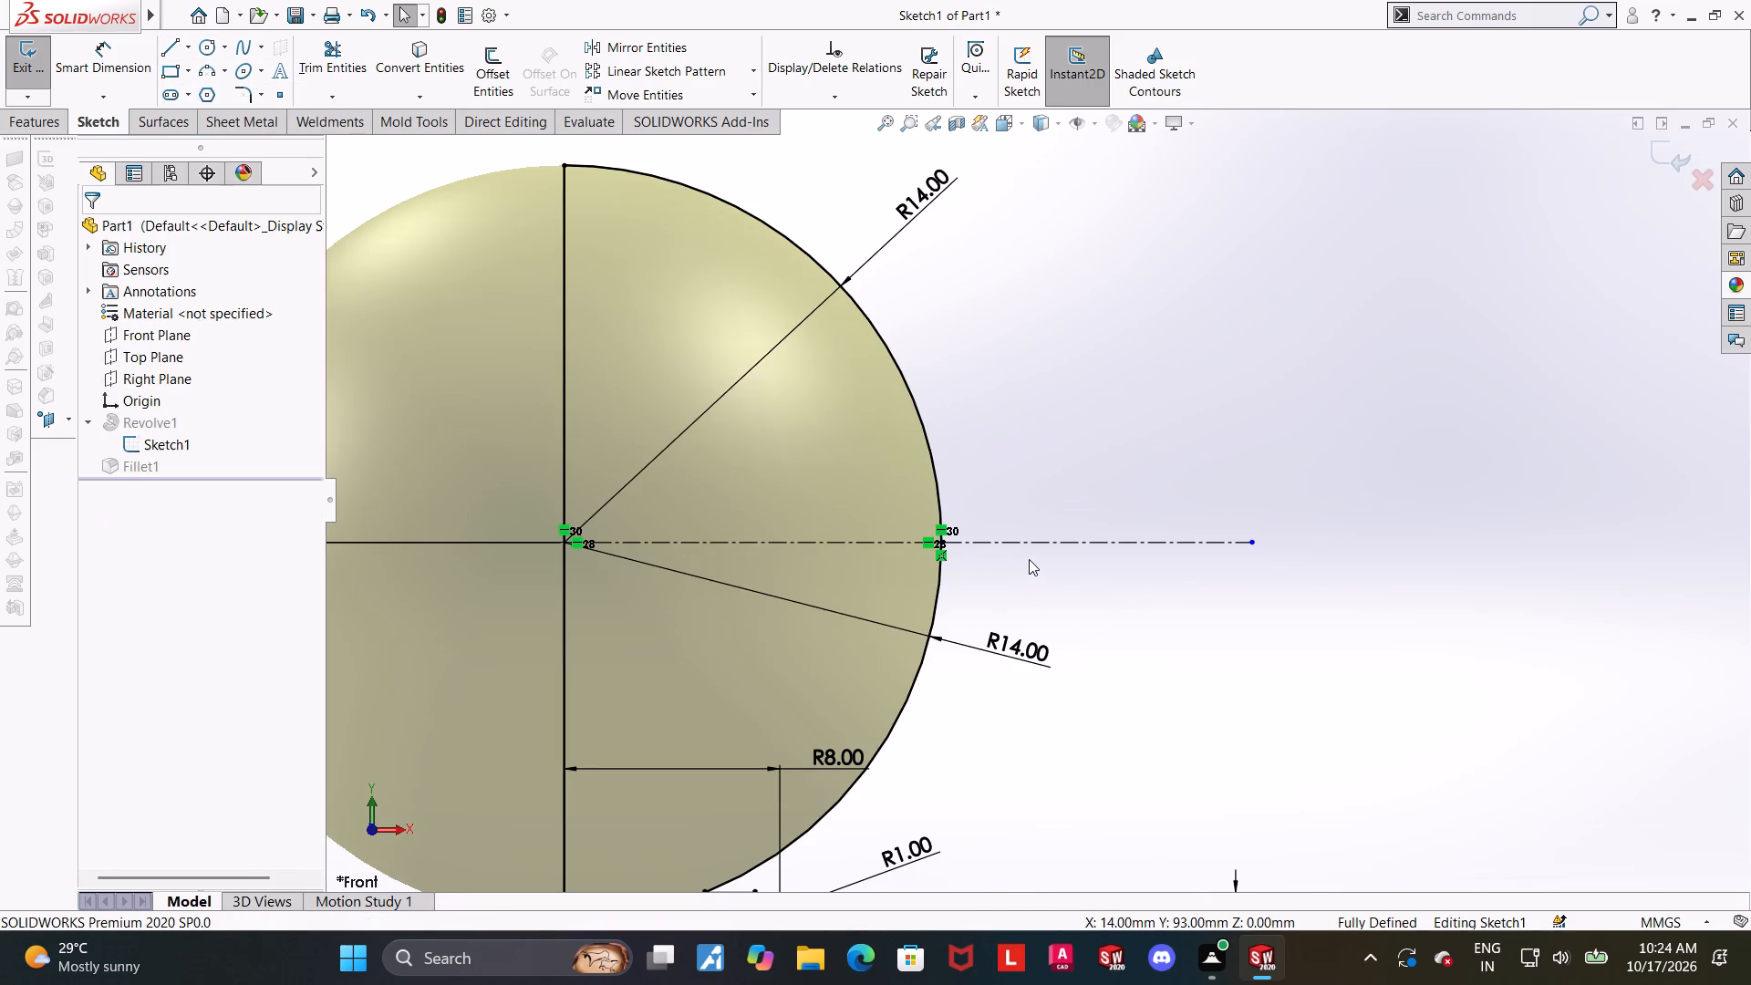
pyautogui.press('Escape')
pyautogui.scroll(20, 1130, 555)
pyautogui.scroll(-8, 1133, 680)
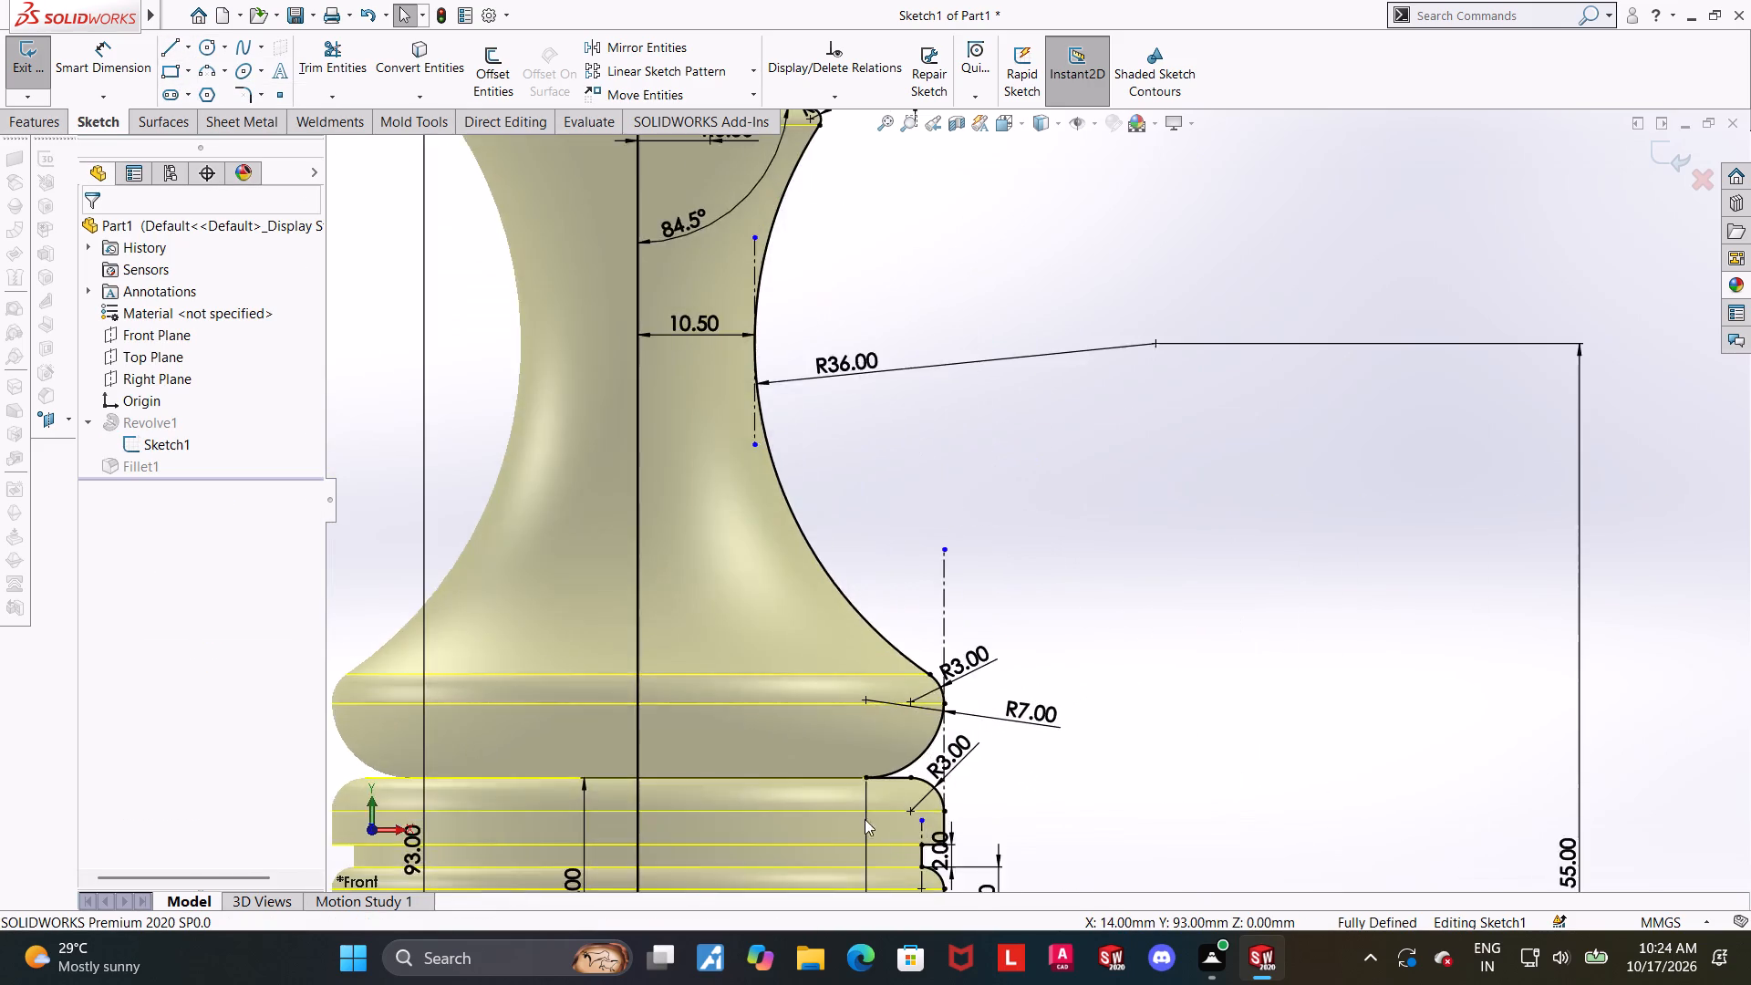
pyautogui.scroll(5, 822, 827)
pyautogui.scroll(-6, 950, 596)
pyautogui.scroll(5, 948, 379)
pyautogui.scroll(-1, 933, 230)
pyautogui.scroll(2, 1149, 576)
pyautogui.scroll(-5, 1162, 597)
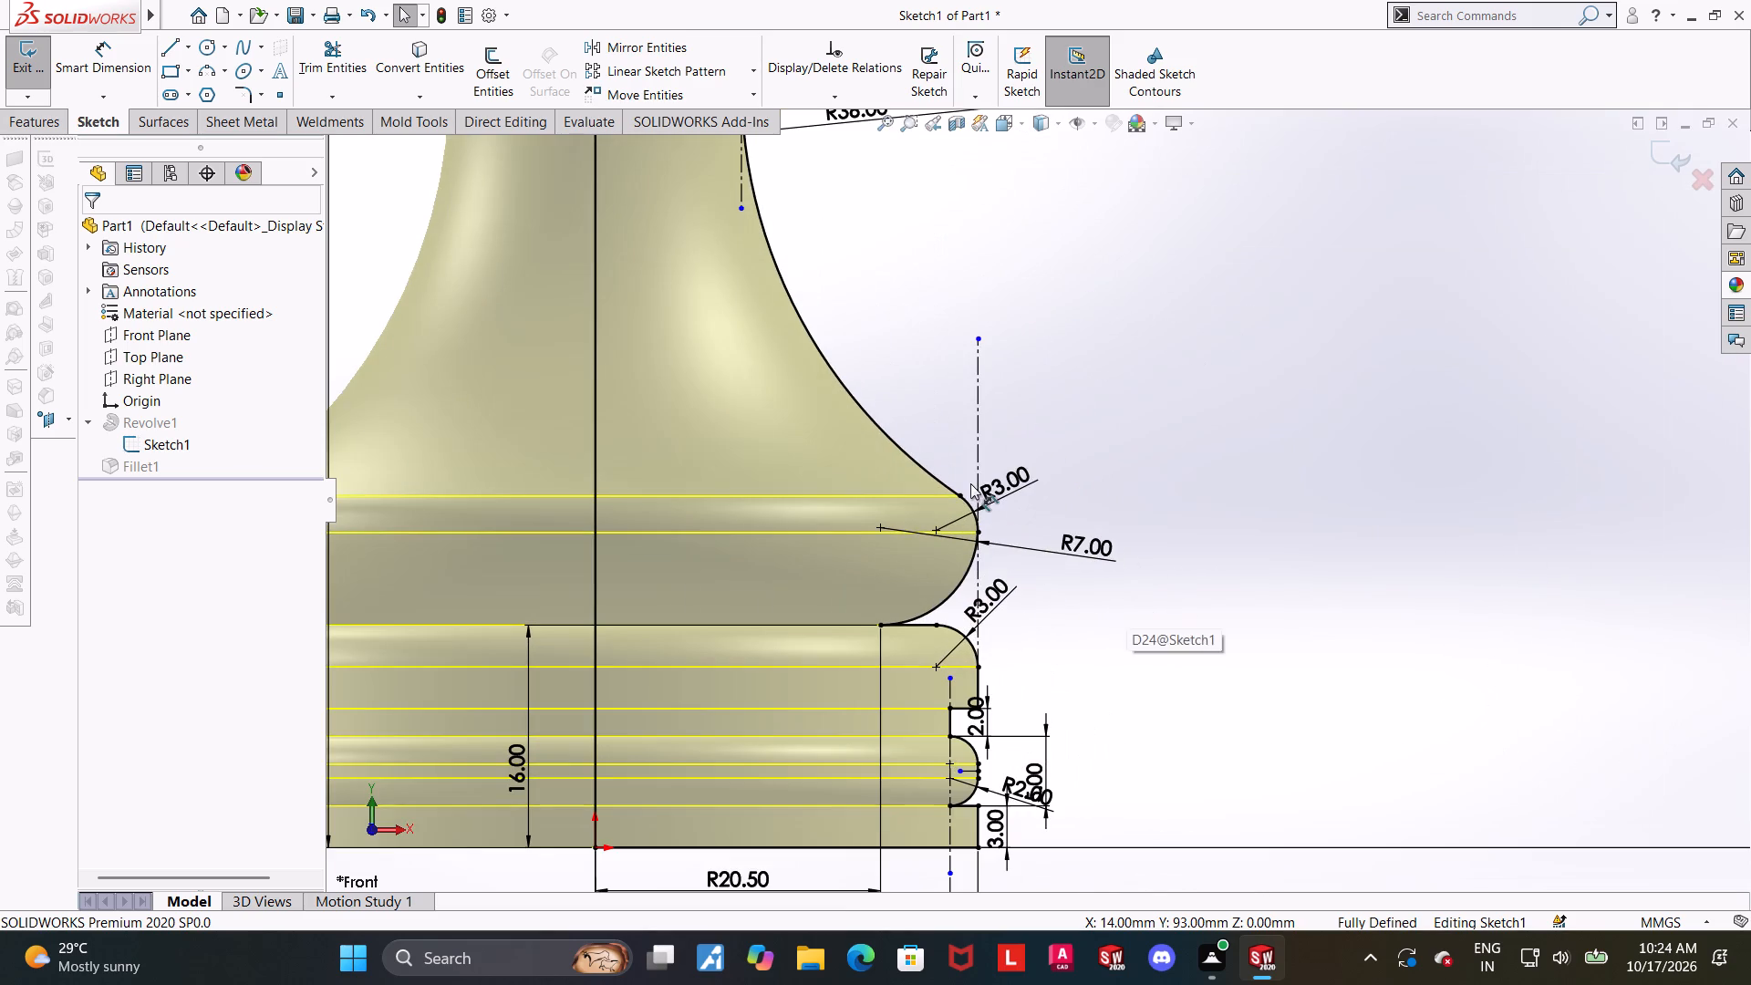
pyautogui.scroll(4, 1072, 606)
pyautogui.scroll(-5, 999, 627)
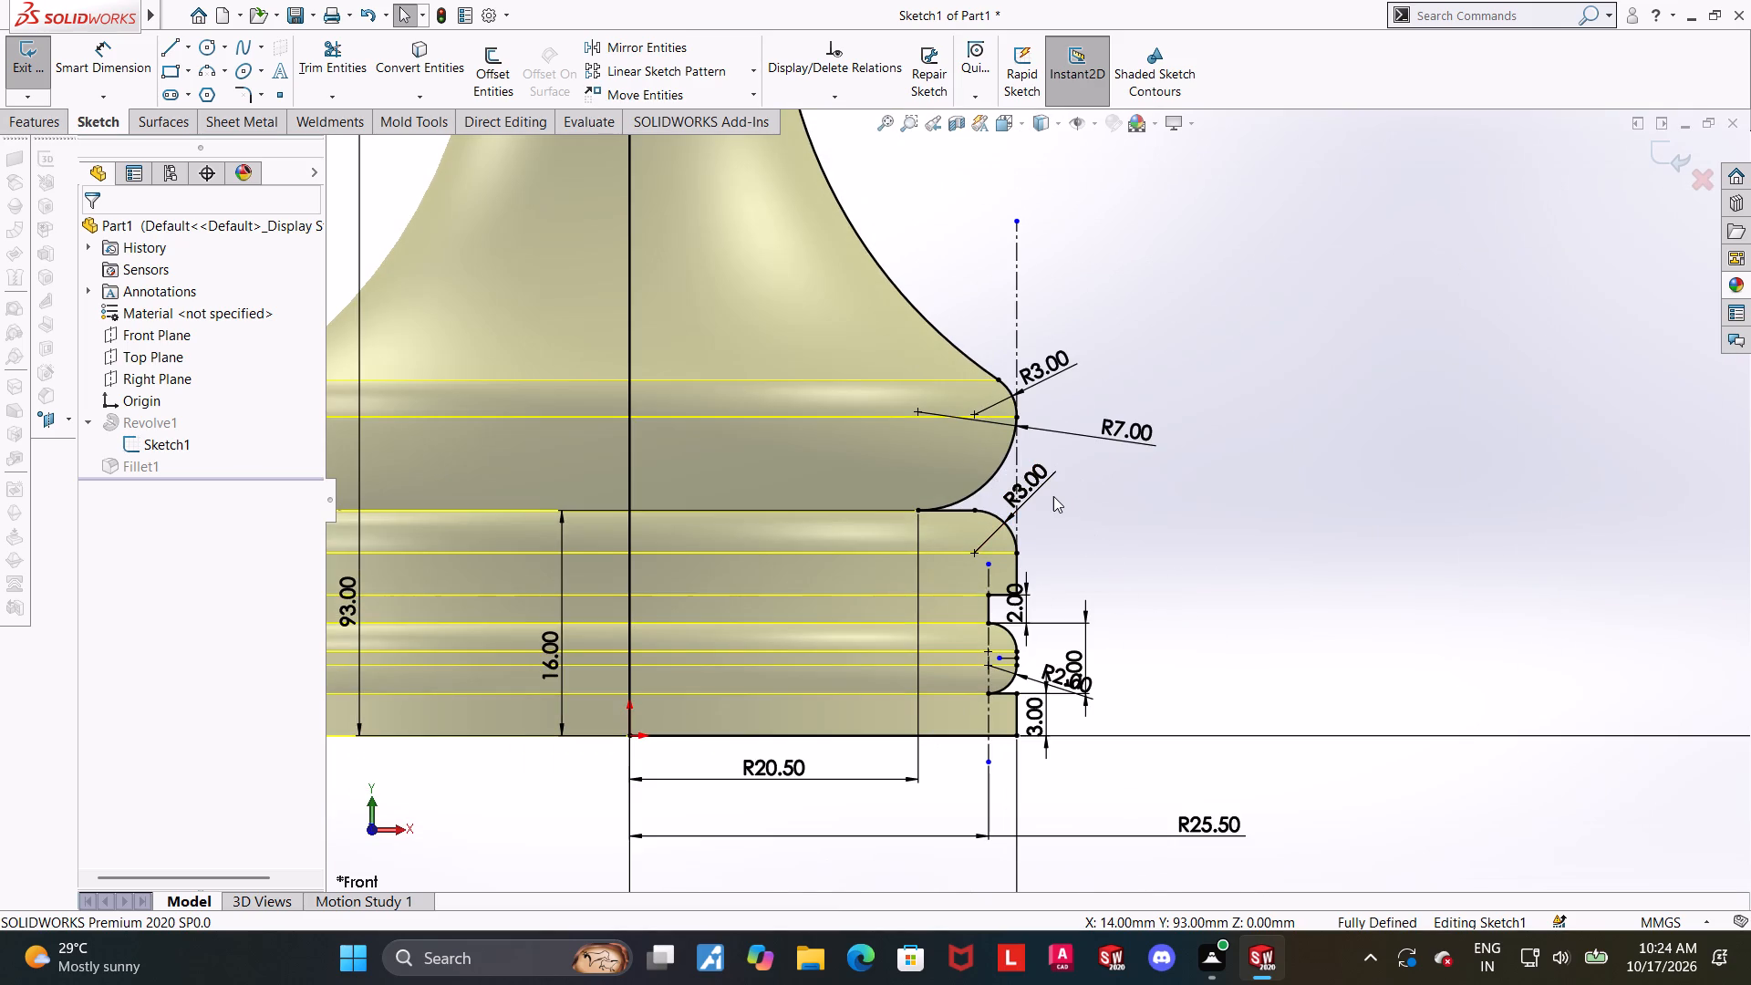
pyautogui.scroll(-1, 1053, 487)
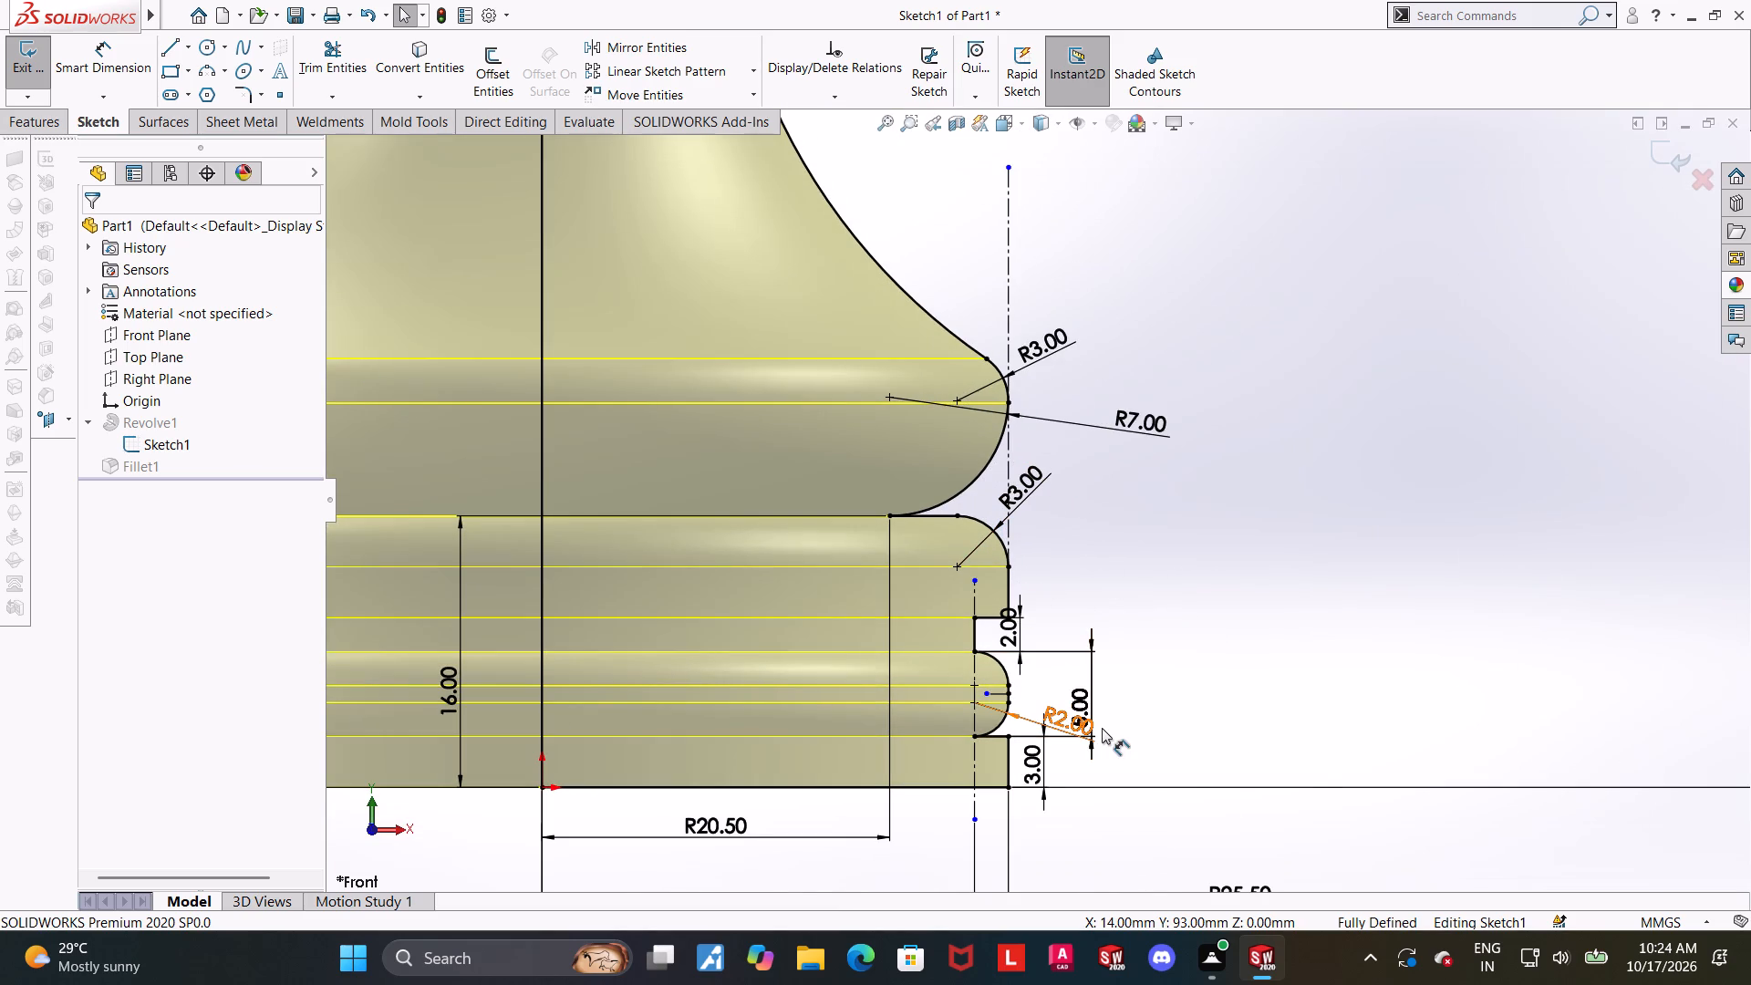
# Move the 5.00 height dimension at the base groove farther outward, clear of the R2.00 label.
pyautogui.press('Escape')
pyautogui.moveTo(1086, 704); pyautogui.dragTo(1141, 700)
pyautogui.click(1450, 666)
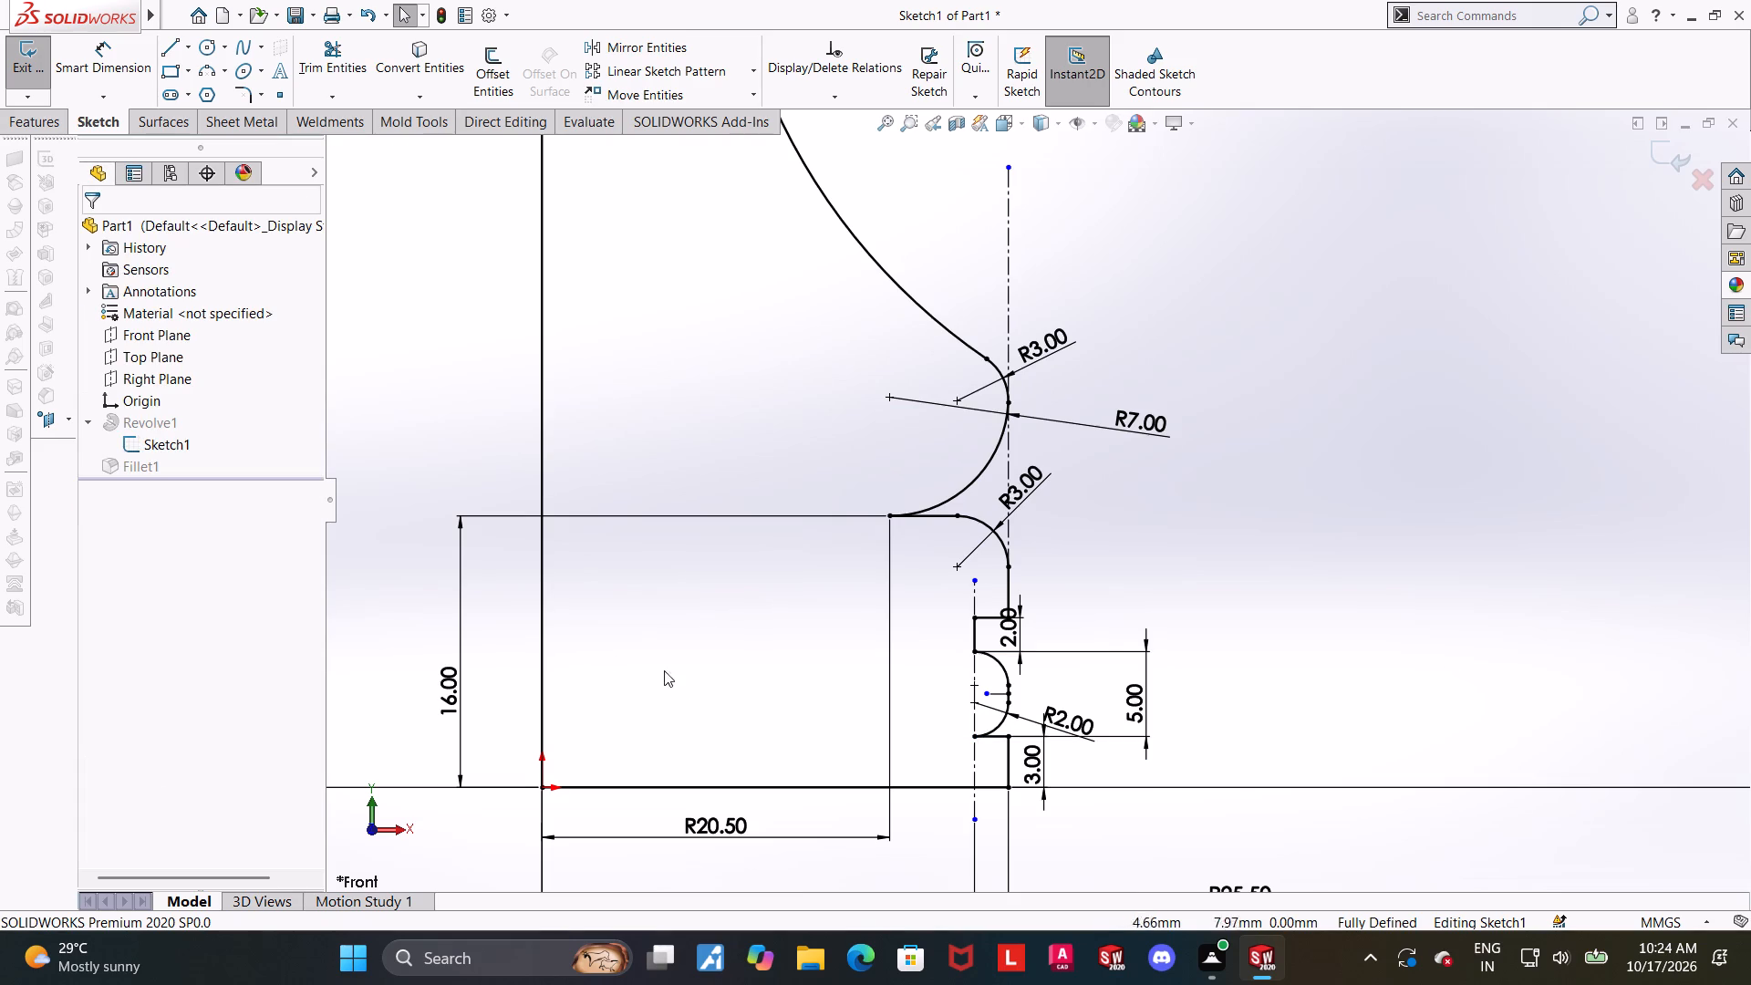
# Finish editing the pawn's profile sketch, keeping its changes, and return to the solid model.
pyautogui.scroll(2, 921, 766)
pyautogui.scroll(-3, 937, 795)
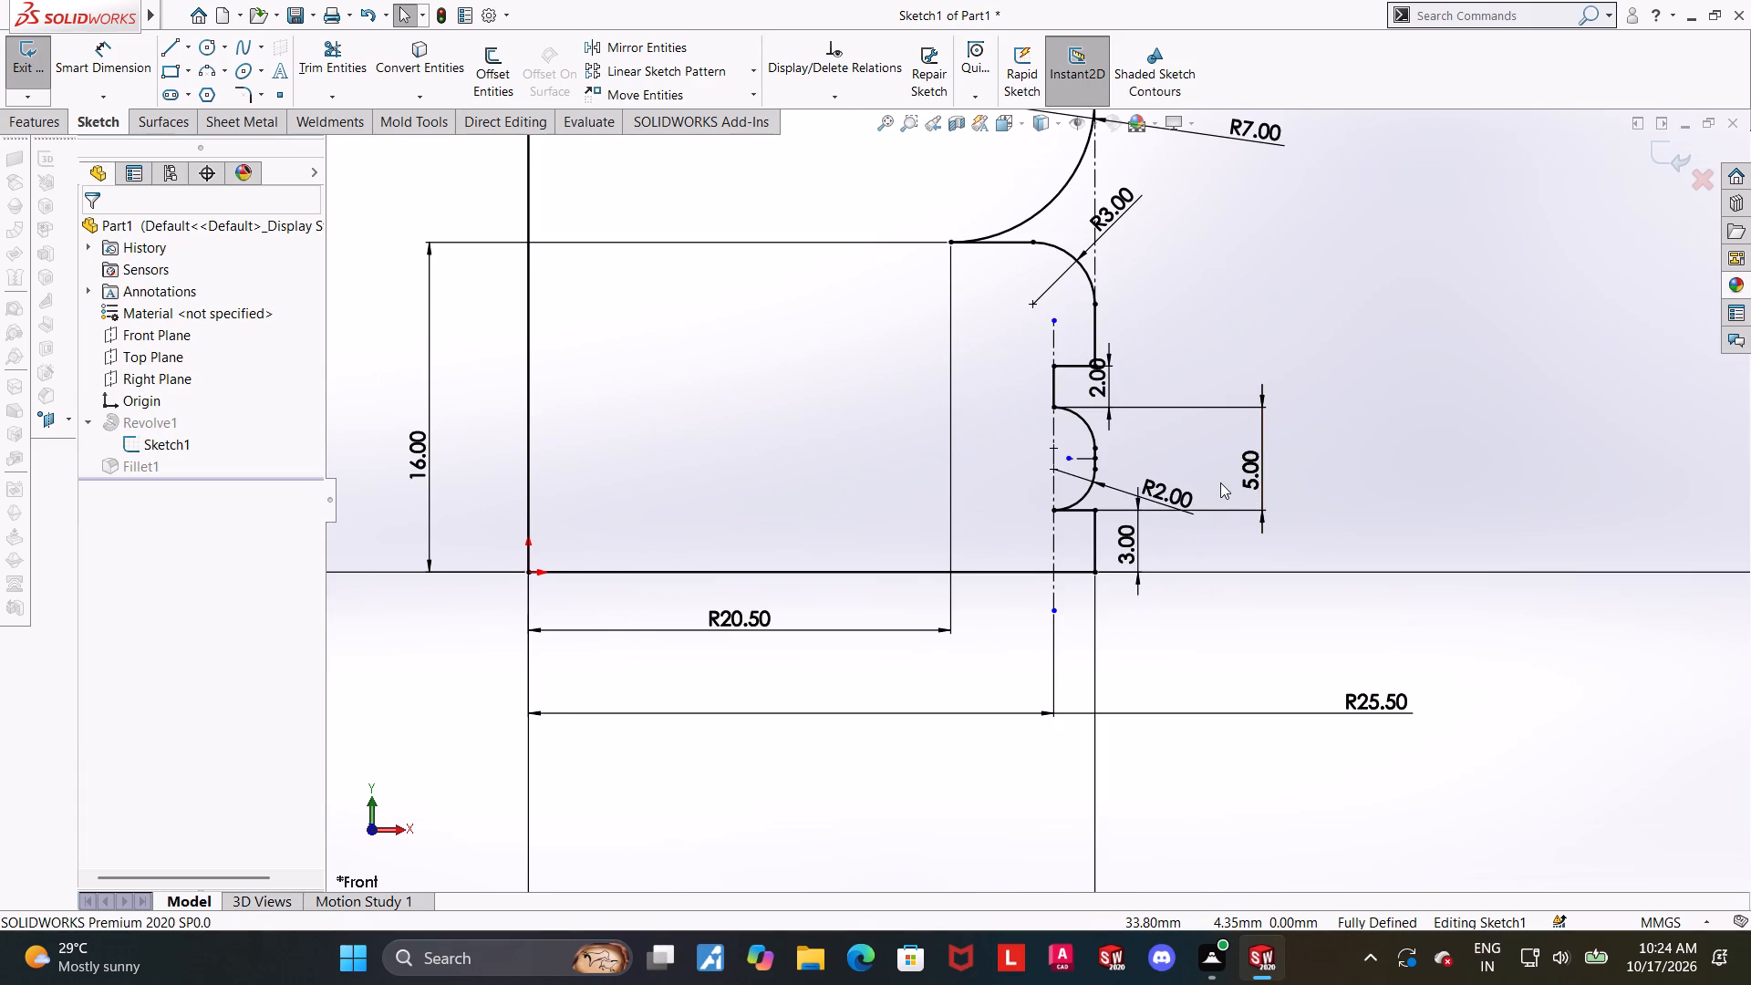
pyautogui.scroll(-1, 1220, 482)
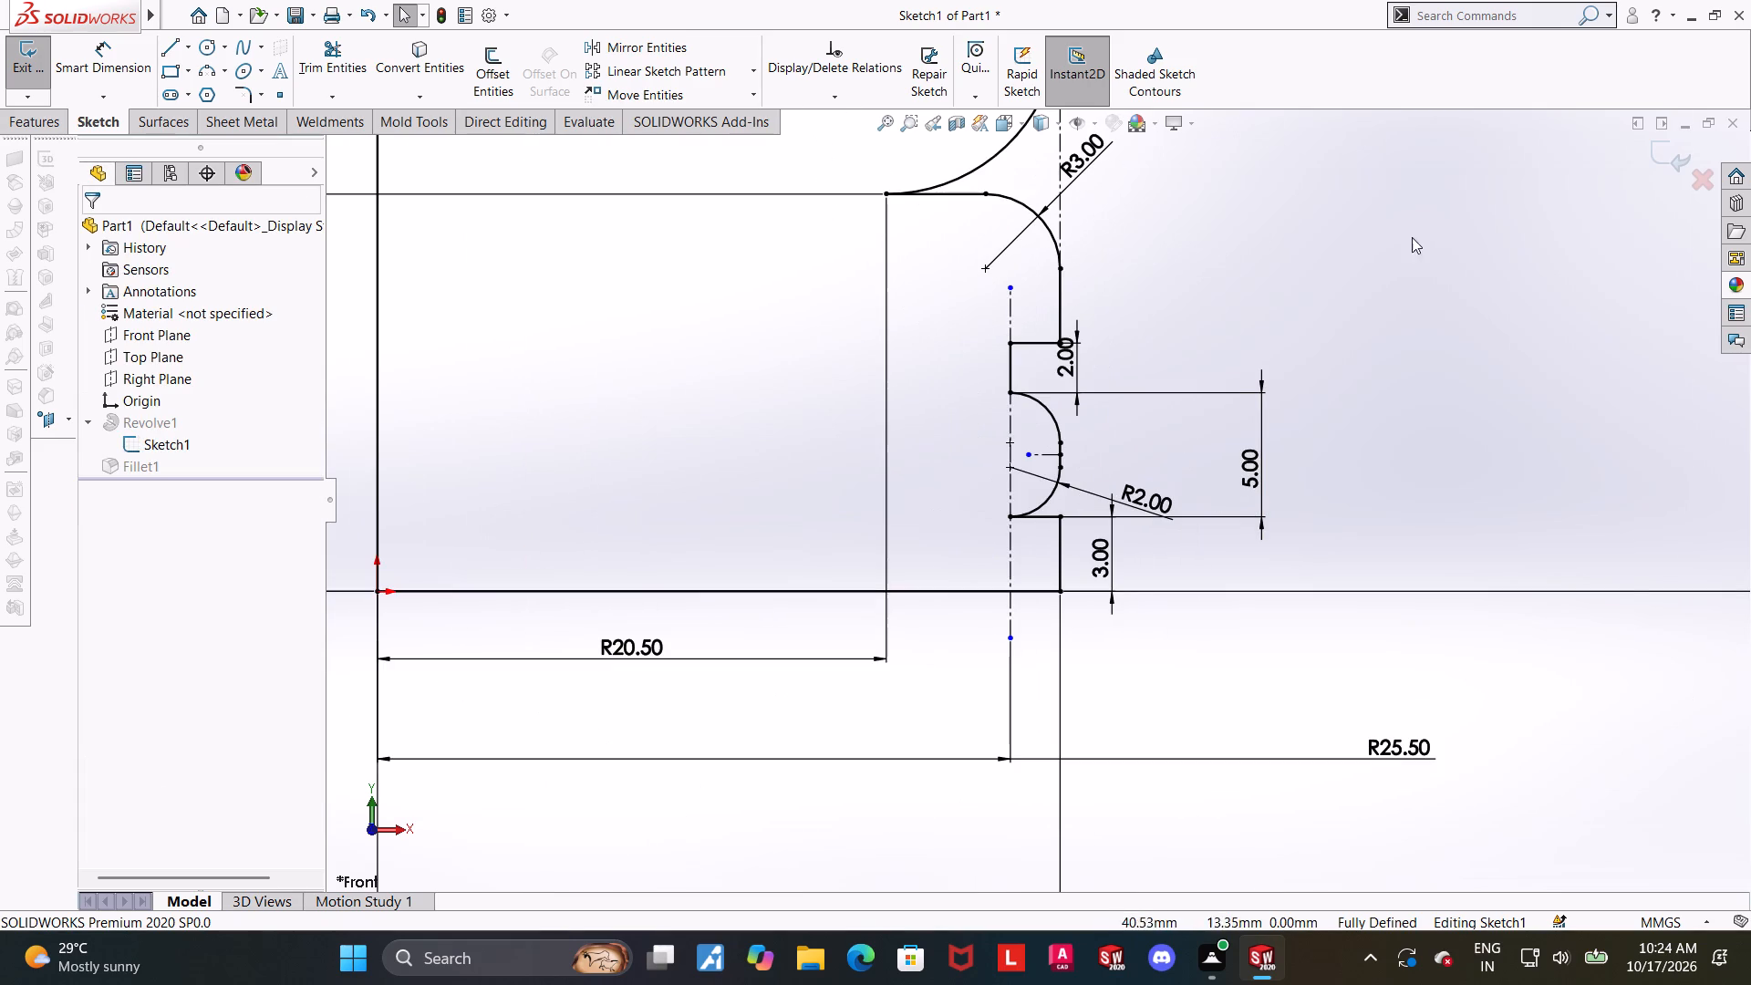
pyautogui.click(1656, 145)
# Examine the rebuilt pawn from its grooved base up to the head, using the isometric view.
pyautogui.scroll(2, 1413, 234)
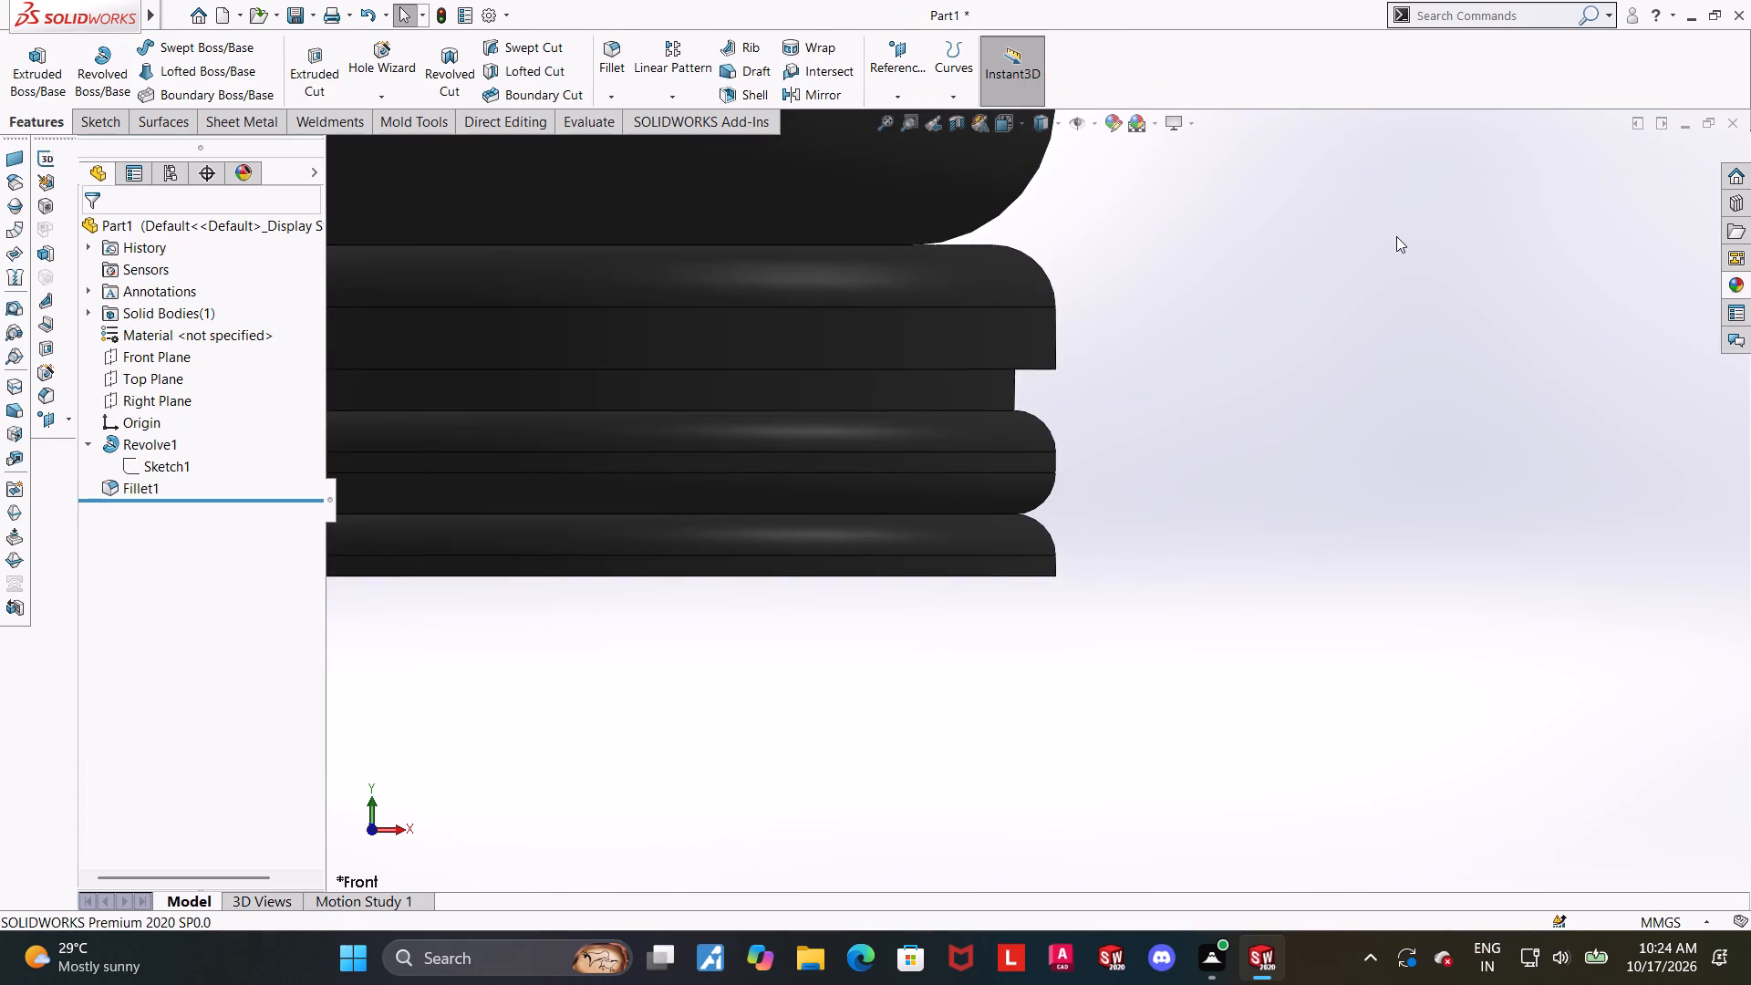
pyautogui.scroll(2, 1396, 236)
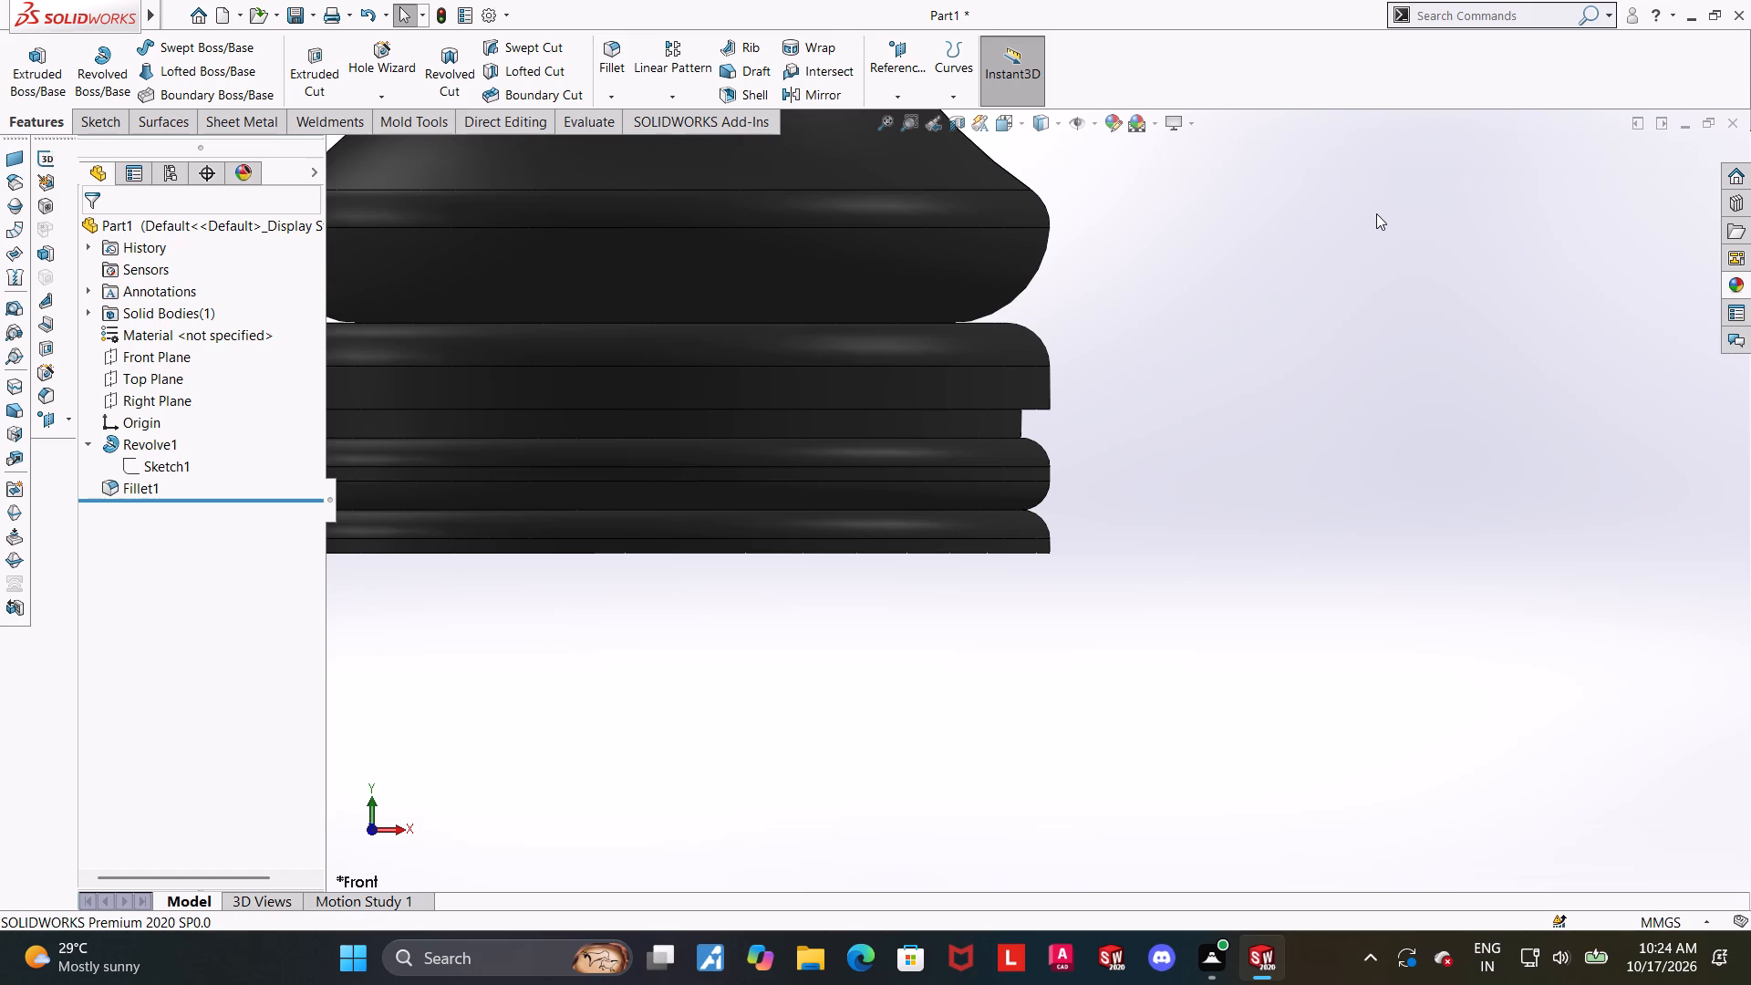
pyautogui.scroll(1, 1341, 202)
pyautogui.moveTo(1337, 202); pyautogui.dragTo(1302, 325, button='middle')
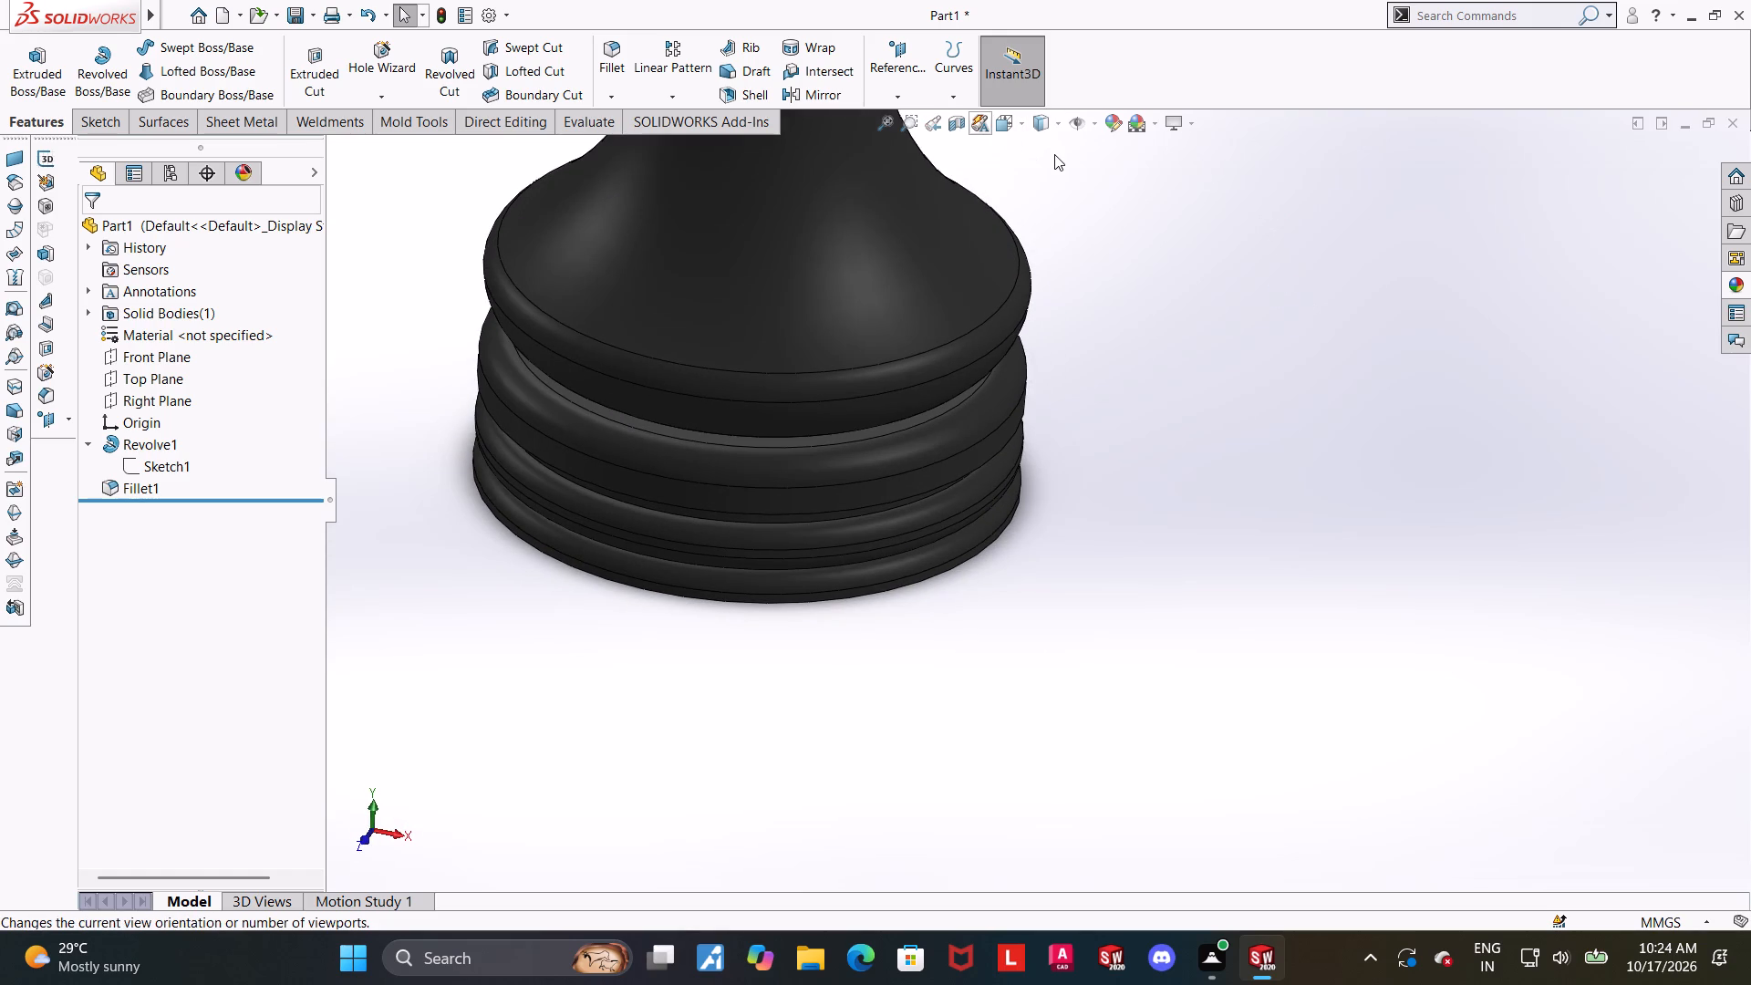
pyautogui.hotkey('ctrl', '7')
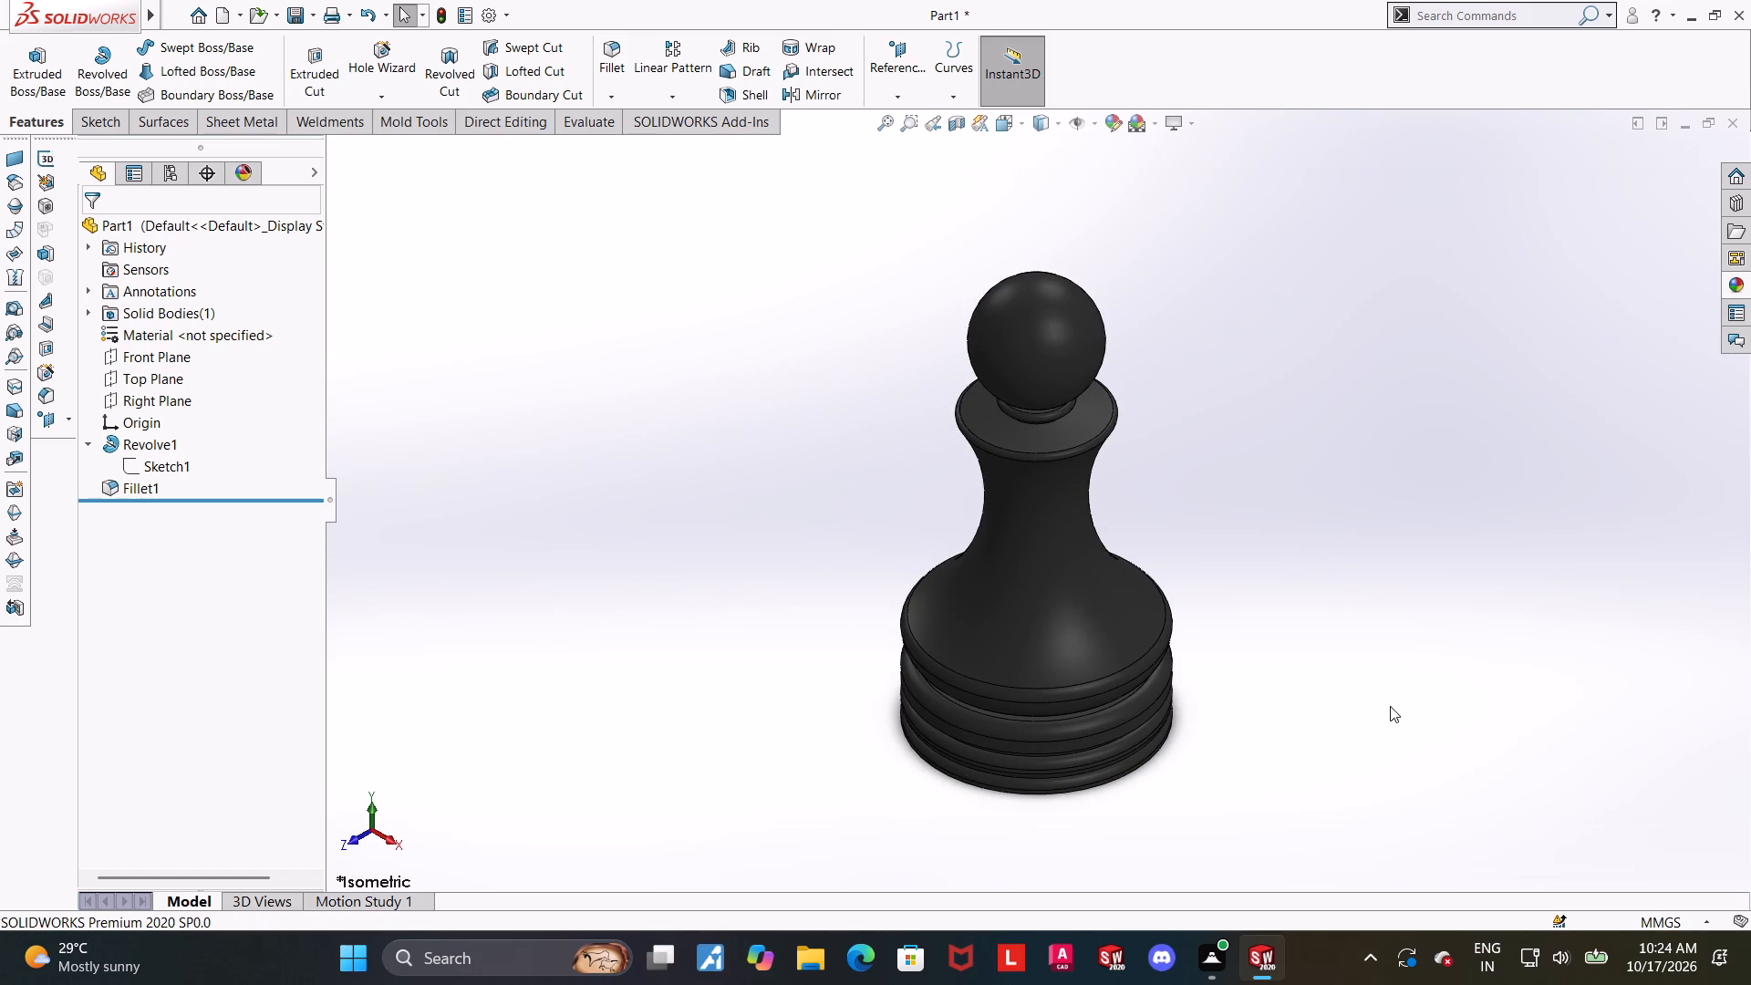
pyautogui.scroll(1, 1390, 706)
pyautogui.scroll(-1, 1390, 702)
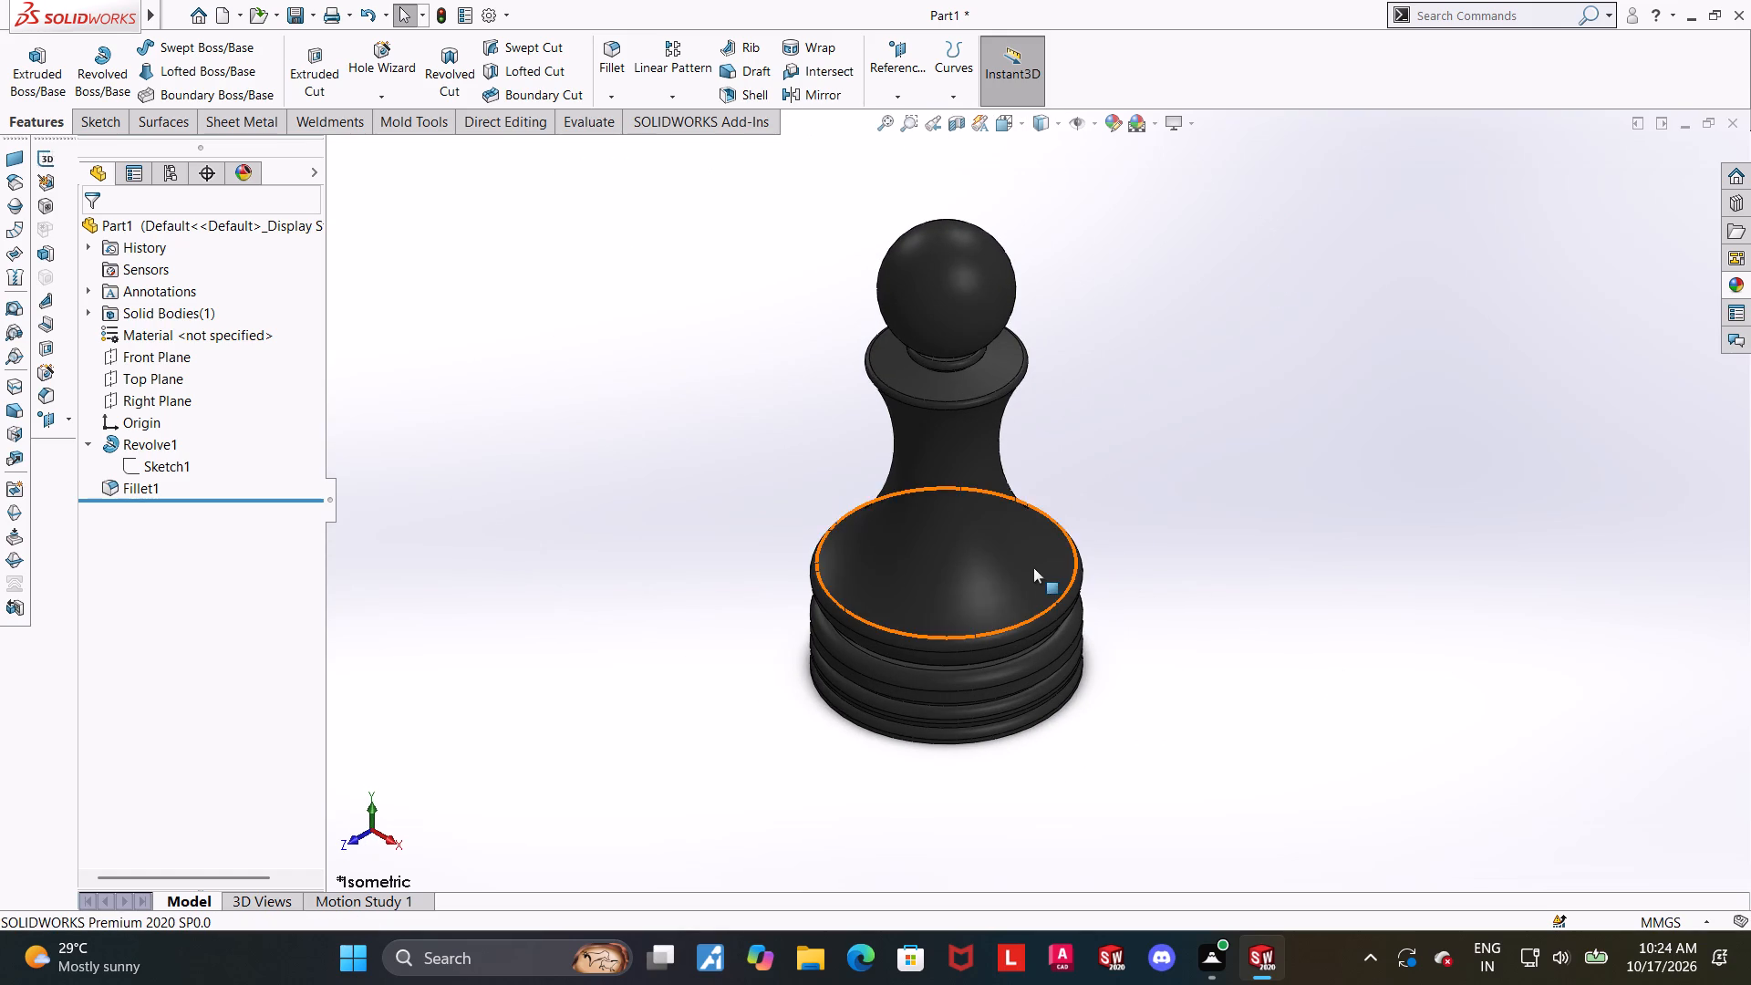
pyautogui.scroll(-1, 1010, 312)
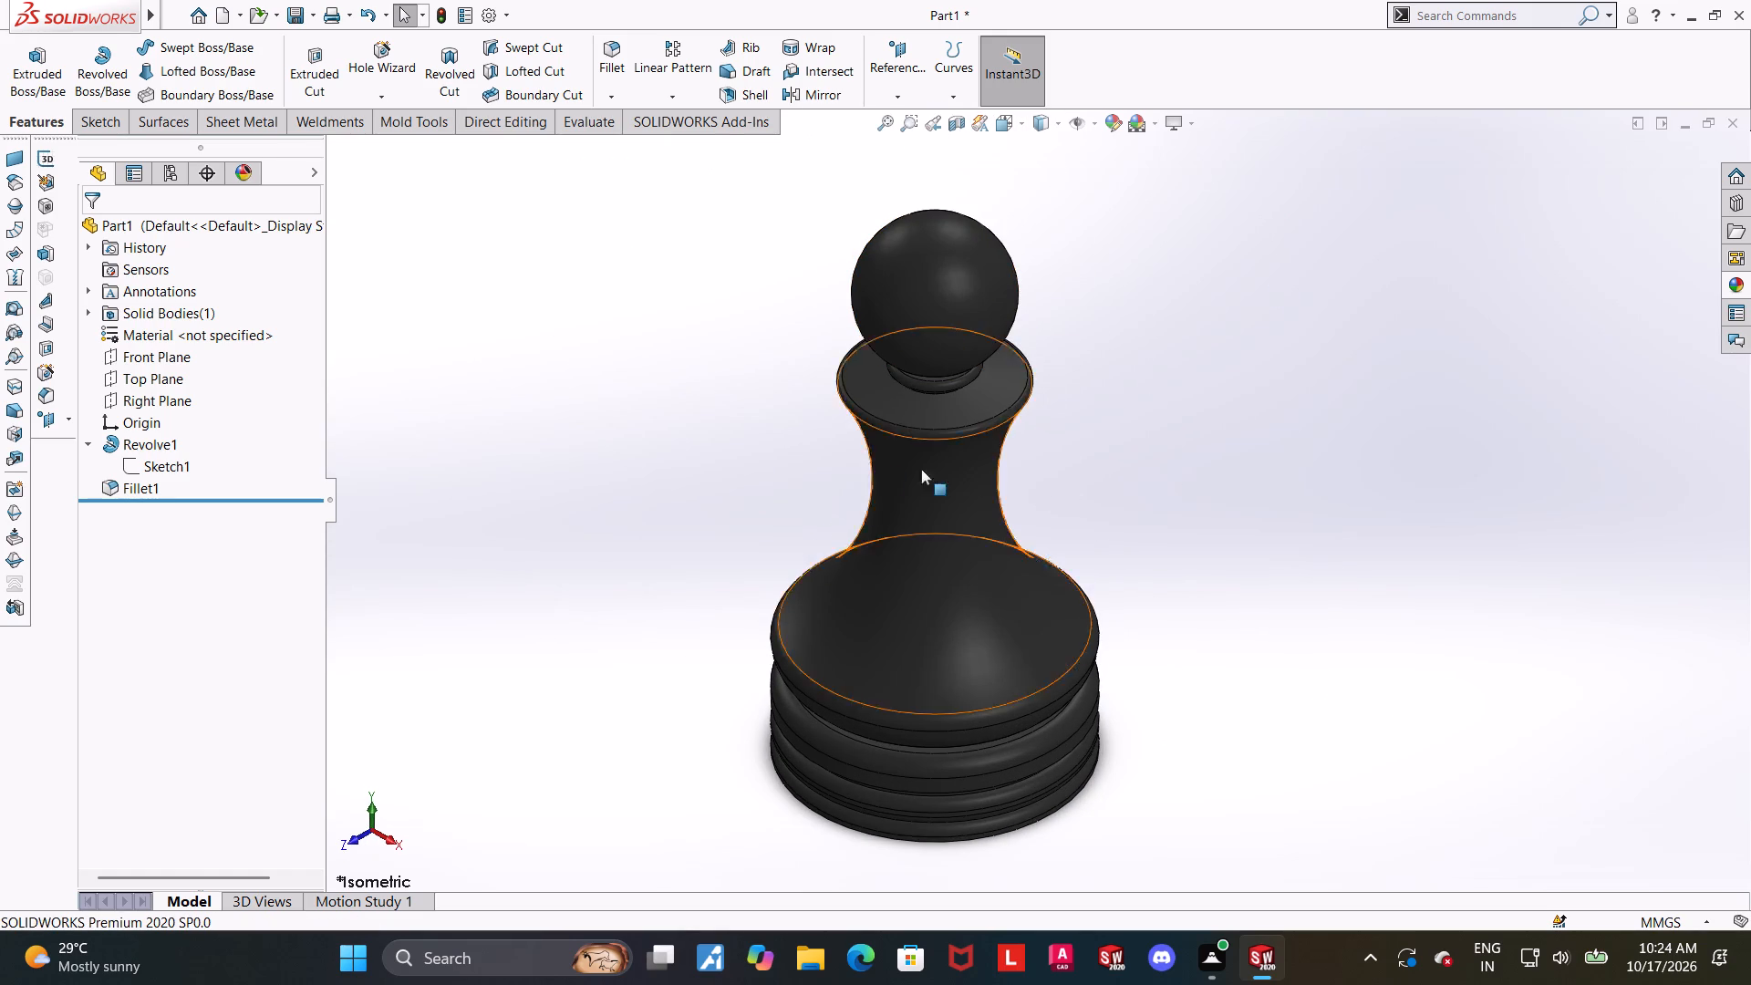
pyautogui.click(1135, 479)
pyautogui.scroll(2, 1125, 652)
pyautogui.scroll(-1, 1009, 631)
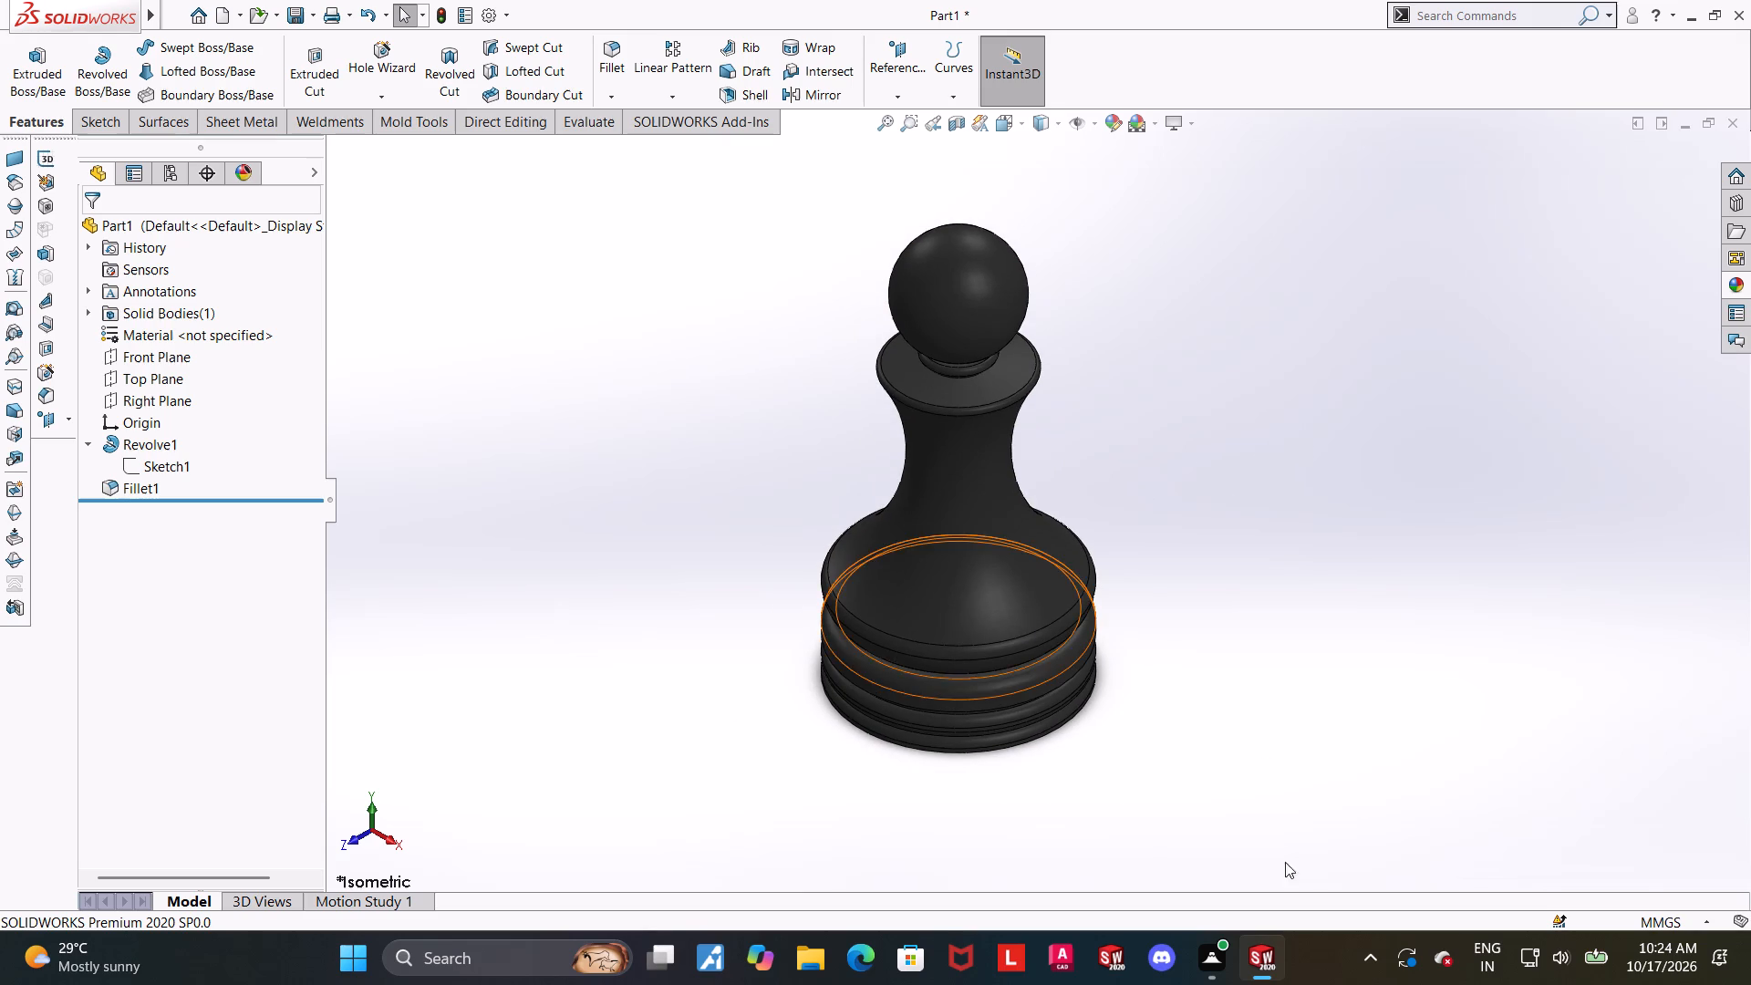
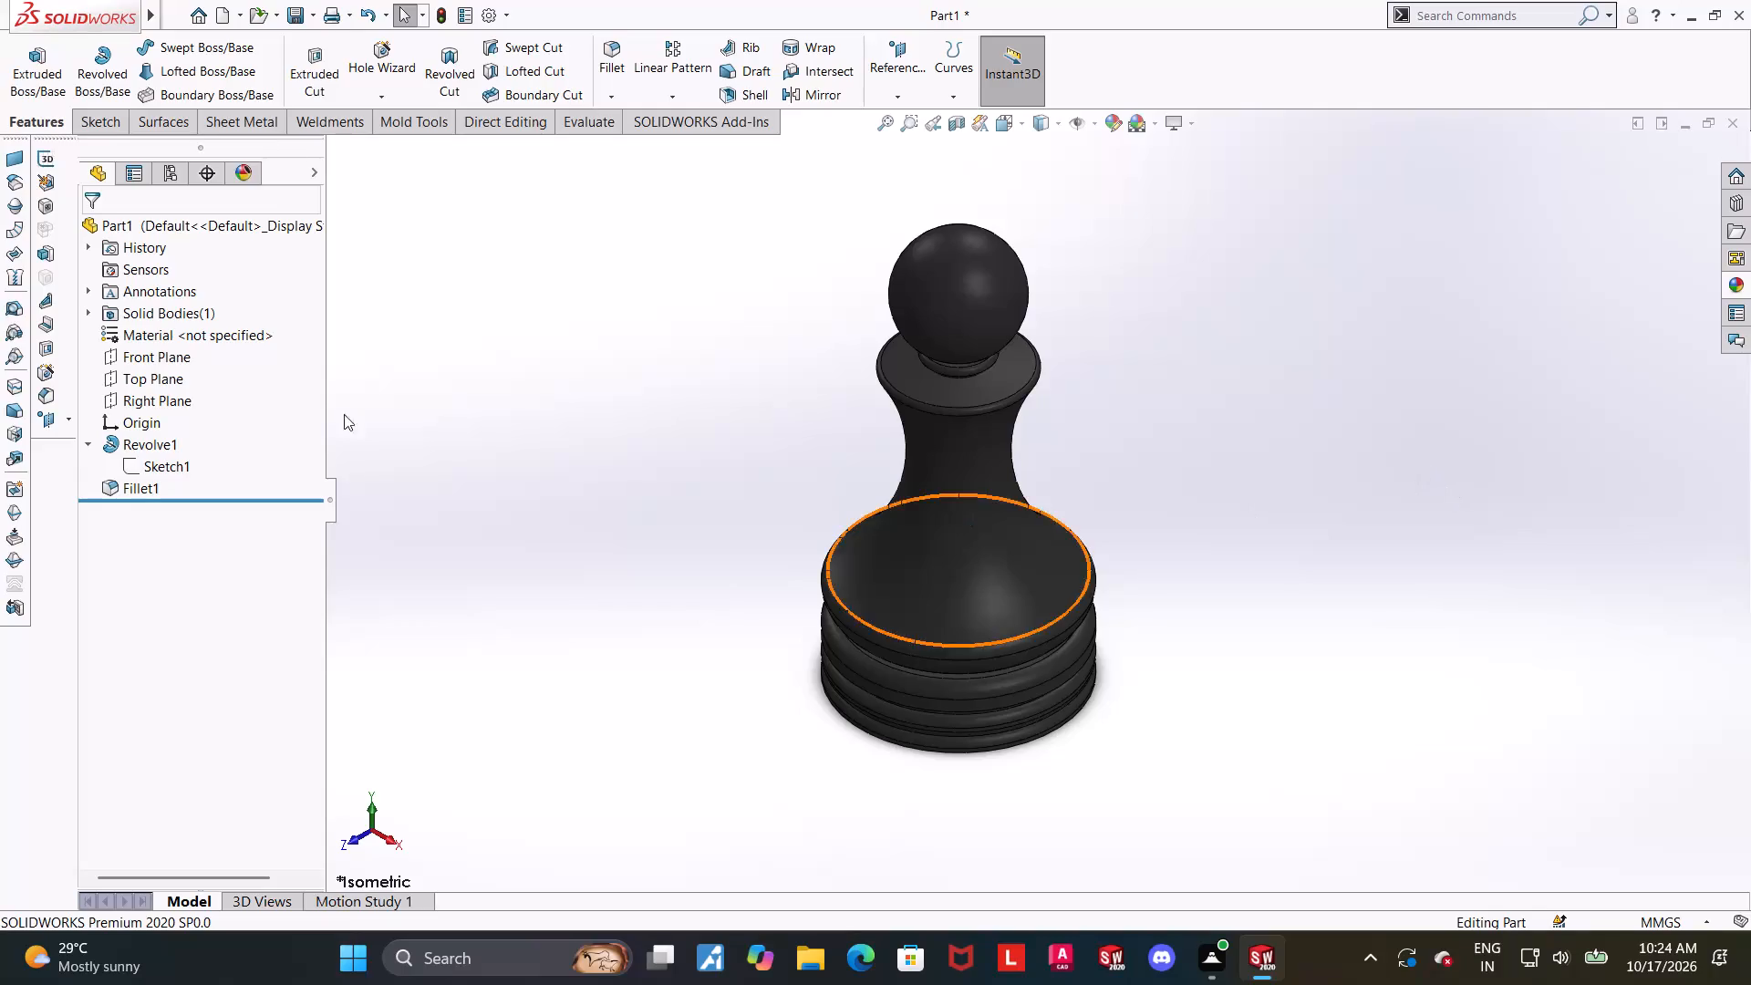
# Save the part under the file name "chess pawn piece".
pyautogui.click(231, 234)
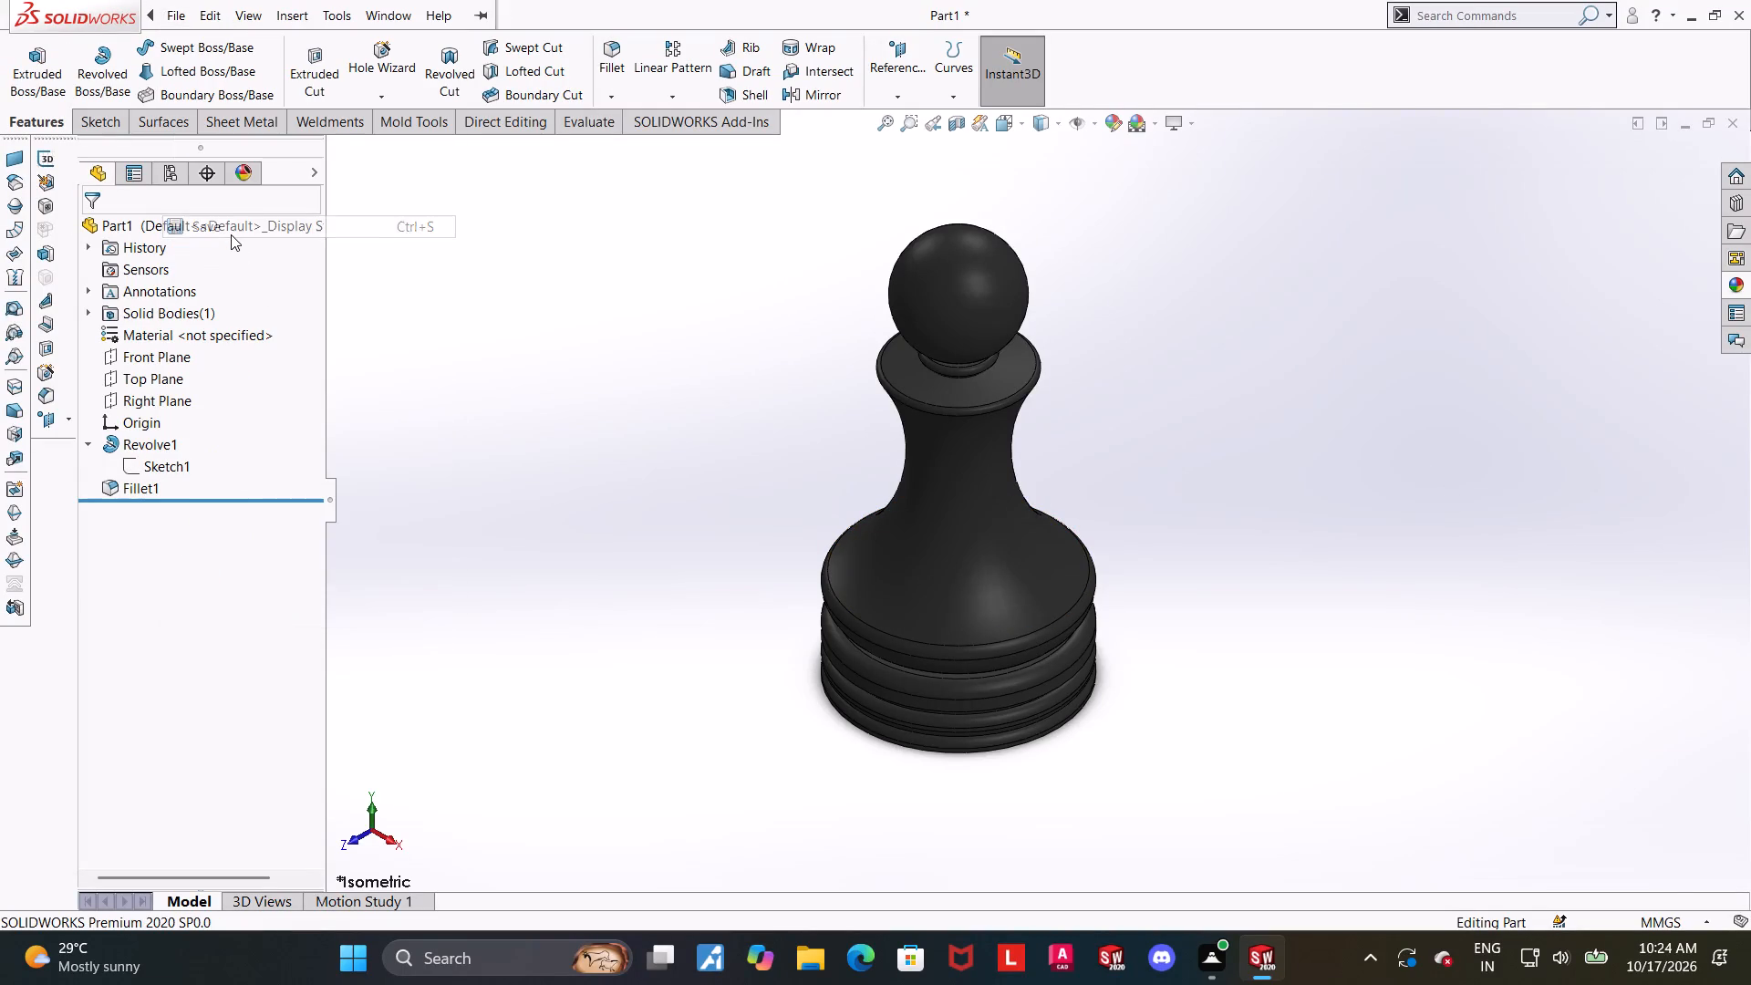
pyautogui.write('chess pawn piece')
pyautogui.press('space')
pyautogui.press('Return')
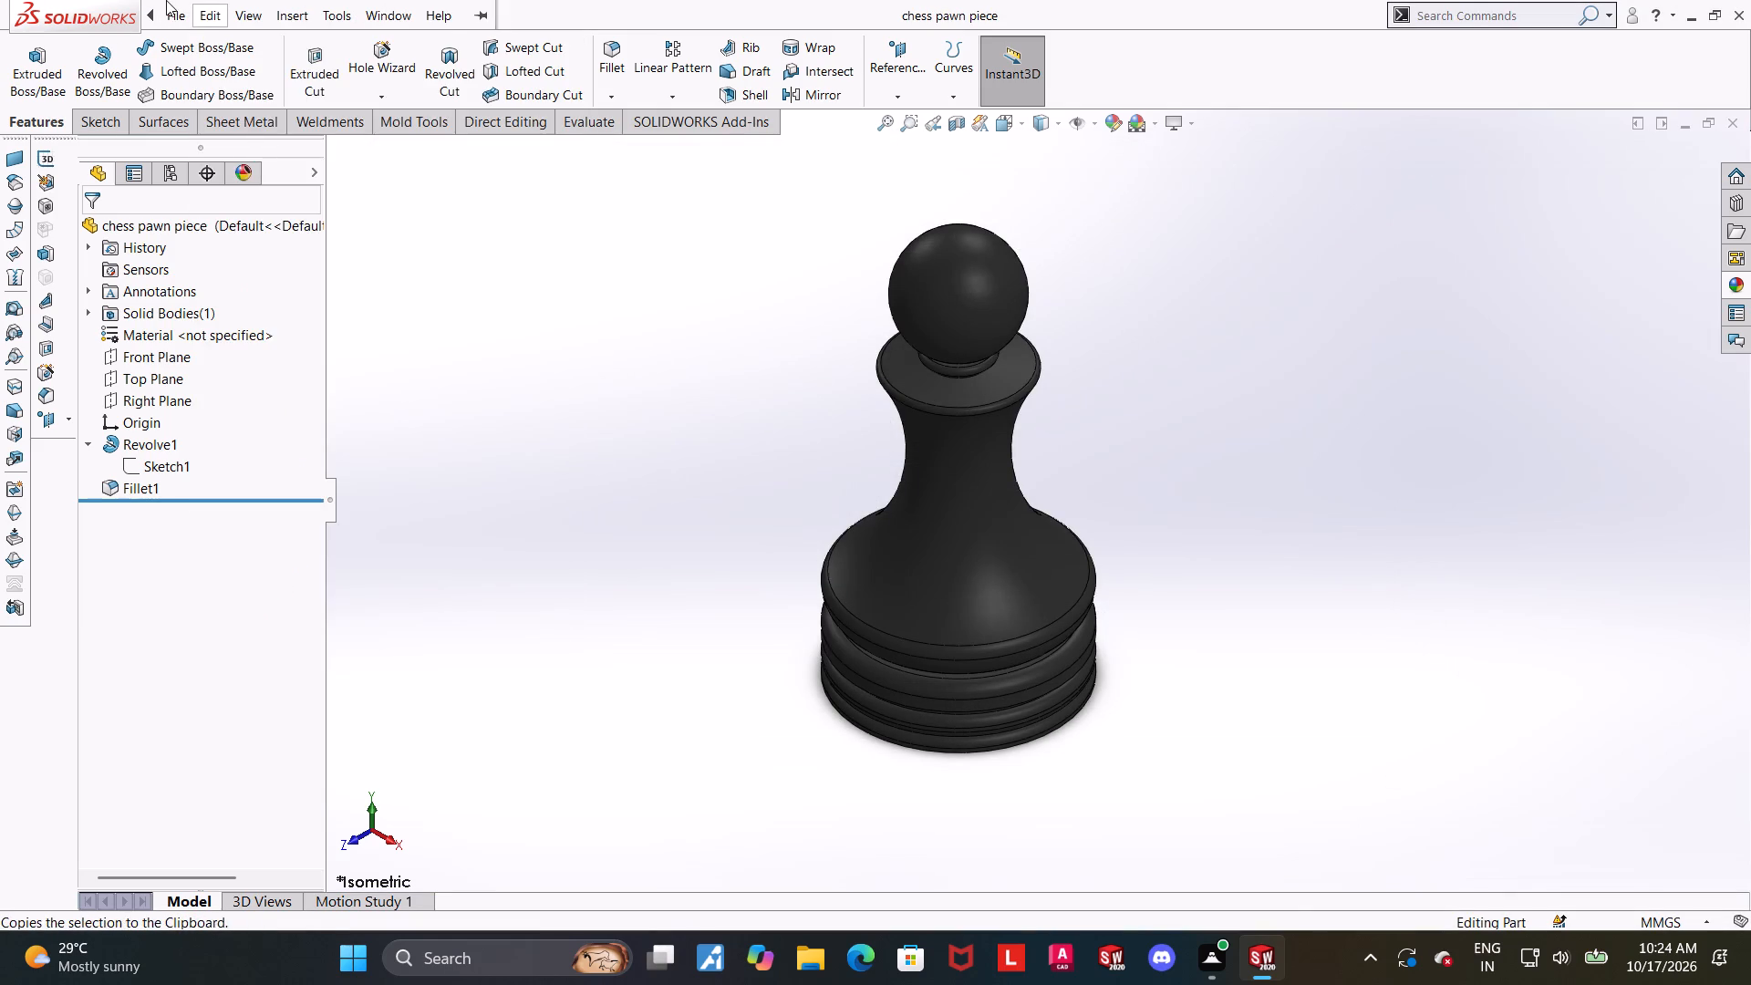
# Save a copy of the chess pawn in the Downloads folder as Adobe Portable Document Format (*.pdf), keeping the same file name.
pyautogui.click(193, 247)
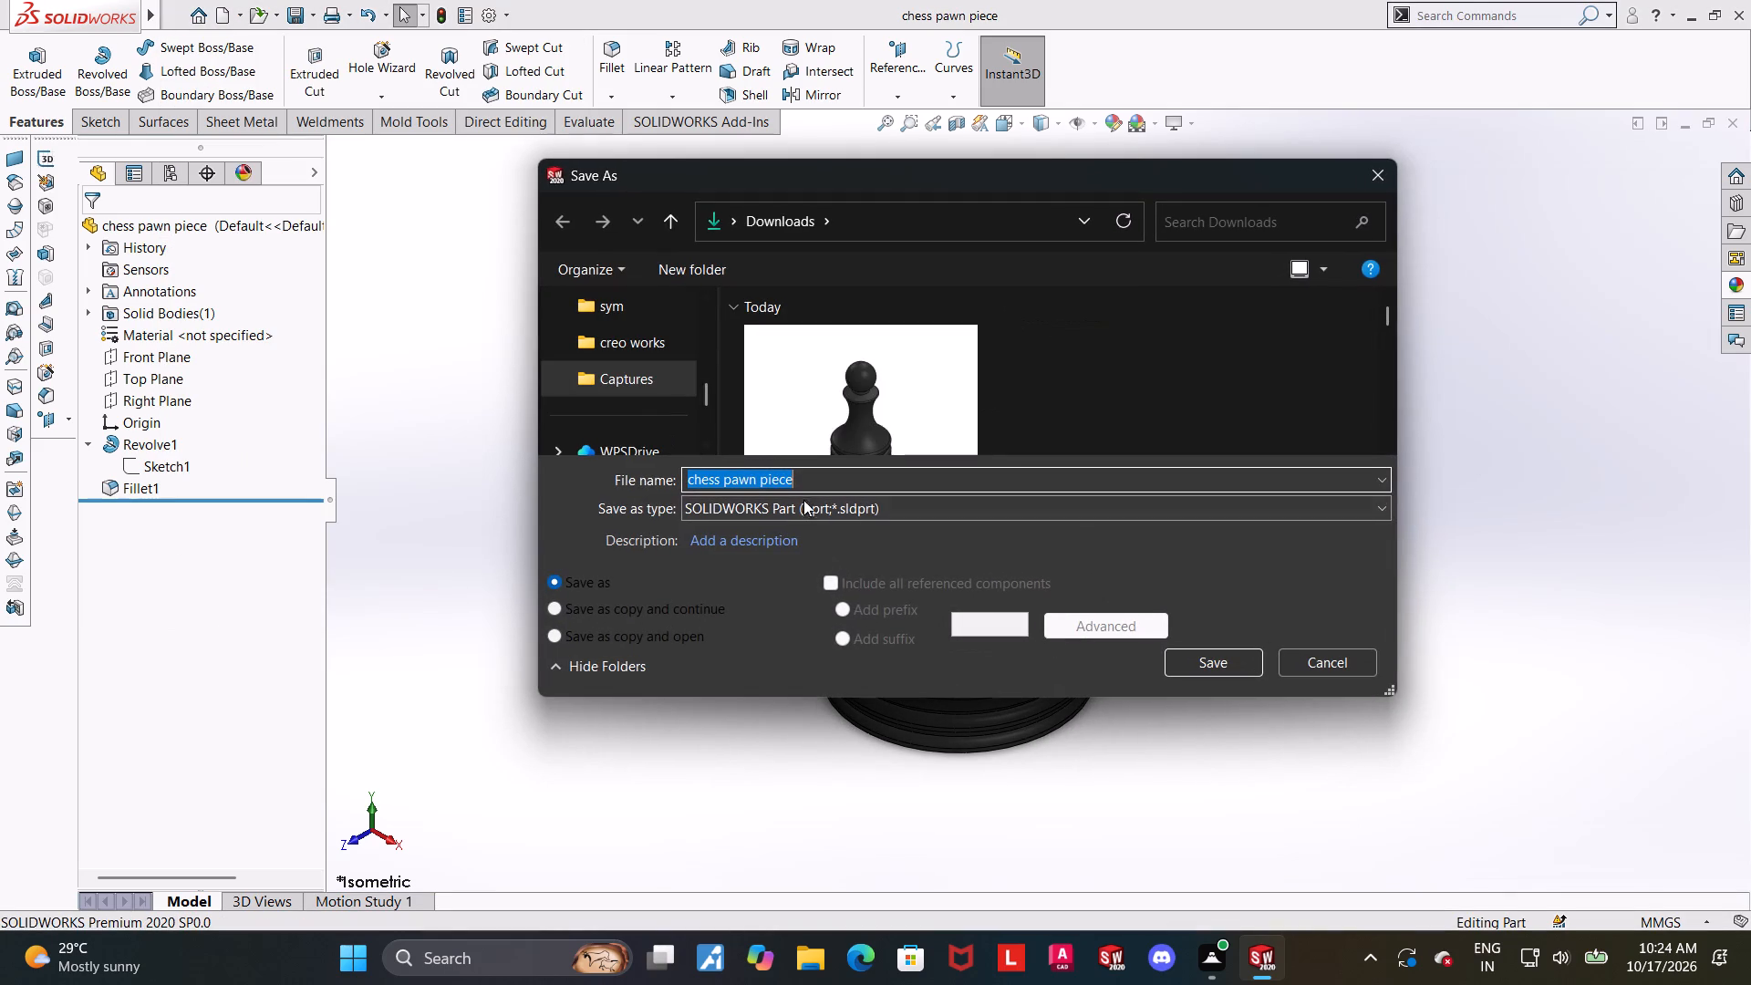
pyautogui.click(803, 503)
pyautogui.click(908, 140)
pyautogui.click(1177, 696)
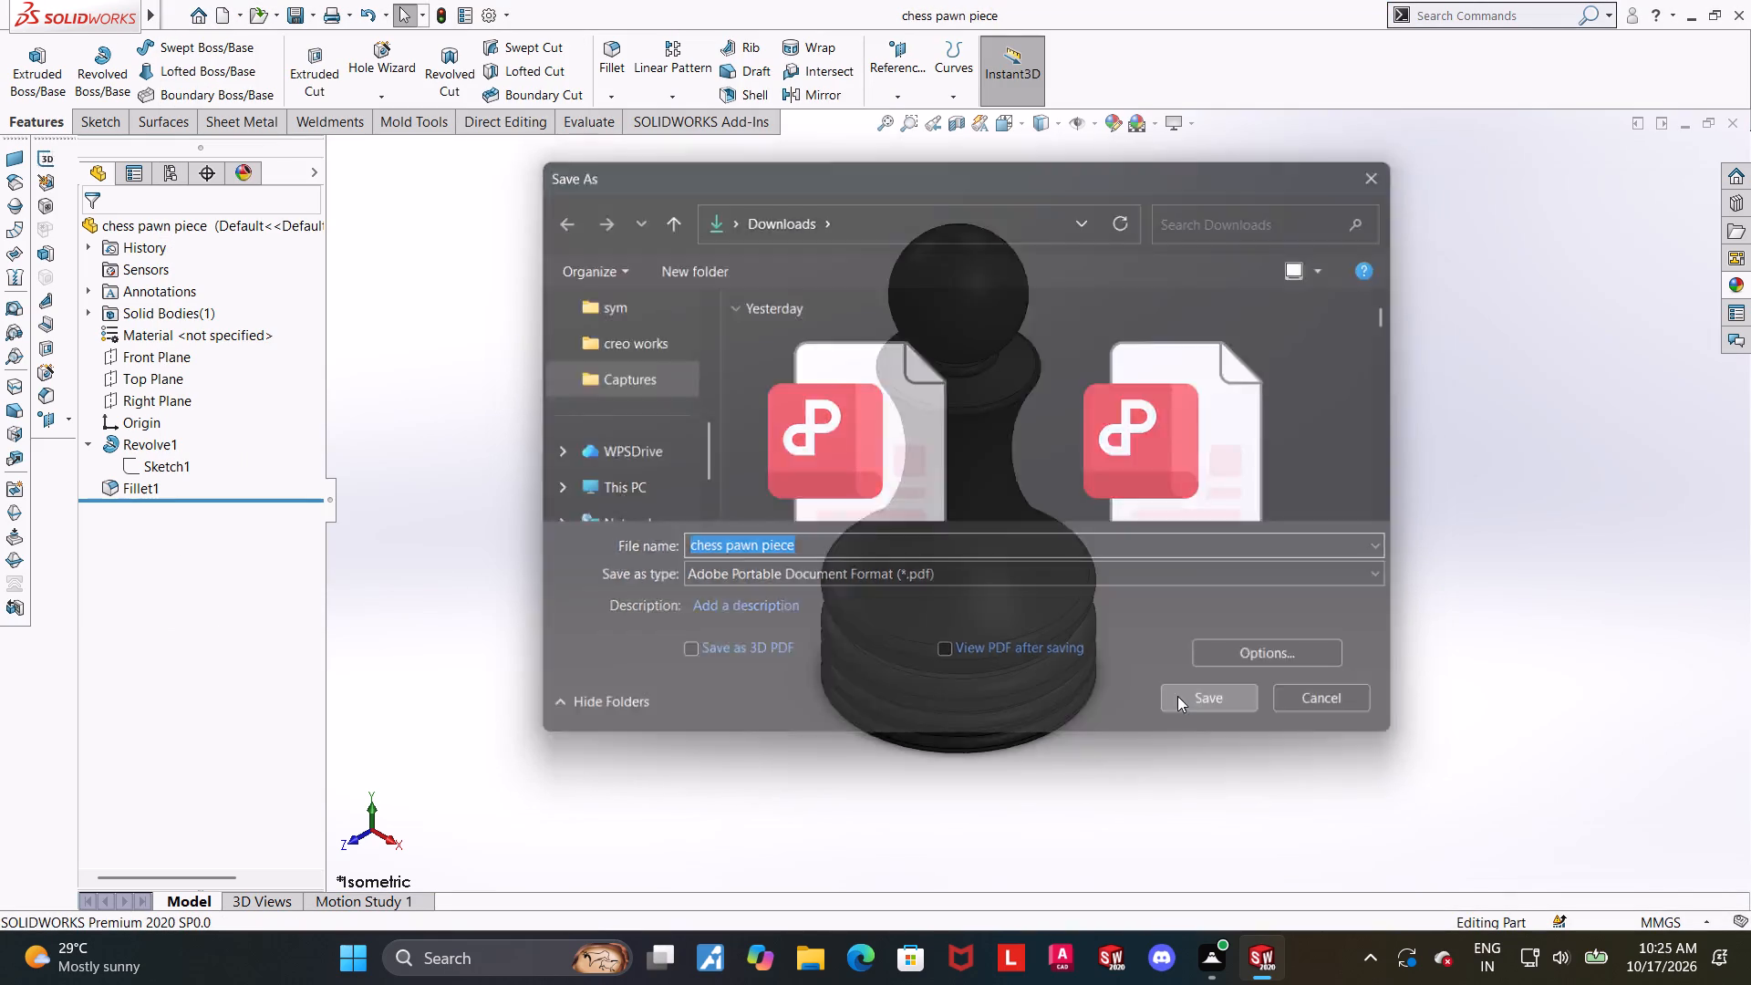